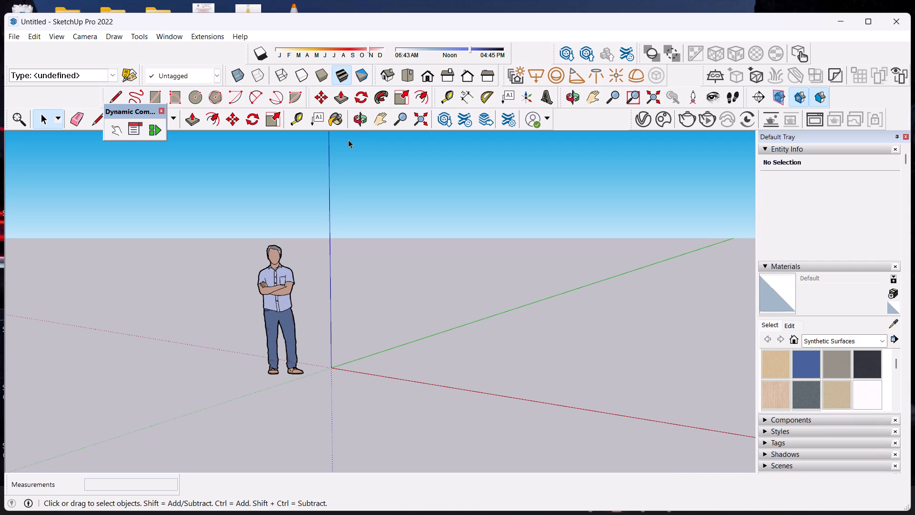
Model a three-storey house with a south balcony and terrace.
In top view, draw a 30' by 50' rectangle on the ground plane near the origin.
left_click(408, 73)
scroll(552, 178, "up", 13)
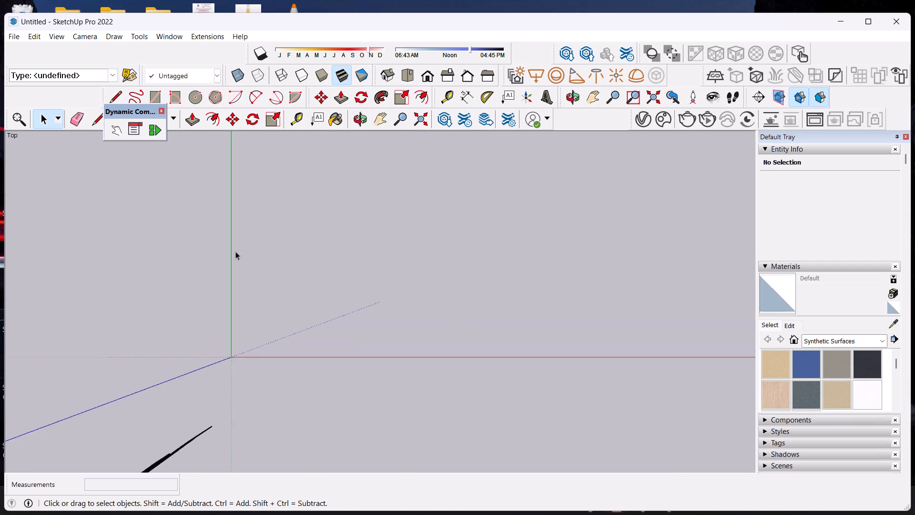
scroll(235, 251, "up", 1)
scroll(157, 261, "down", 6)
scroll(537, 207, "up", 5)
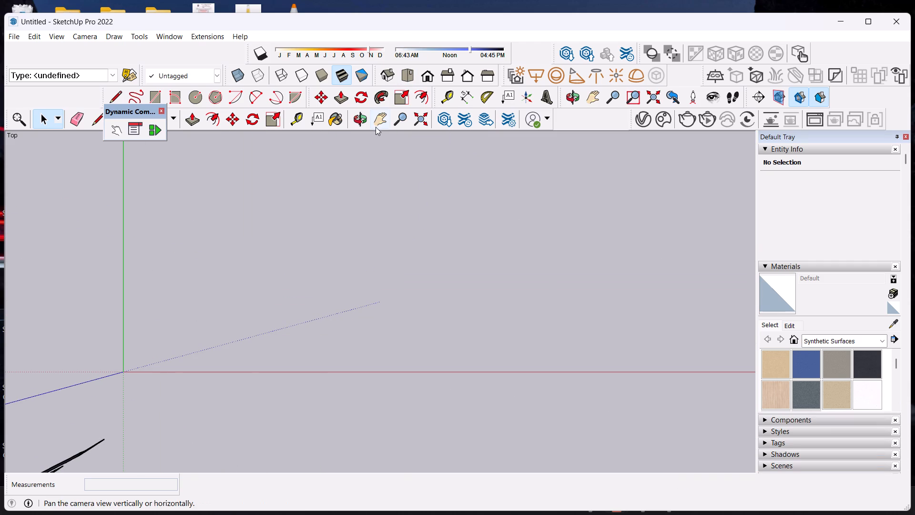
left_click(376, 124)
left_click_drag(127, 366, 58, 452)
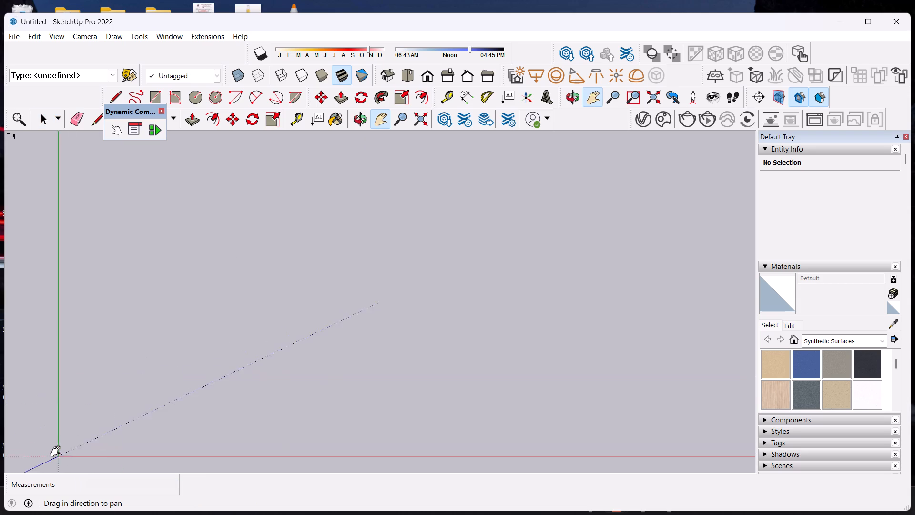
left_click_drag(58, 452, 28, 451)
key("space")
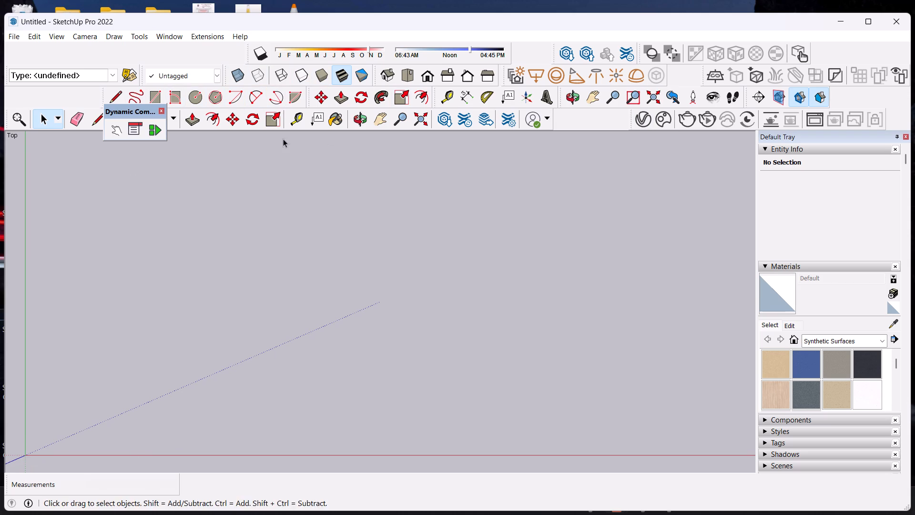
key("r")
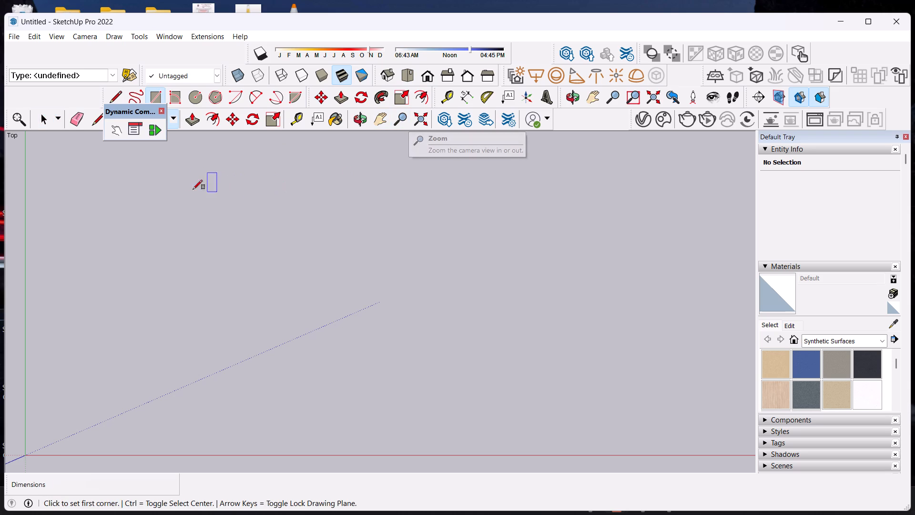
left_click(104, 164)
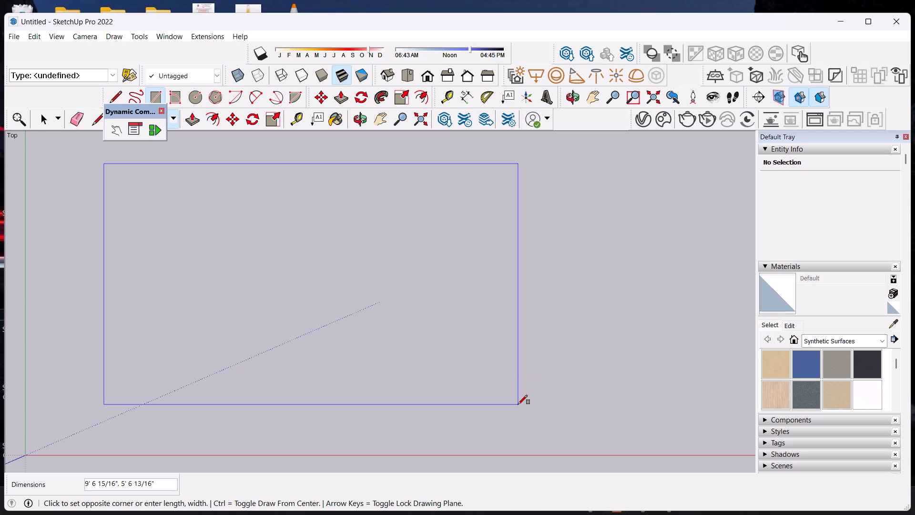
type("30")
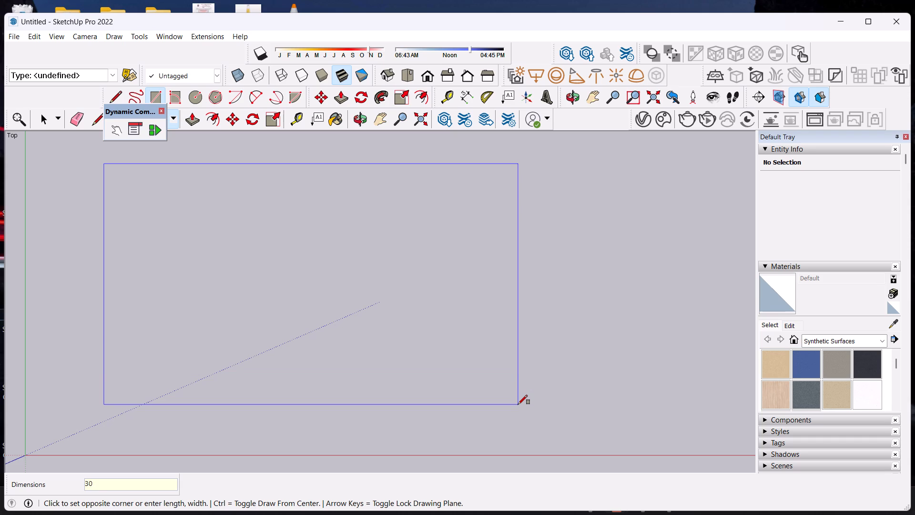
key("apostrophe")
key("comma")
type("450'")
key("BackSpace")
key("BackSpace")
key("BackSpace")
key("BackSpace")
type("50")
key("apostrophe")
key("Return")
key("space")
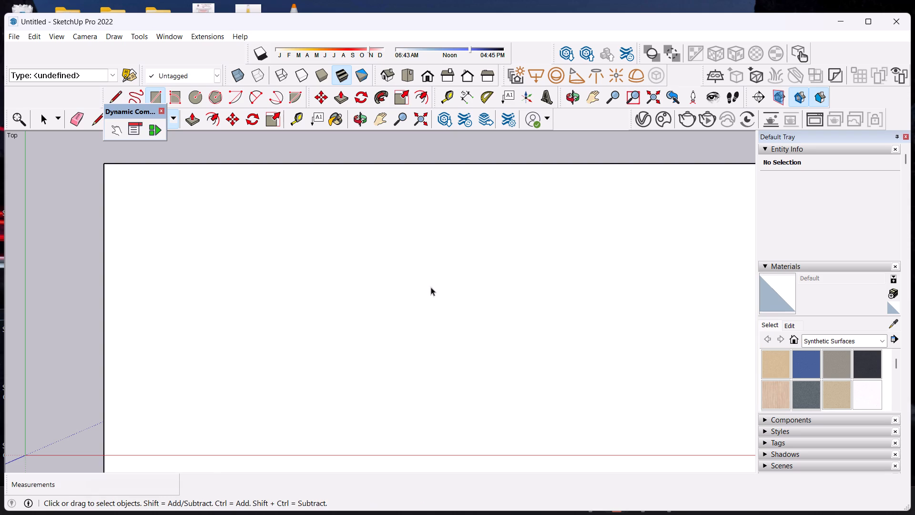
Move the whole rectangle about 176' diagonally away from the origin into the open area between the red and green axes.
scroll(353, 310, "down", 20)
scroll(353, 310, "down", 4)
scroll(420, 293, "down", 6)
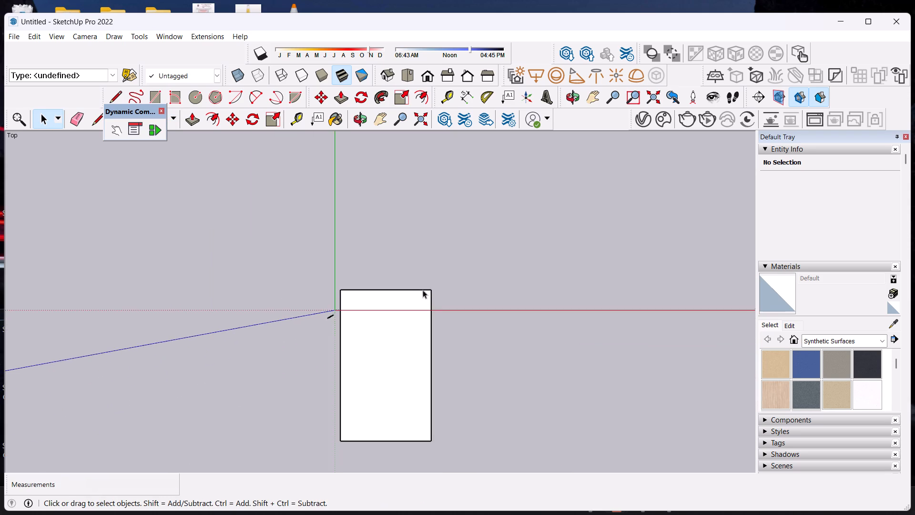
scroll(423, 290, "down", 2)
scroll(423, 359, "up", 8)
triple_click(392, 353)
scroll(324, 370, "down", 3)
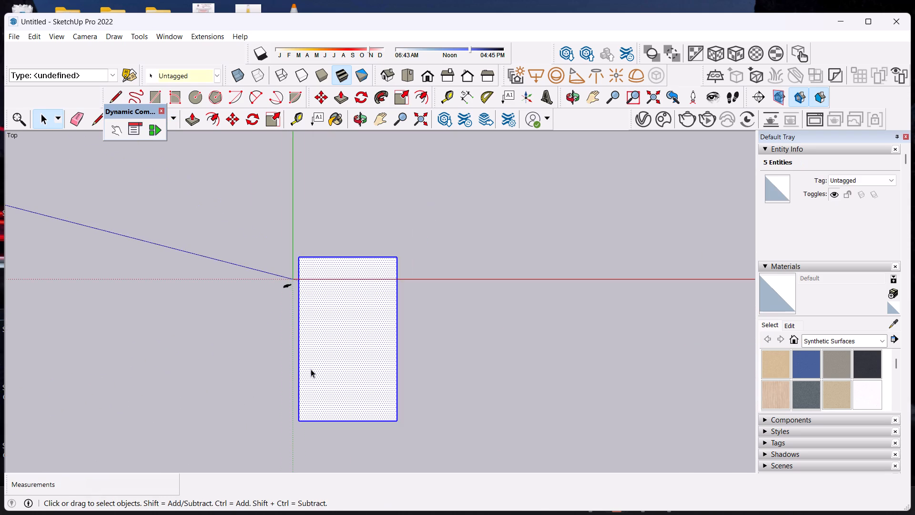
scroll(311, 369, "down", 13)
scroll(659, 177, "up", 8)
scroll(643, 188, "down", 6)
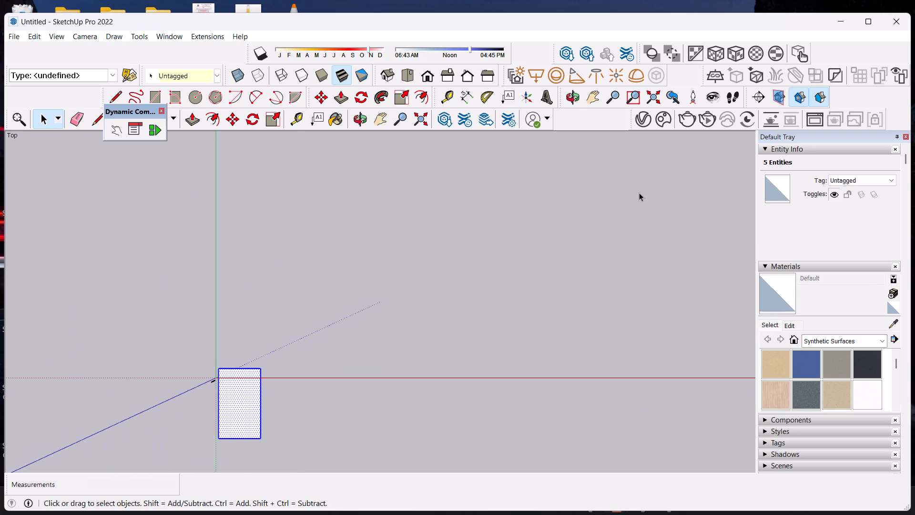
scroll(590, 201, "up", 2)
key("m")
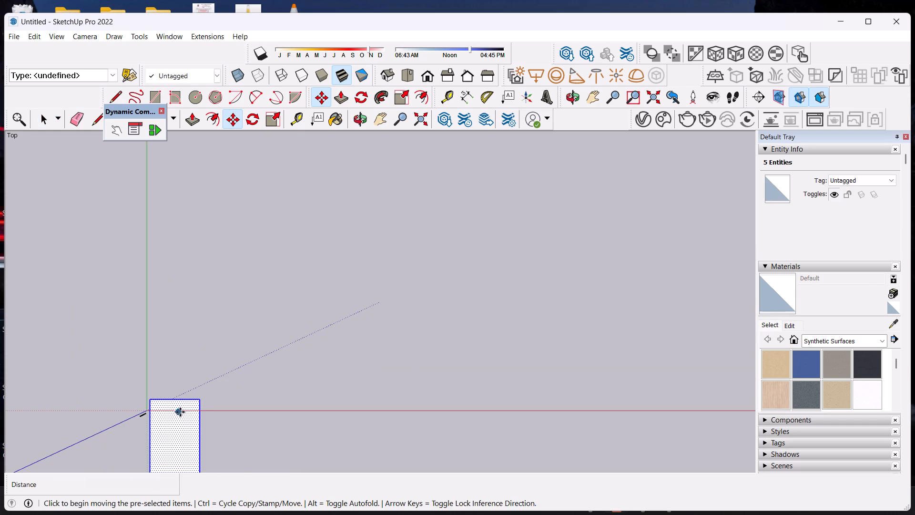
left_click(198, 402)
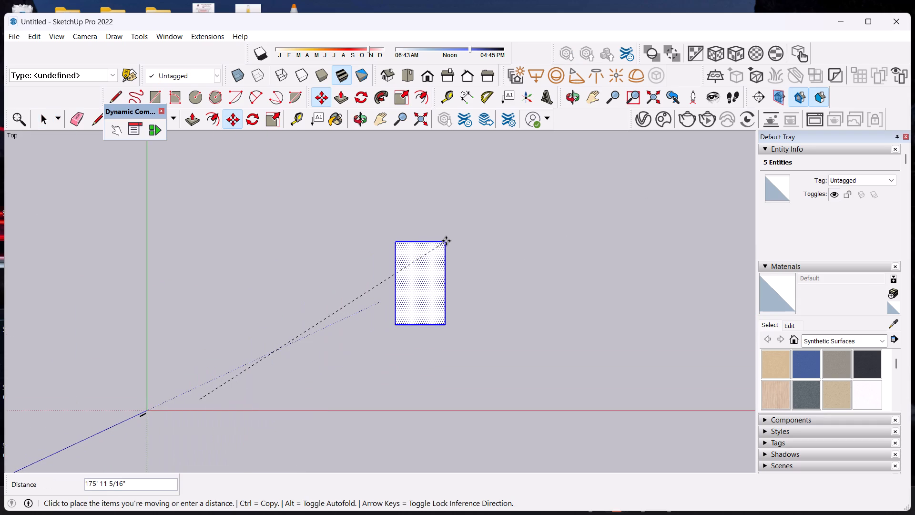
left_click(446, 241)
key("space")
left_click(541, 264)
Rotate the whole rectangle about 93.5 degrees around its near-left corner so its long side runs roughly along the red axis.
scroll(453, 274, "up", 5)
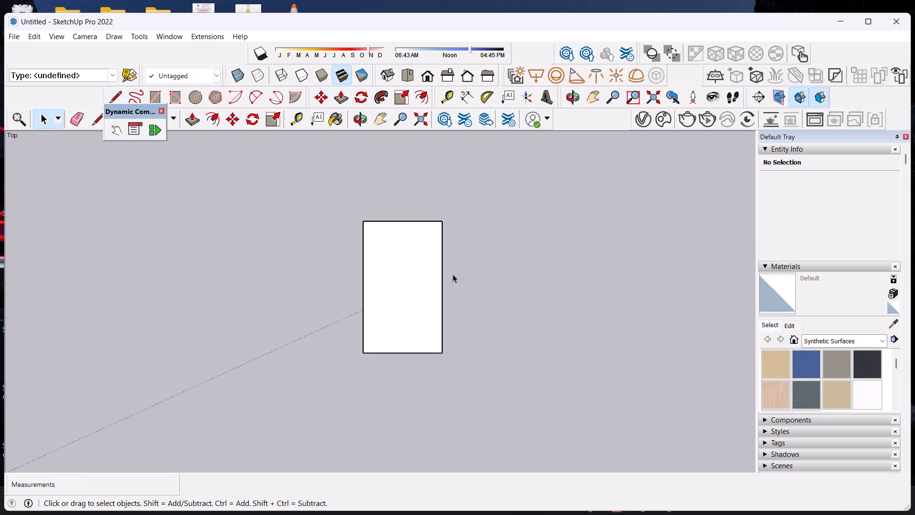
scroll(305, 274, "down", 1)
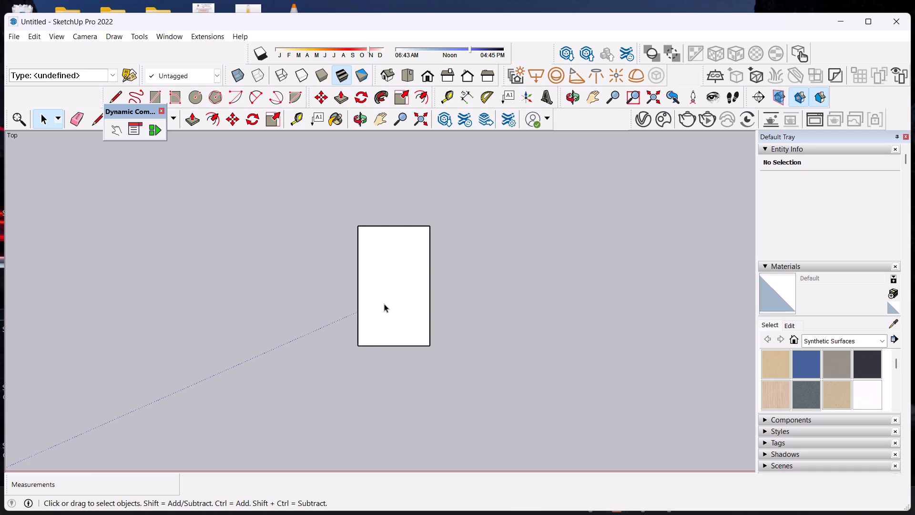
scroll(384, 304, "up", 1)
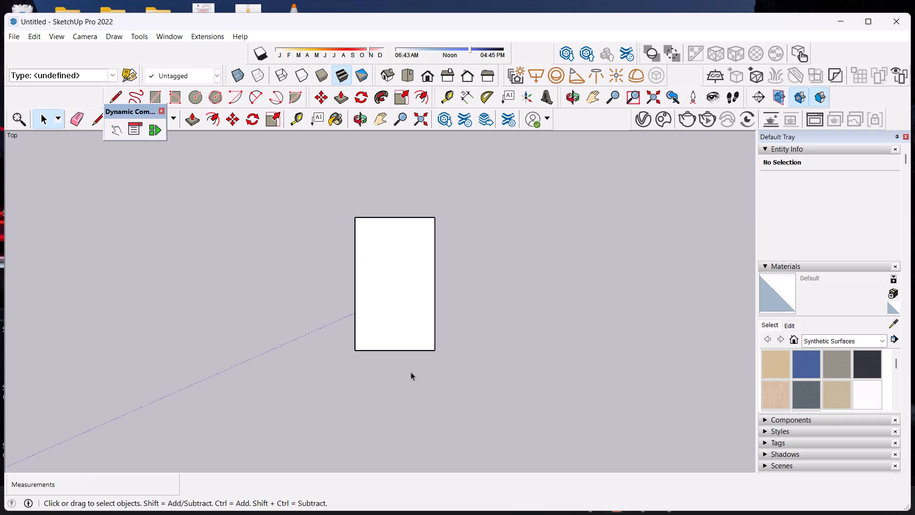
middle_click_drag(408, 380, 399, 227)
middle_click_drag(379, 429, 378, 338)
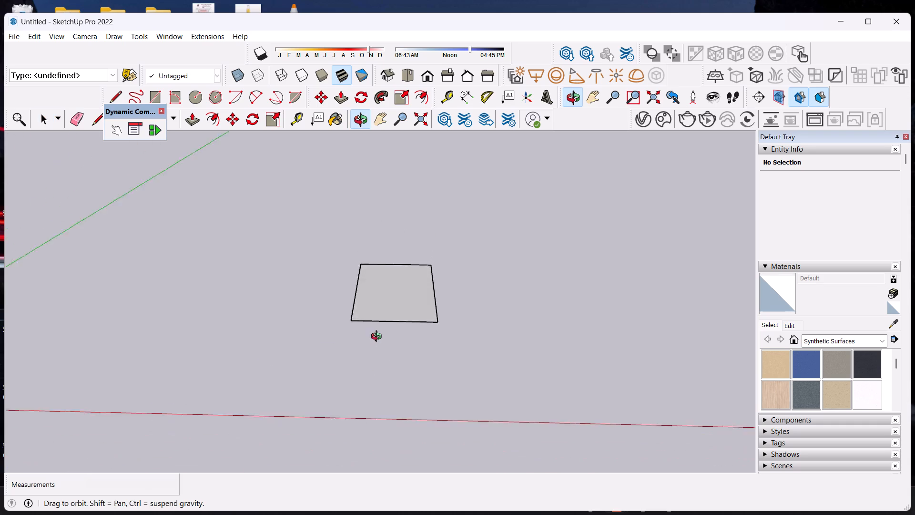
middle_click_drag(378, 338, 375, 309)
scroll(382, 354, "down", 7)
scroll(386, 337, "up", 2)
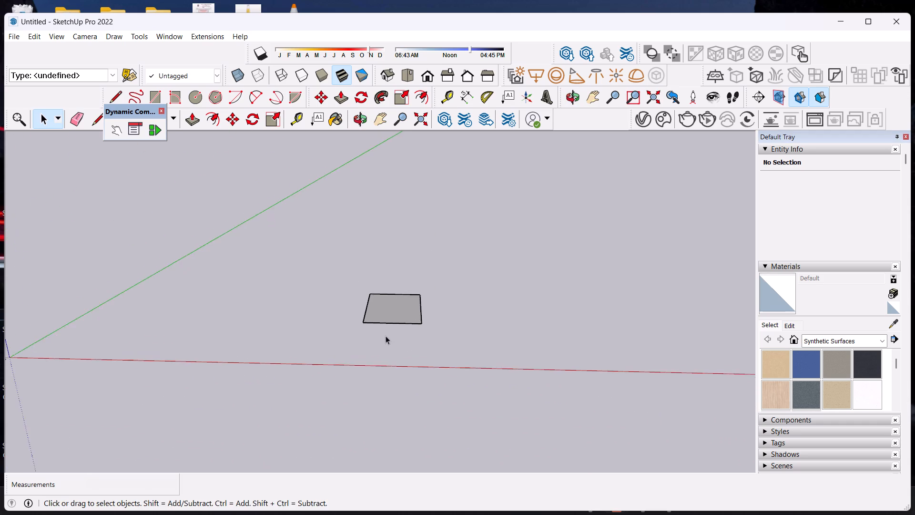
middle_click_drag(386, 346, 395, 514)
middle_click_drag(315, 364, 308, 425)
scroll(308, 425, "up", 1)
scroll(441, 254, "up", 6)
double_click(366, 285)
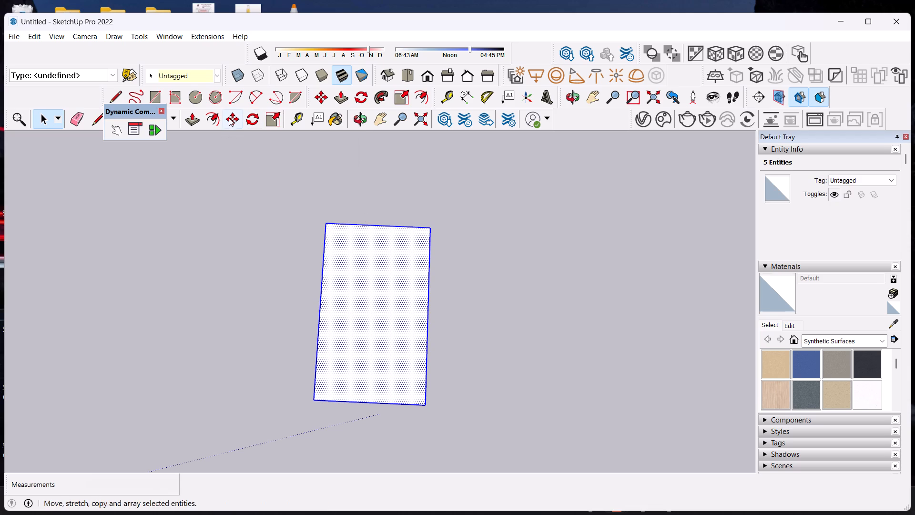
left_click(254, 115)
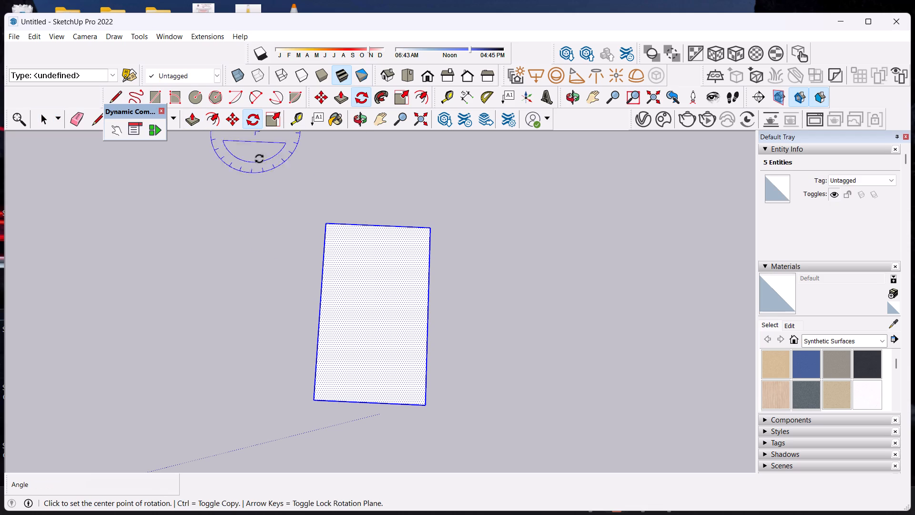
left_click(315, 397)
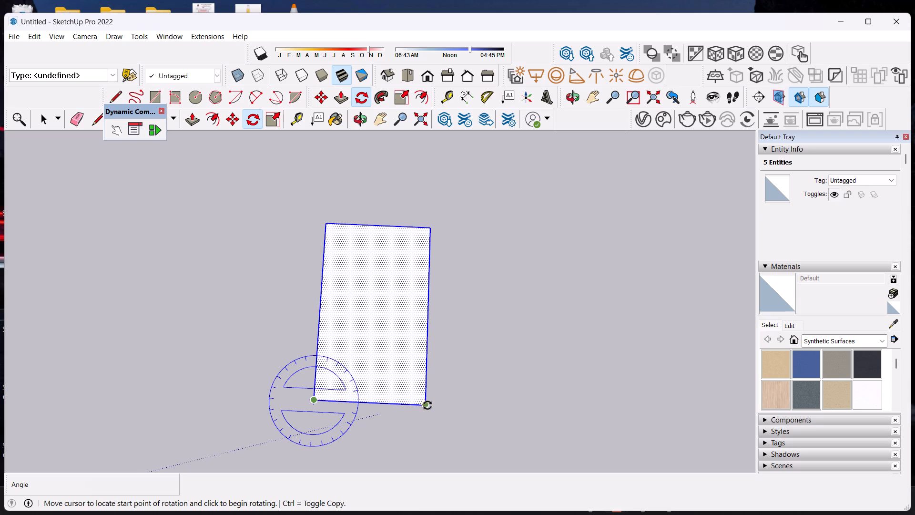
left_click(427, 404)
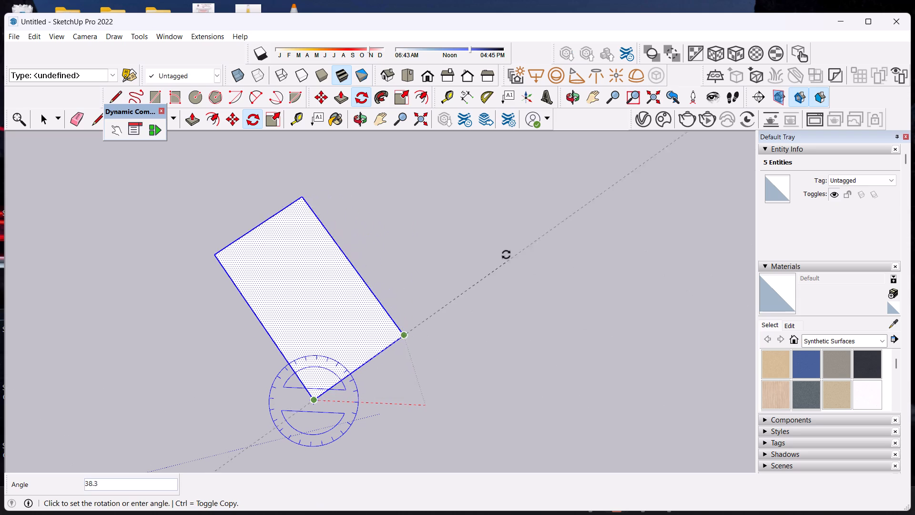
left_click(315, 183)
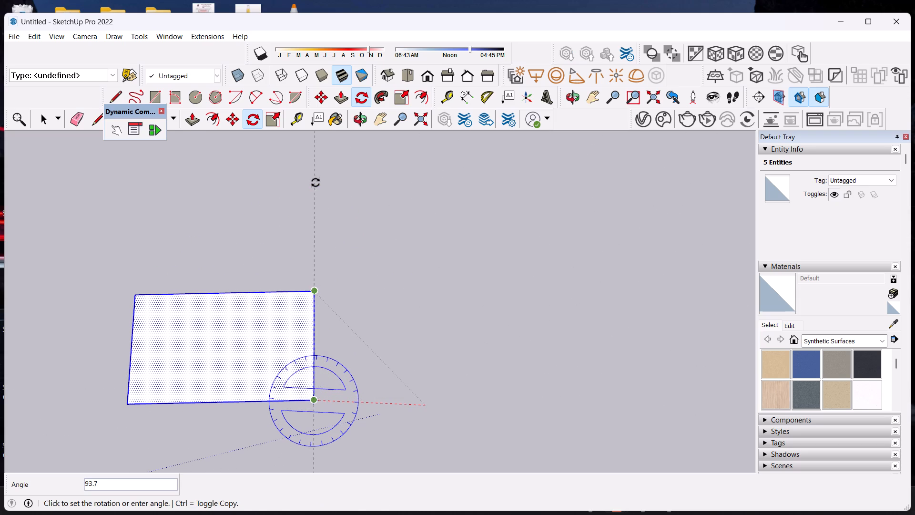
key("space")
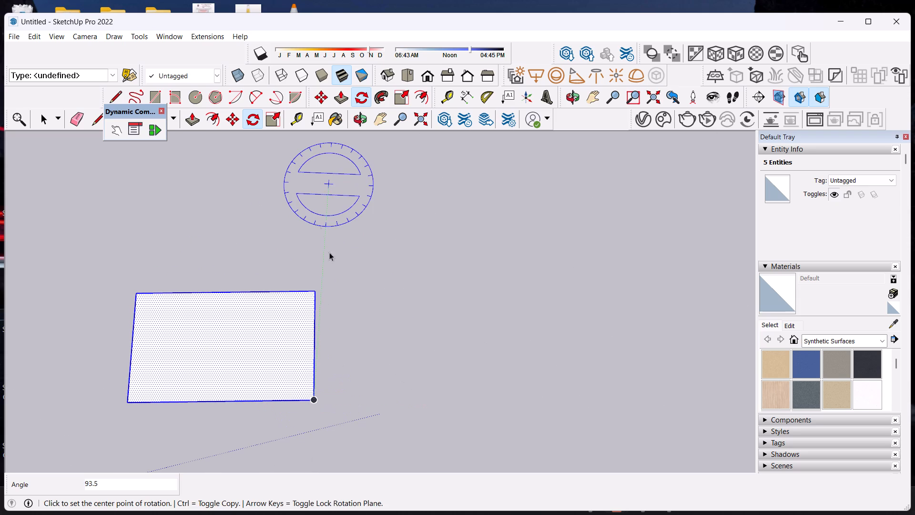
scroll(467, 347, "down", 9)
scroll(244, 332, "up", 5)
left_click(510, 333)
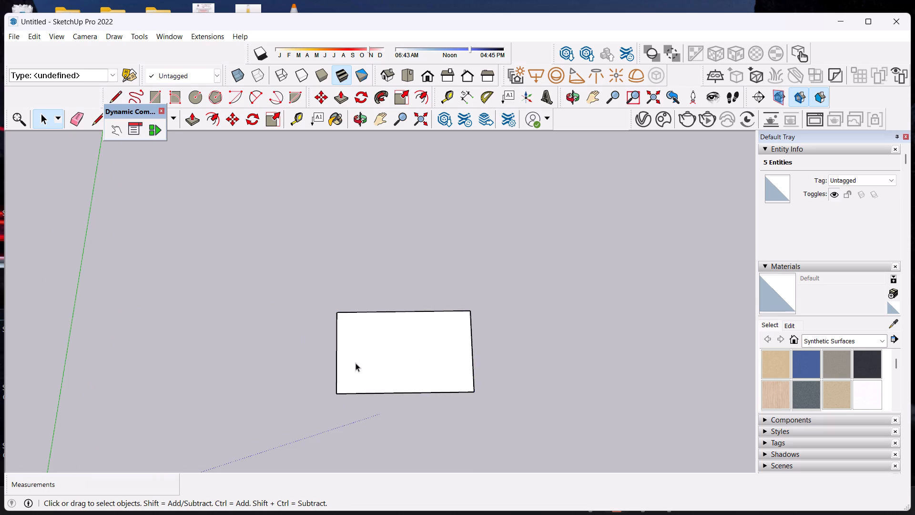
Examine the rotated rectangle's orientation from low-angle and overhead views.
scroll(356, 363, "up", 5)
middle_click_drag(367, 375, 358, 231)
scroll(358, 241, "up", 1)
middle_click_drag(356, 250, 356, 436)
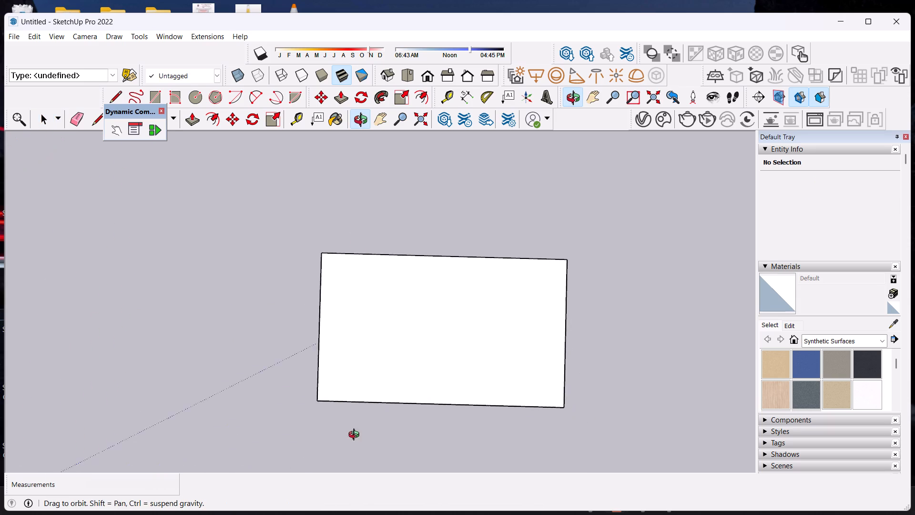
middle_click_drag(356, 436, 362, 437)
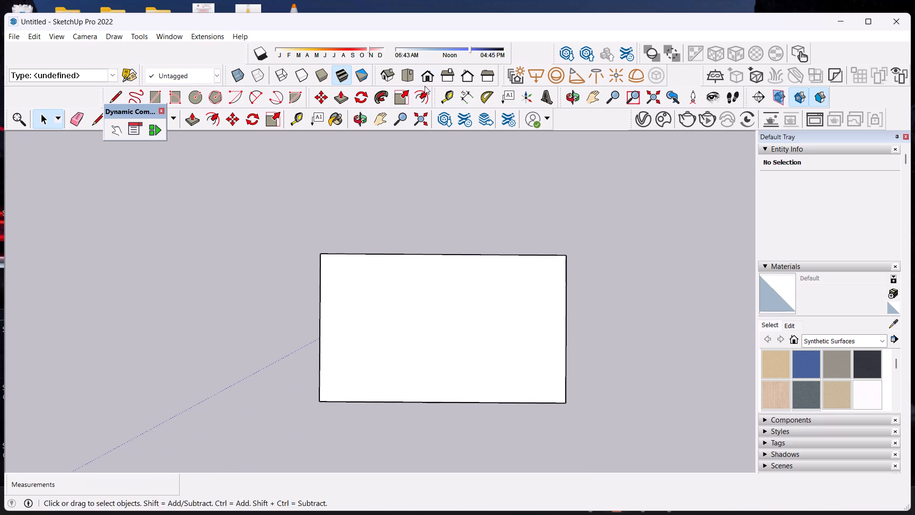
left_click(427, 79)
middle_click_drag(399, 296, 390, 421)
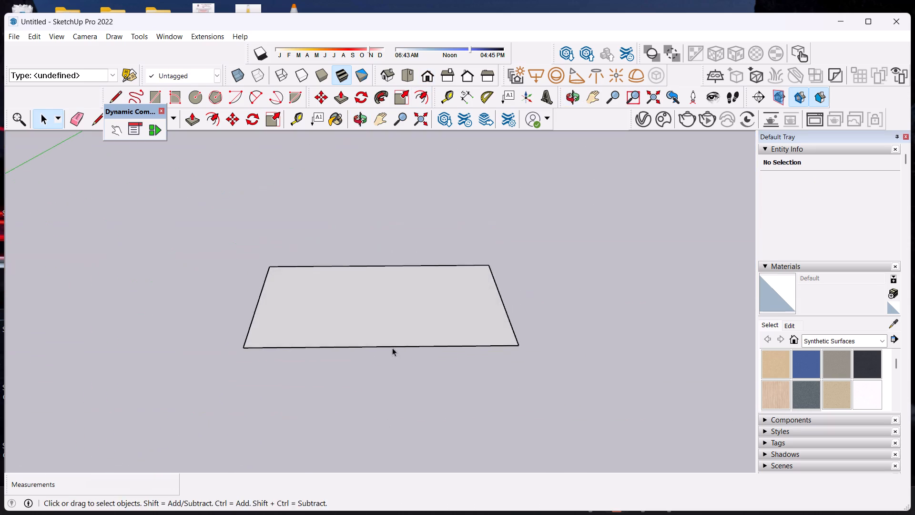
scroll(394, 345, "down", 1)
middle_click_drag(394, 349, 373, 489)
middle_click_drag(395, 384, 408, 461)
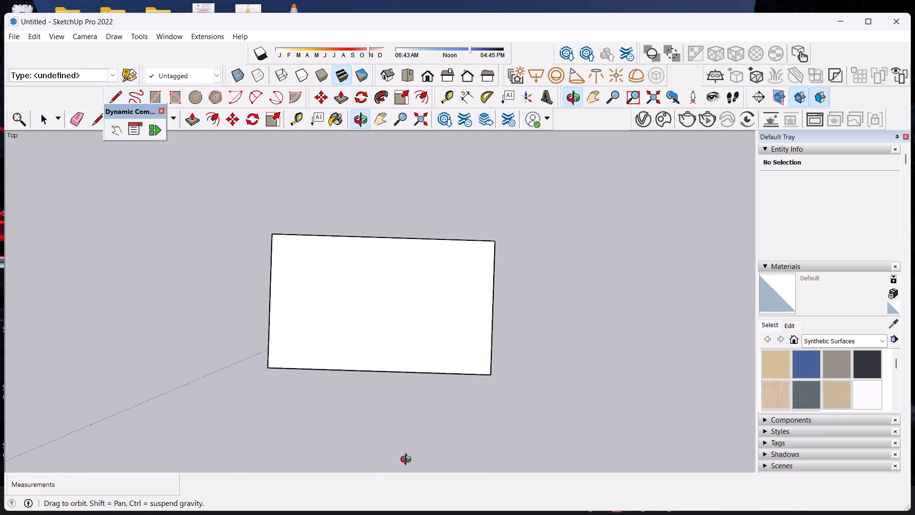
middle_click_drag(408, 461, 411, 471)
middle_click_drag(398, 390, 382, 379)
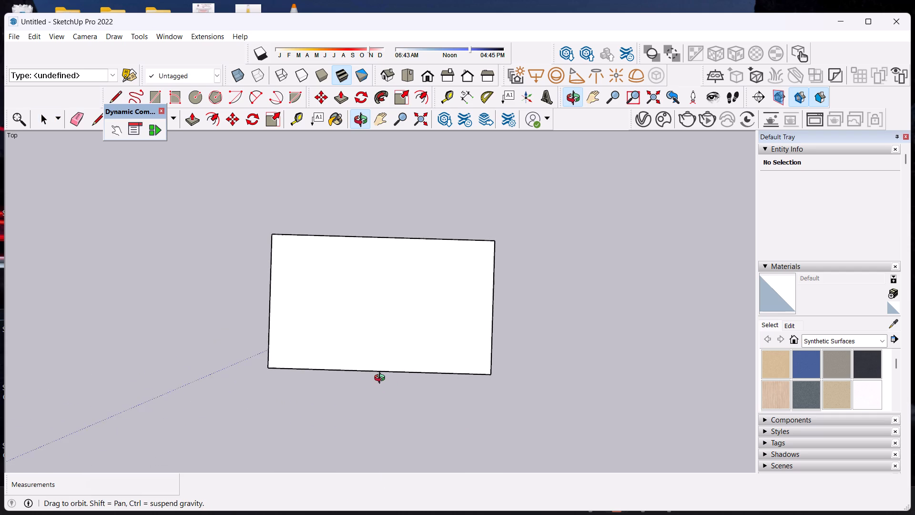
Examine how the rectangle's sides line up with the red and green axes in top view.
middle_click_drag(382, 379, 423, 389)
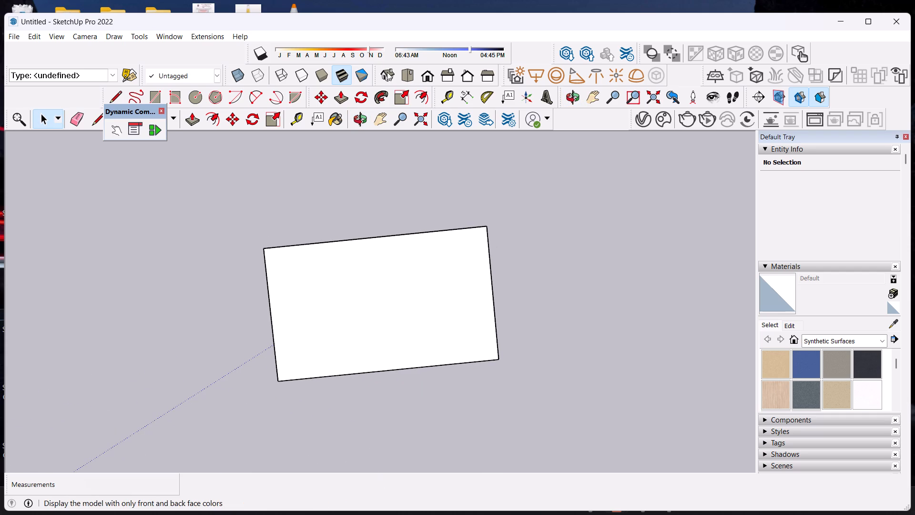
left_click(402, 75)
scroll(374, 315, "down", 5)
scroll(448, 284, "up", 4)
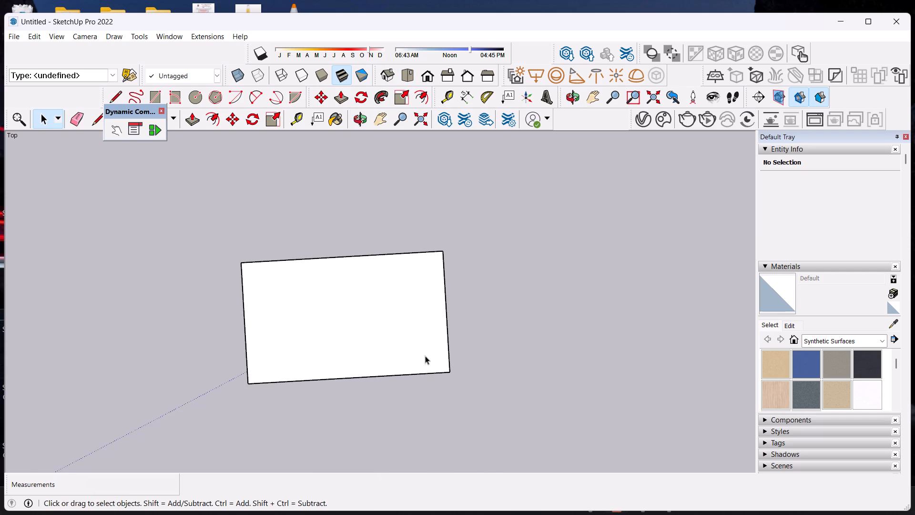
middle_click_drag(421, 358, 453, 348)
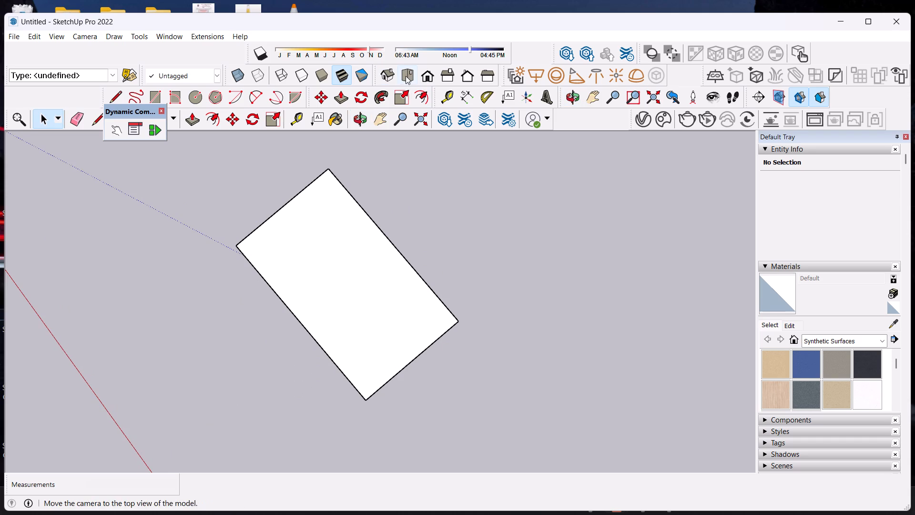
left_click(406, 75)
scroll(399, 298, "down", 4)
scroll(435, 301, "up", 5)
scroll(359, 319, "down", 6)
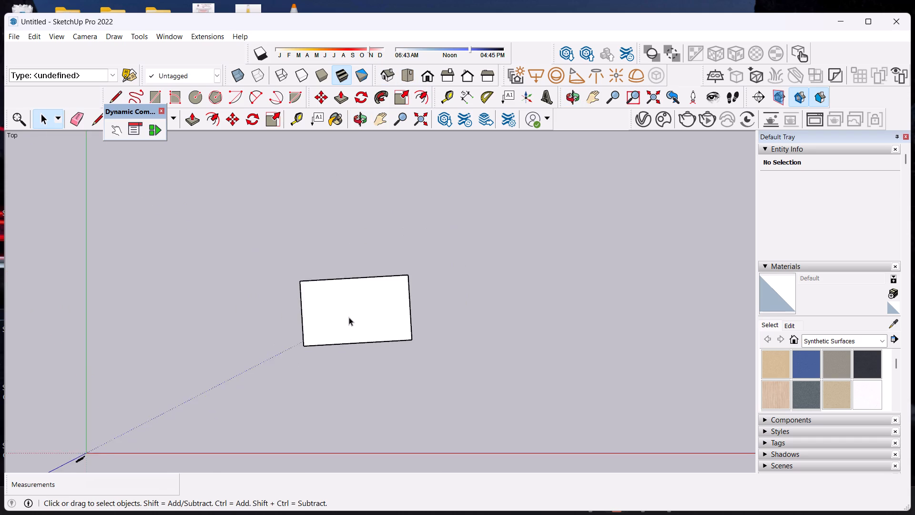
scroll(349, 317, "down", 3)
scroll(349, 317, "up", 1)
scroll(349, 317, "down", 9)
scroll(356, 344, "up", 8)
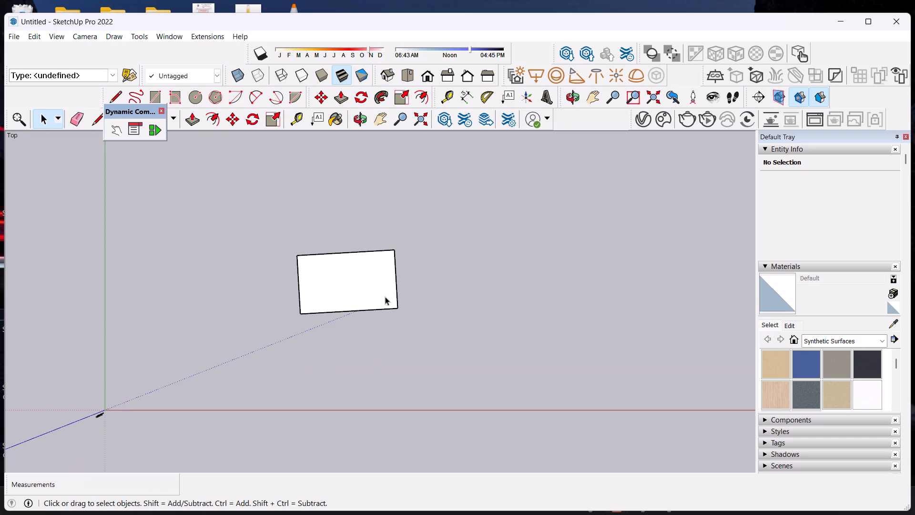
Rotate the whole rectangle about 3.3 degrees around its far-right corner so its sides run parallel to the red and green axes.
double_click(385, 297)
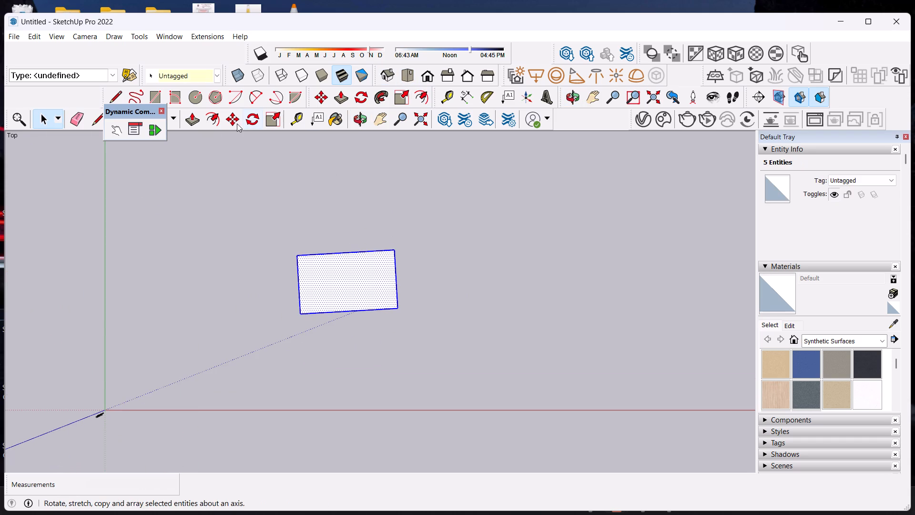
left_click(252, 121)
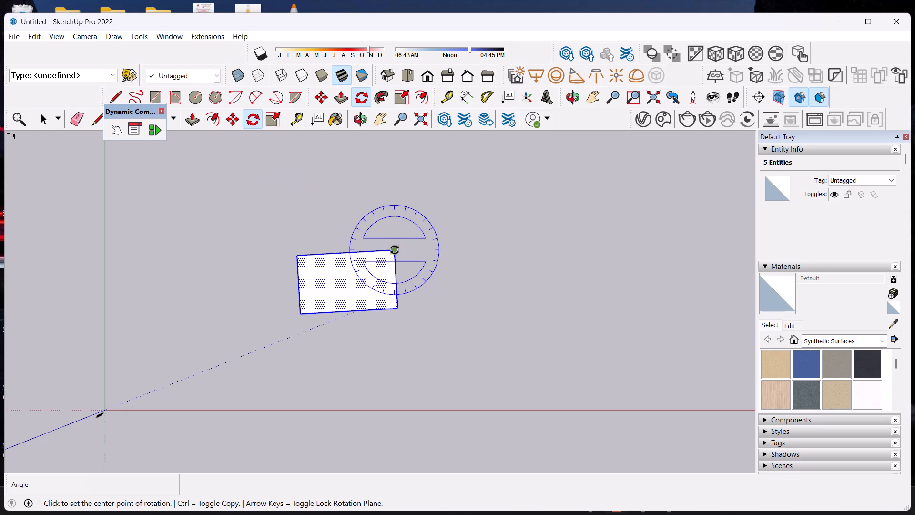
left_click(396, 249)
left_click(403, 313)
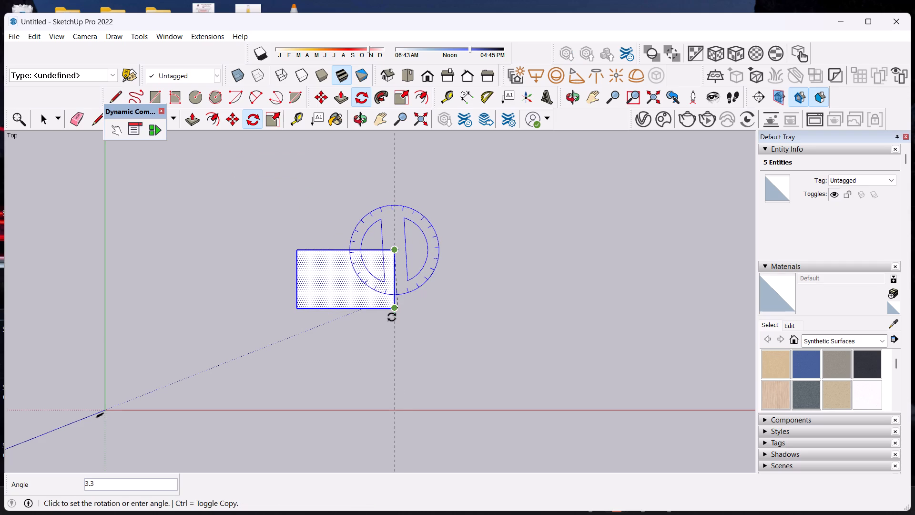
left_click(392, 317)
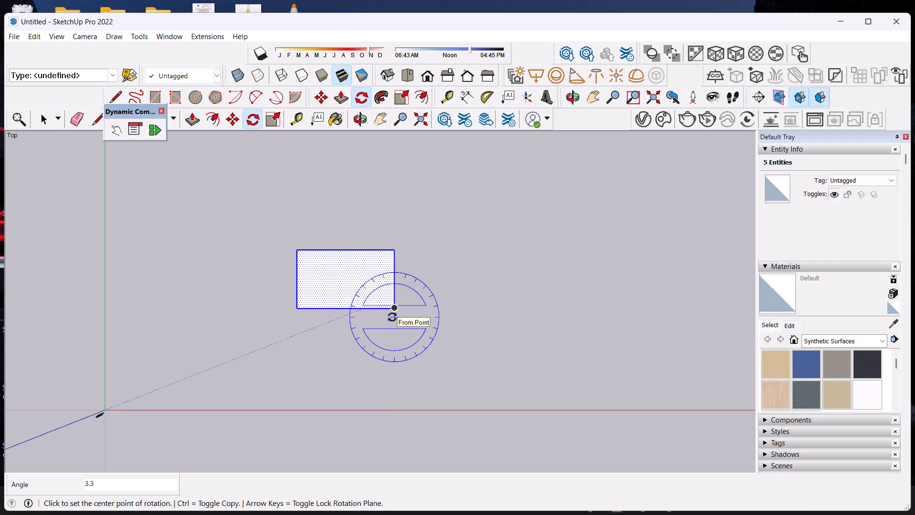
key("space")
left_click(433, 294)
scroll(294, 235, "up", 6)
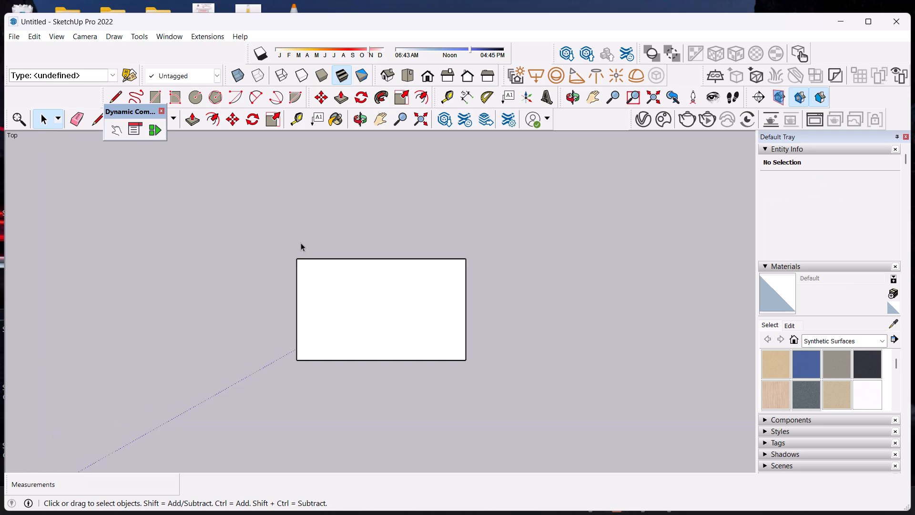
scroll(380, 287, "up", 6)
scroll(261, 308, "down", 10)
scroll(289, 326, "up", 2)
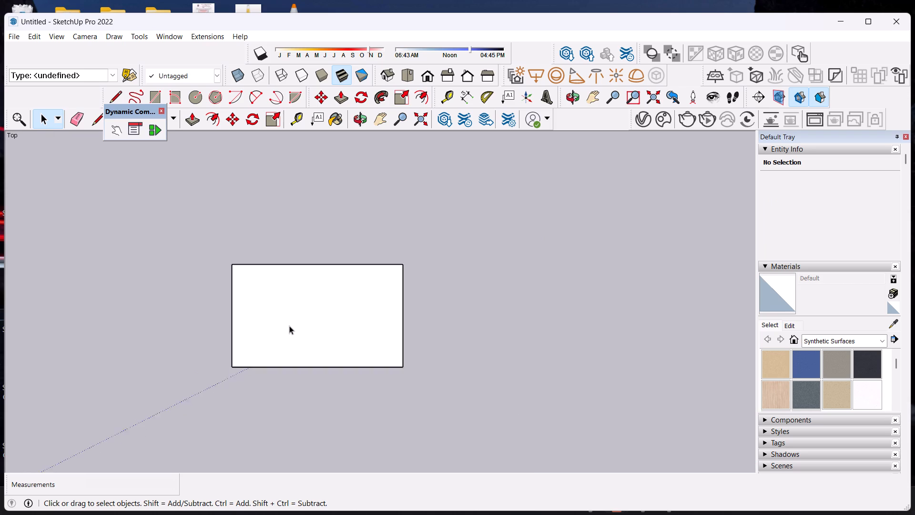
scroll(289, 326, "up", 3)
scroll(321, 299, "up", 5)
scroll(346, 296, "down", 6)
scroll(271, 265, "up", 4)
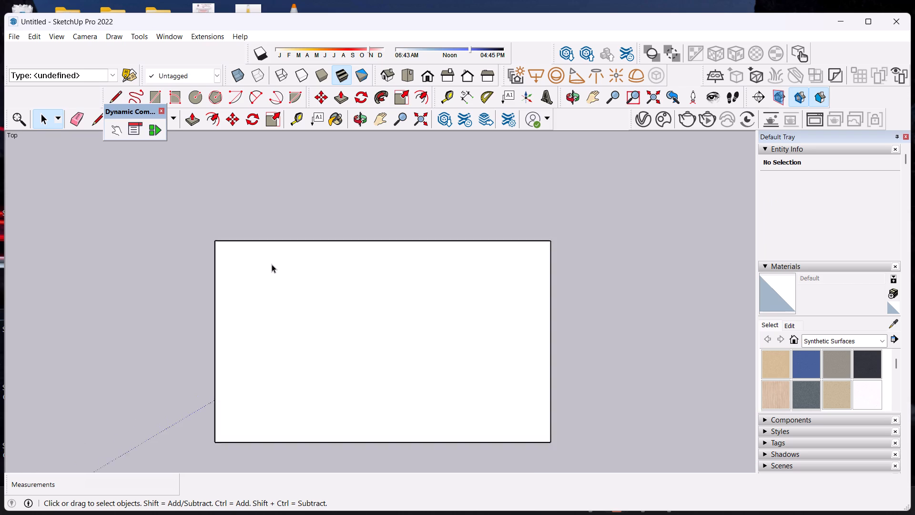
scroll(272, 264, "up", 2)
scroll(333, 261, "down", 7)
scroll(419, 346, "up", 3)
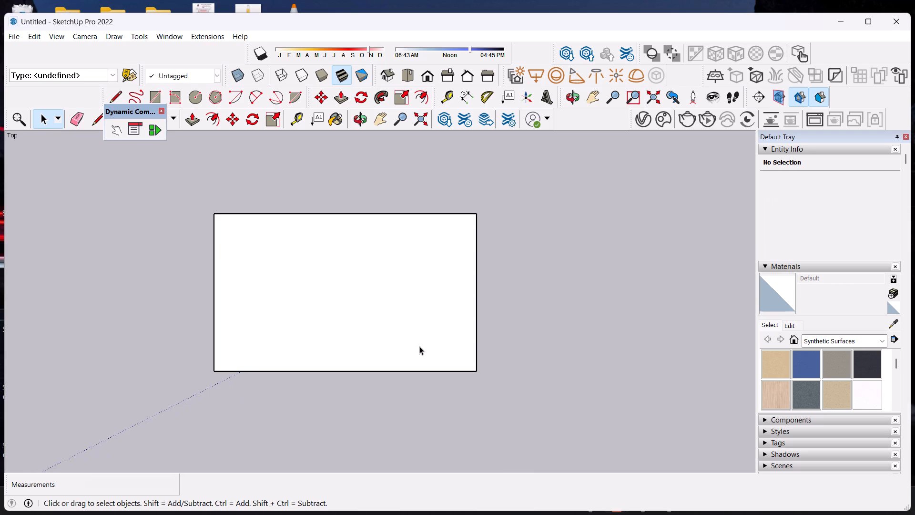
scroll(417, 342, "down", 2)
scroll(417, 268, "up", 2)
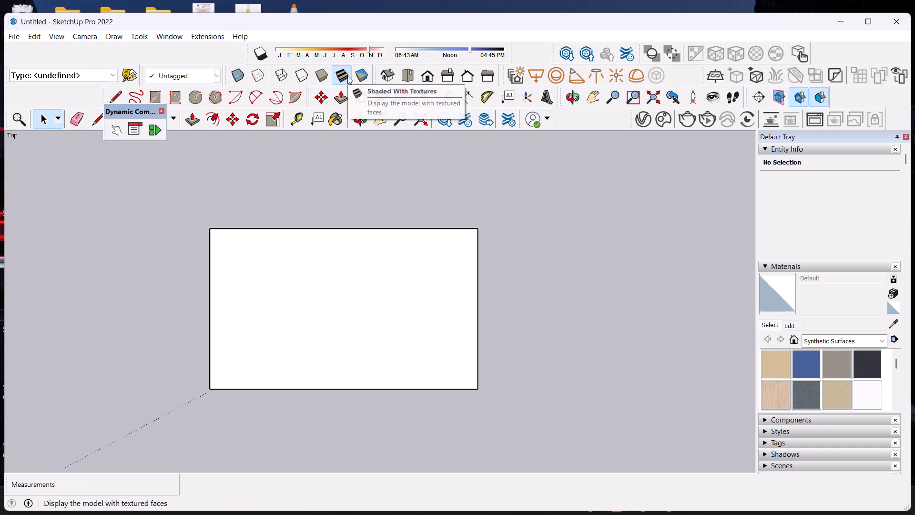
Push/Pull the rectangle's face up 9" to make a base slab.
left_click(188, 113)
middle_click_drag(338, 428, 353, 274)
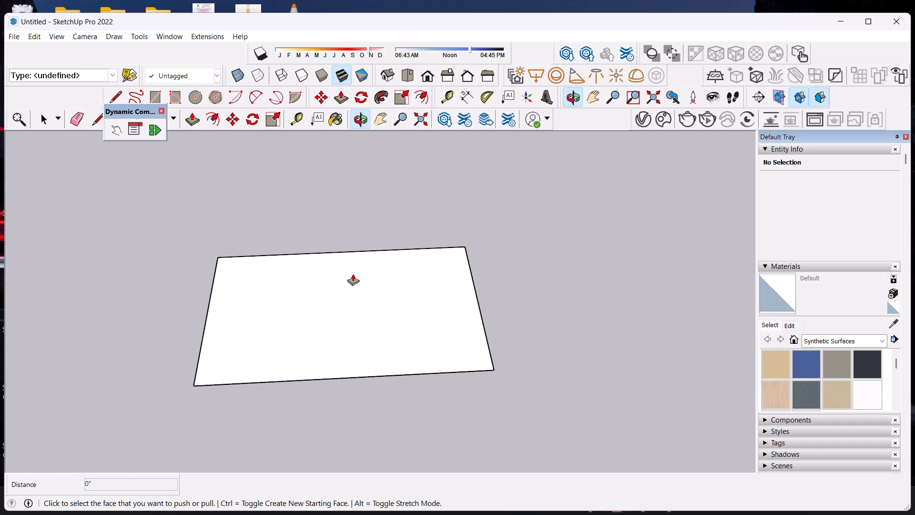
left_click(341, 339)
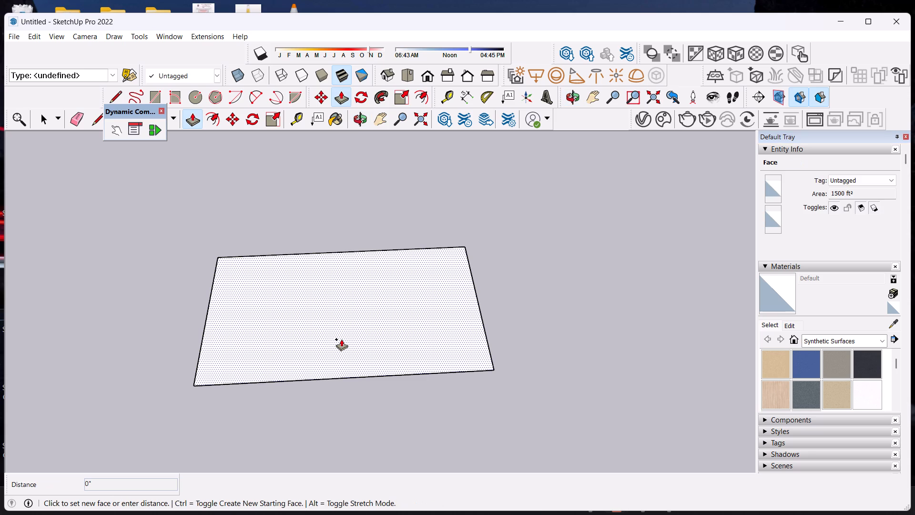
type("9\"")
key("Return")
key("space")
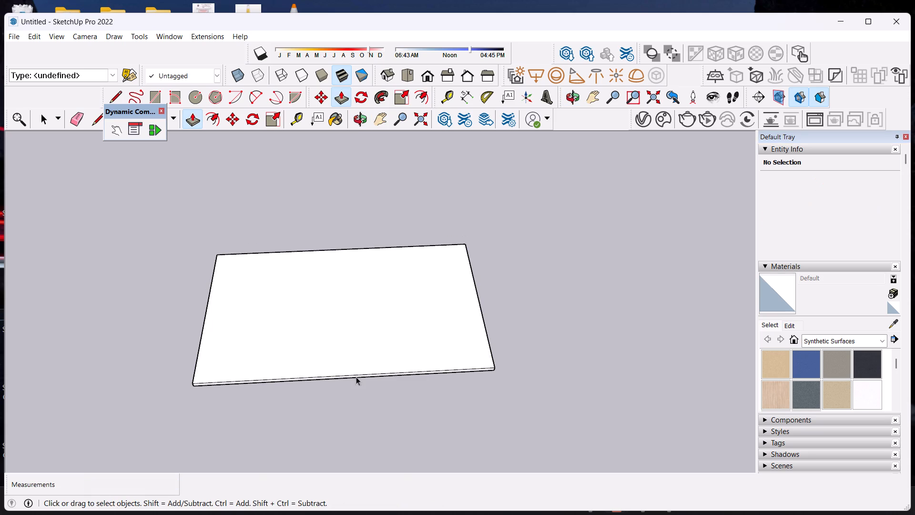
Examine the slab's thickness and outline from angled and overhead views.
middle_click_drag(358, 398, 351, 365)
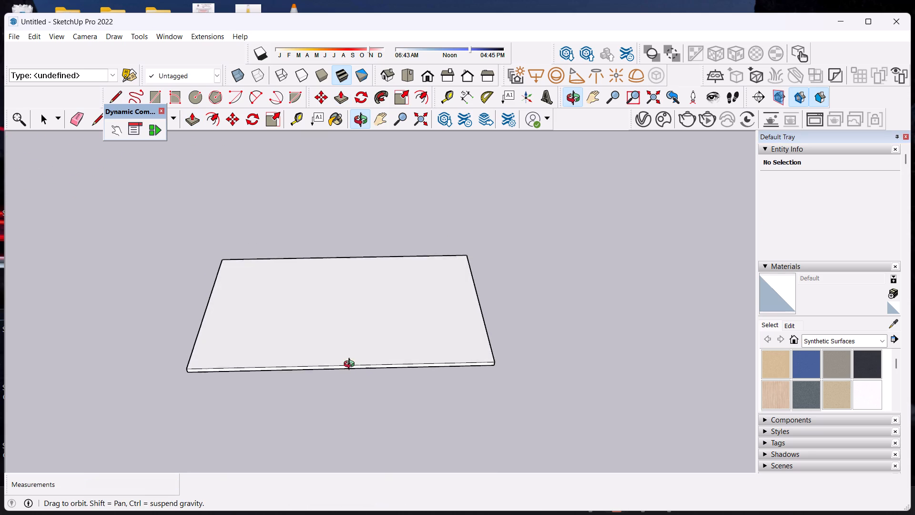
middle_click_drag(351, 365, 346, 400)
left_click(409, 71)
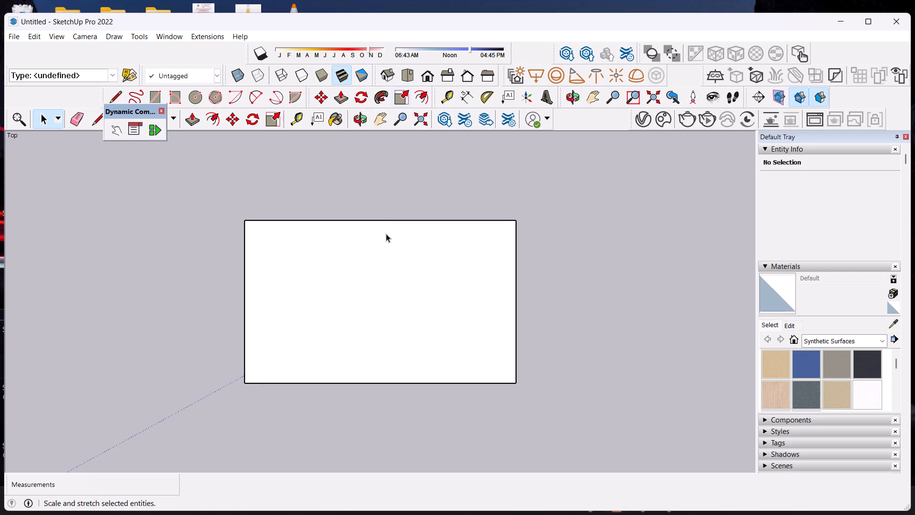
scroll(369, 284, "down", 16)
scroll(364, 304, "up", 15)
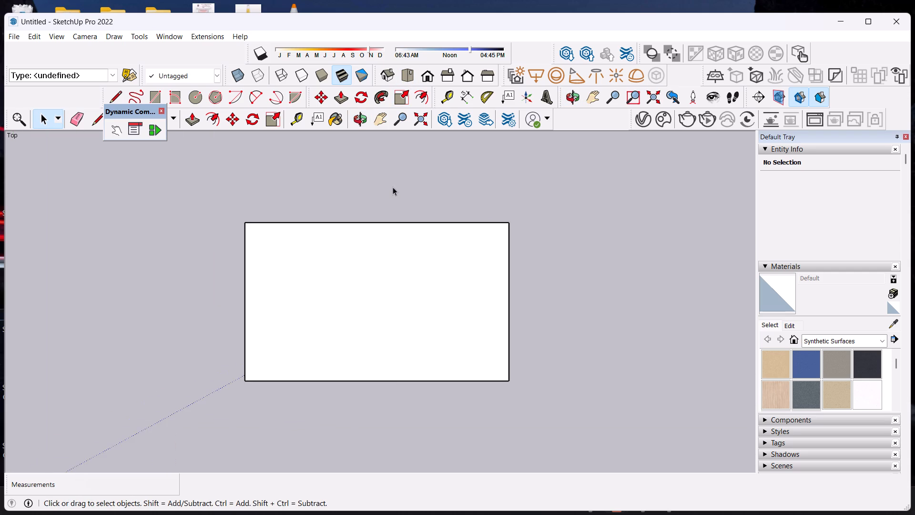
middle_click_drag(404, 403, 381, 354)
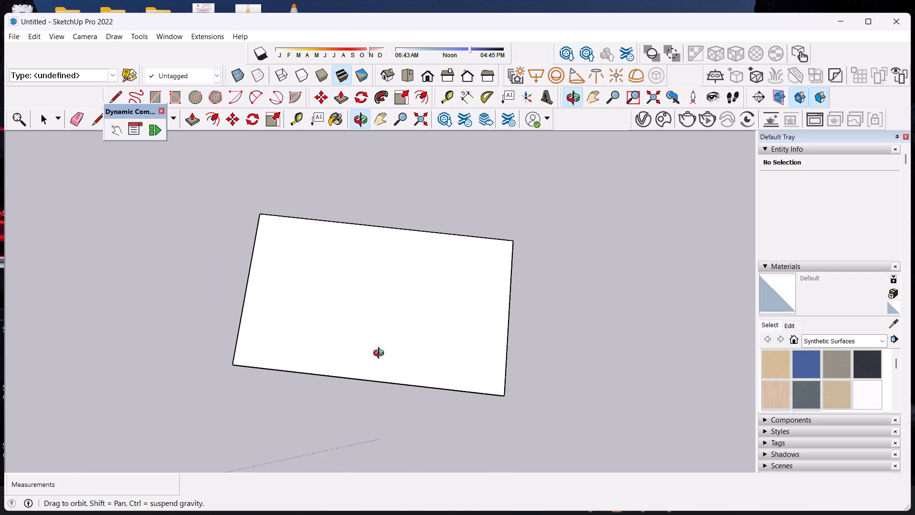
middle_click_drag(381, 354, 408, 403)
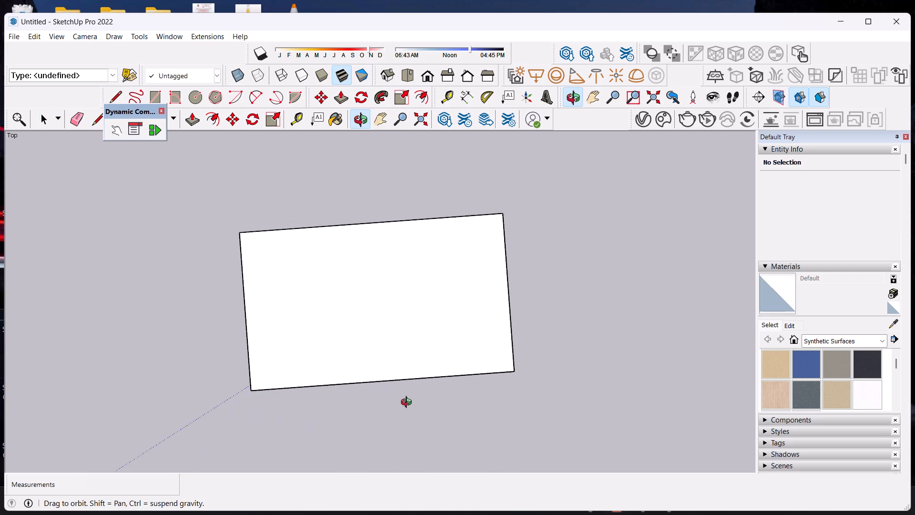
middle_click_drag(408, 403, 419, 411)
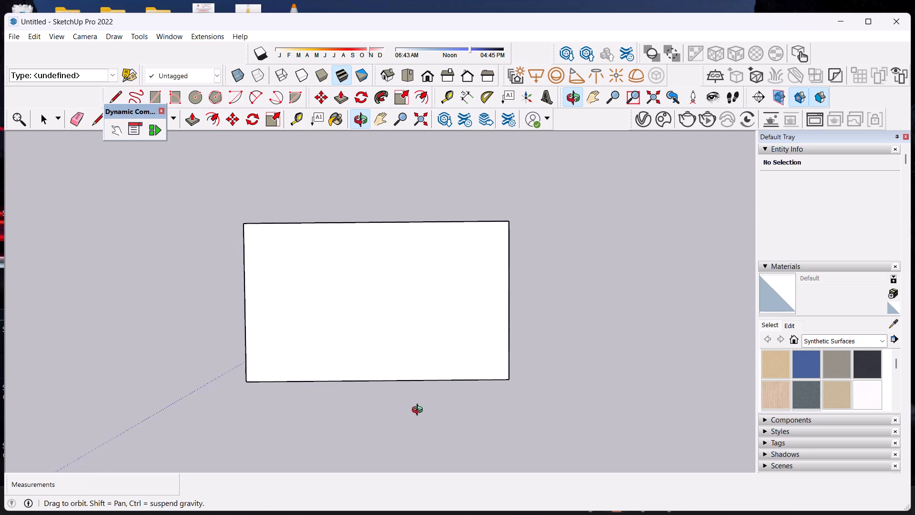
middle_click_drag(419, 411, 420, 411)
scroll(412, 279, "up", 2)
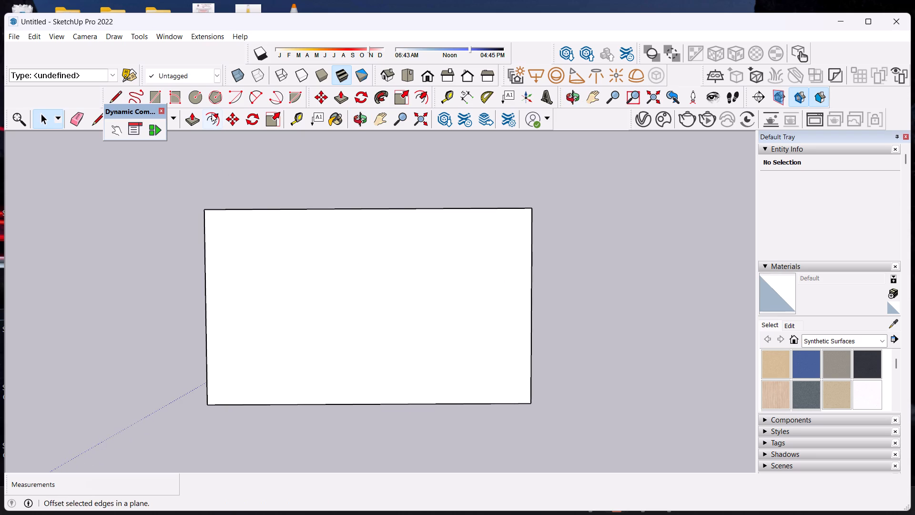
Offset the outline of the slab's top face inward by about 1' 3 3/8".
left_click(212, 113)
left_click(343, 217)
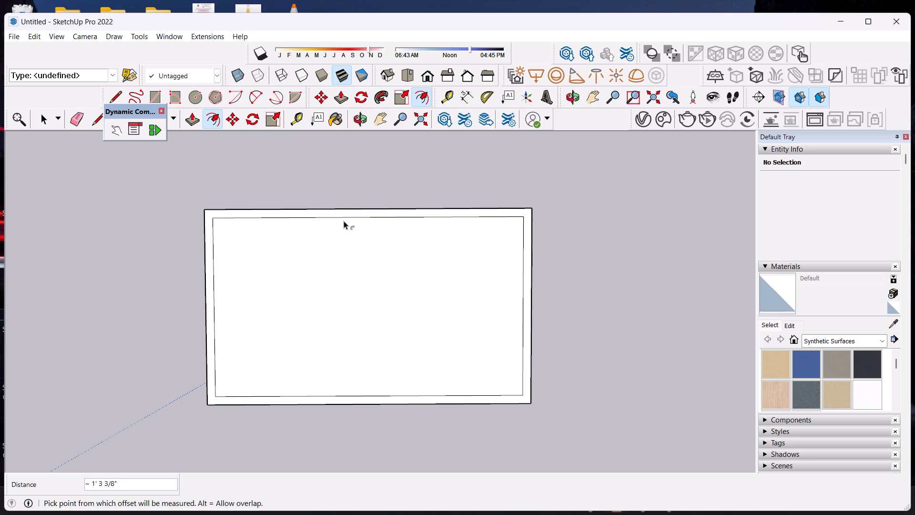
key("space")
Measure the gap between the offset outline's far-left corner and the slab's outer edge with the Dimension tool, without placing a dimension.
scroll(212, 231, "up", 6)
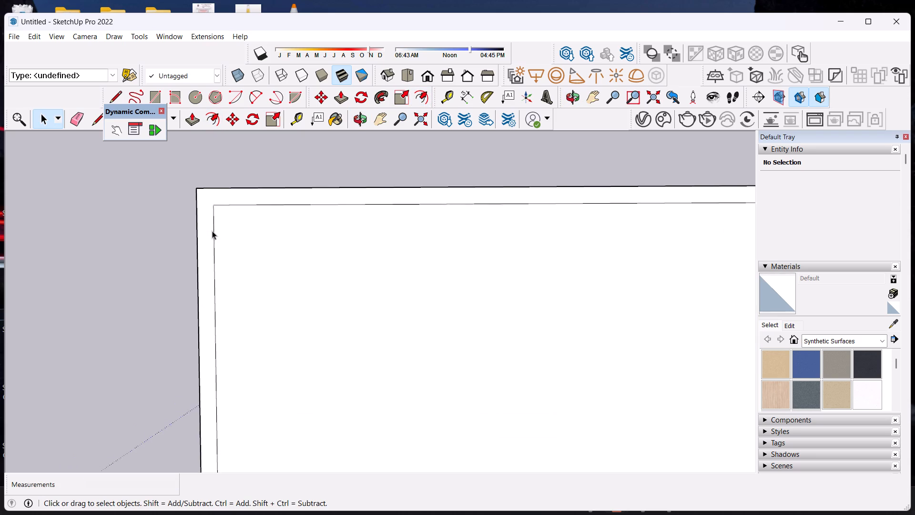
scroll(212, 231, "up", 3)
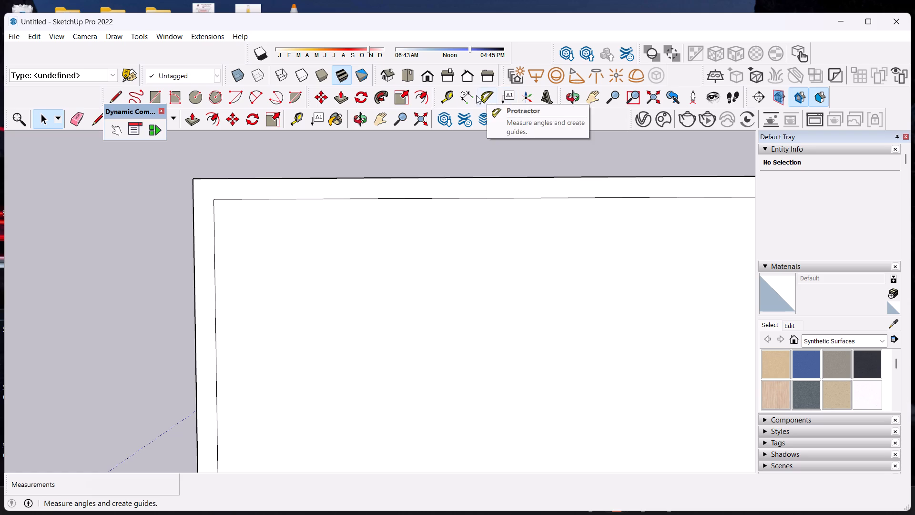
left_click(461, 96)
scroll(214, 218, "up", 3)
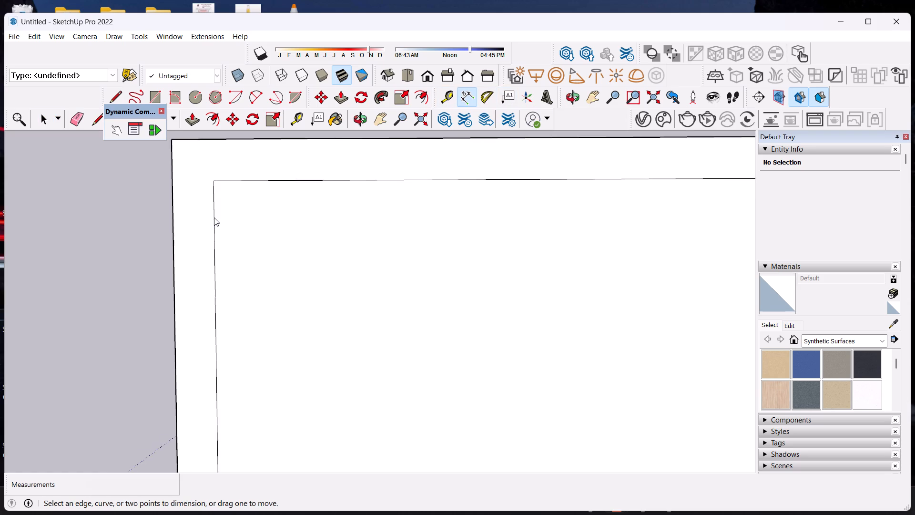
scroll(214, 217, "up", 6)
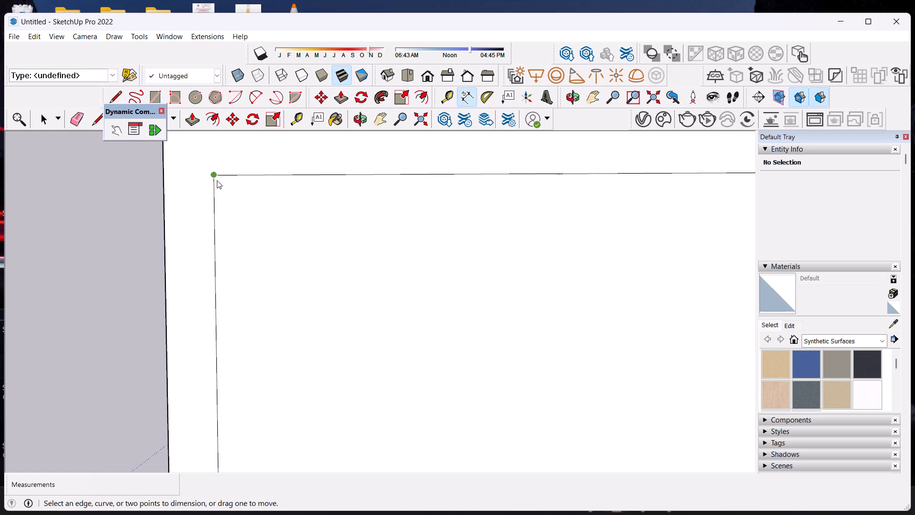
left_click(217, 180)
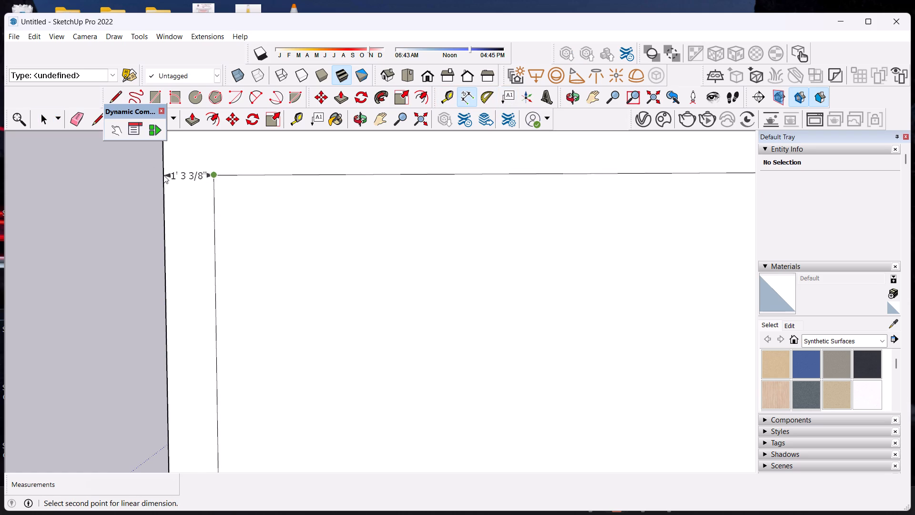
key("space")
scroll(211, 227, "down", 12)
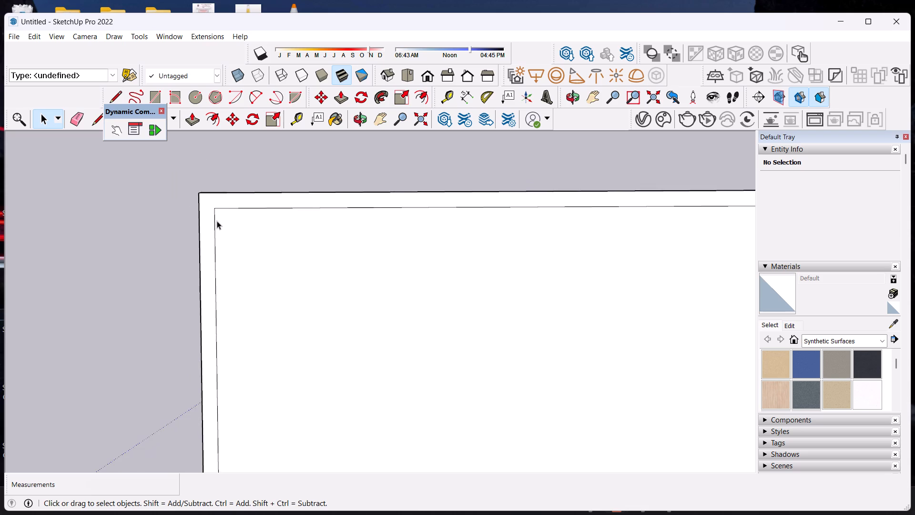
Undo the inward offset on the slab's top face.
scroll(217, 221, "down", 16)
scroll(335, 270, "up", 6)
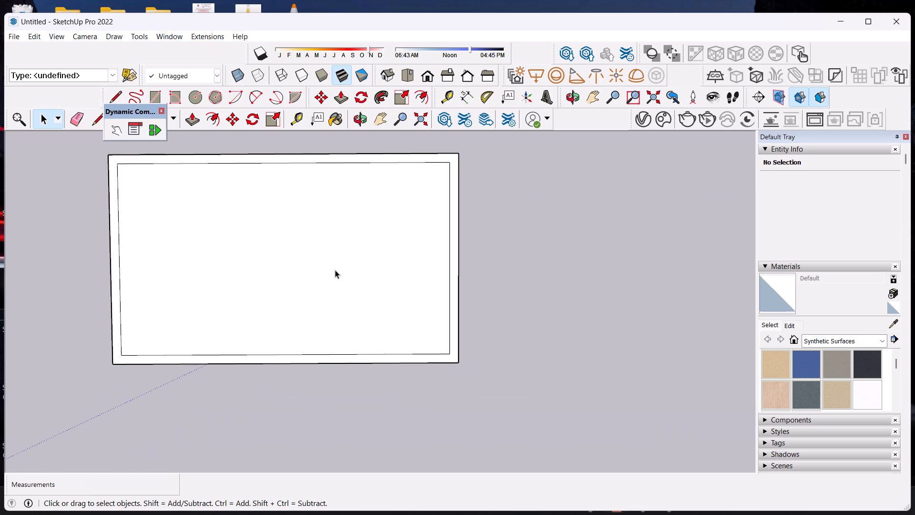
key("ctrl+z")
Offset the outline of the slab's top face inward by 9".
scroll(329, 286, "down", 2)
scroll(237, 211, "up", 4)
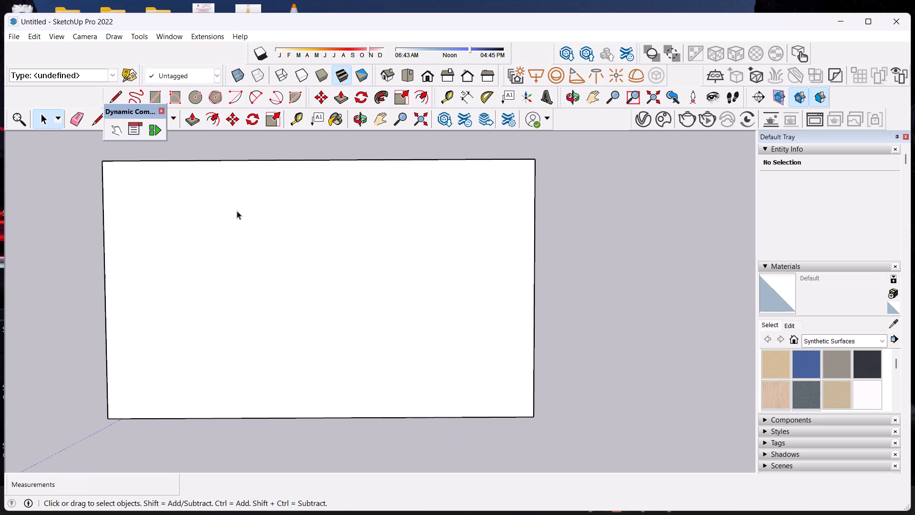
left_click(219, 117)
left_click(256, 172)
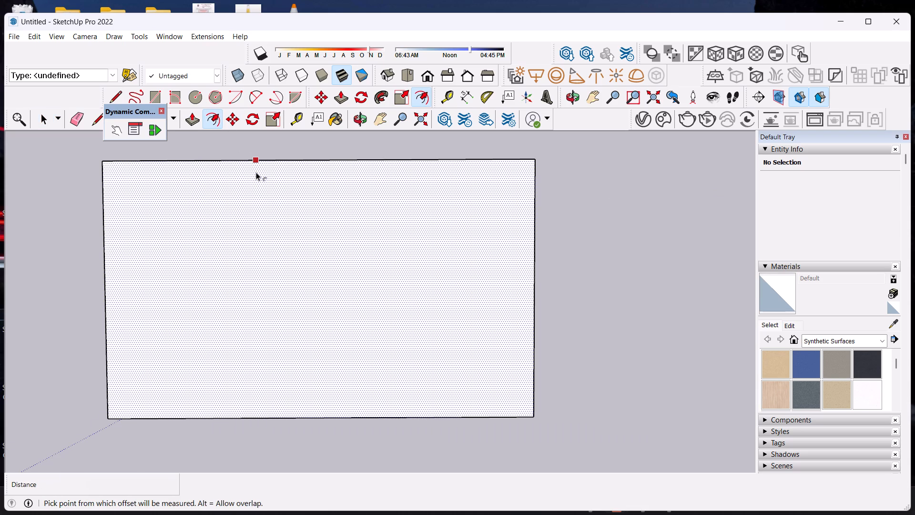
type("9\"")
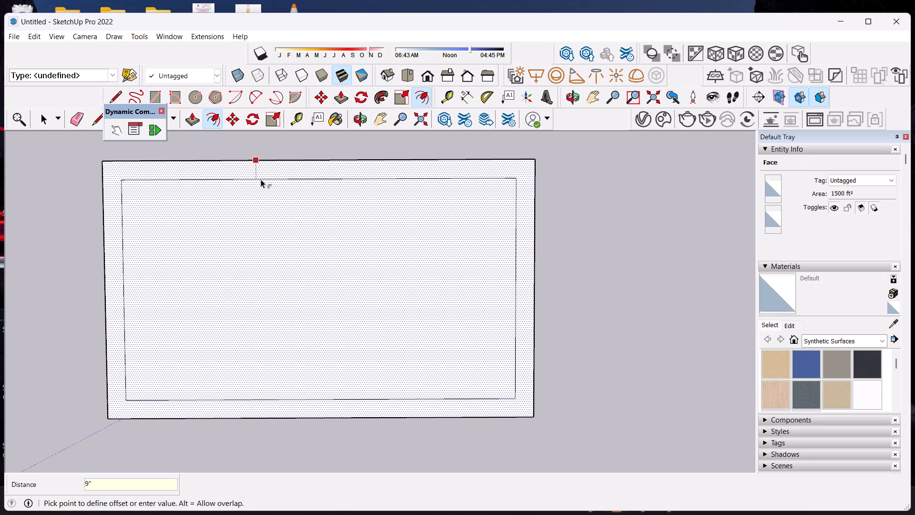
key("Return")
key("space")
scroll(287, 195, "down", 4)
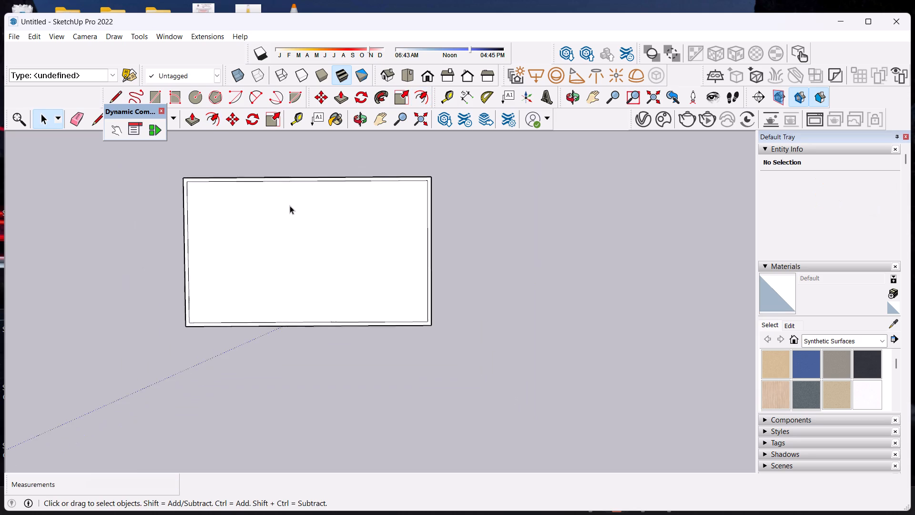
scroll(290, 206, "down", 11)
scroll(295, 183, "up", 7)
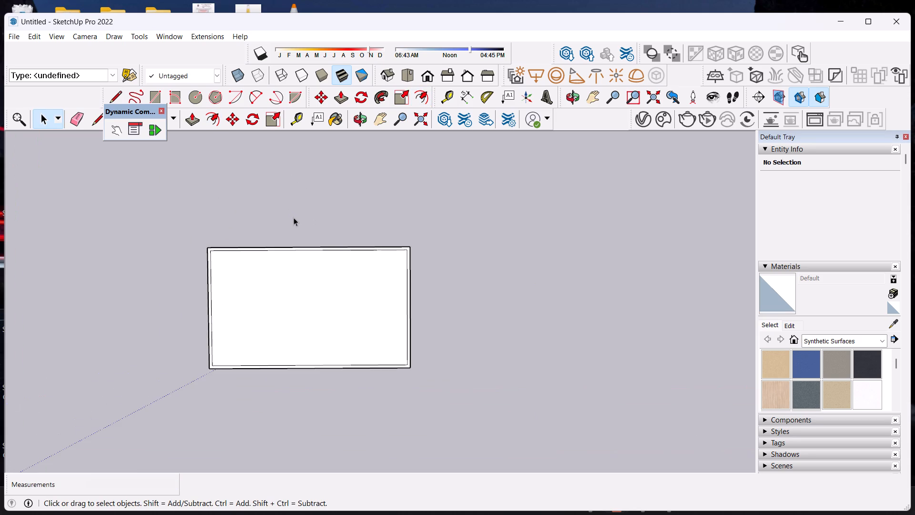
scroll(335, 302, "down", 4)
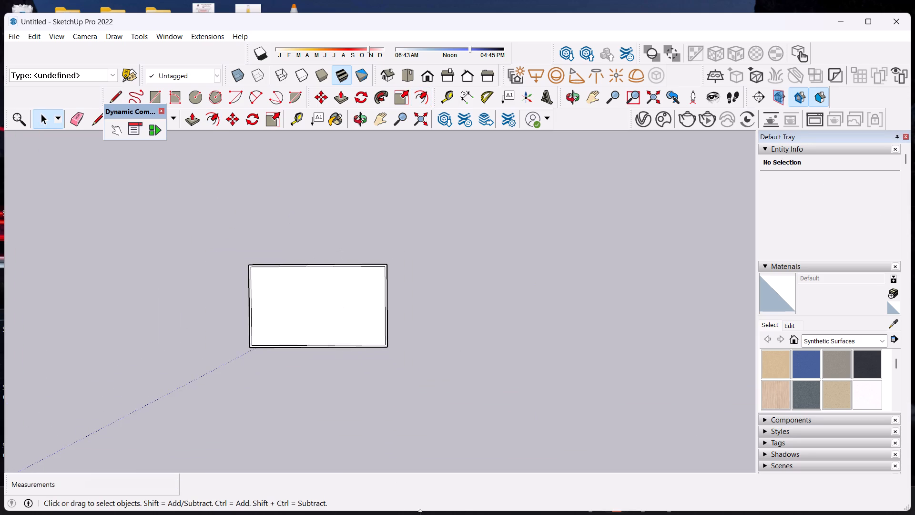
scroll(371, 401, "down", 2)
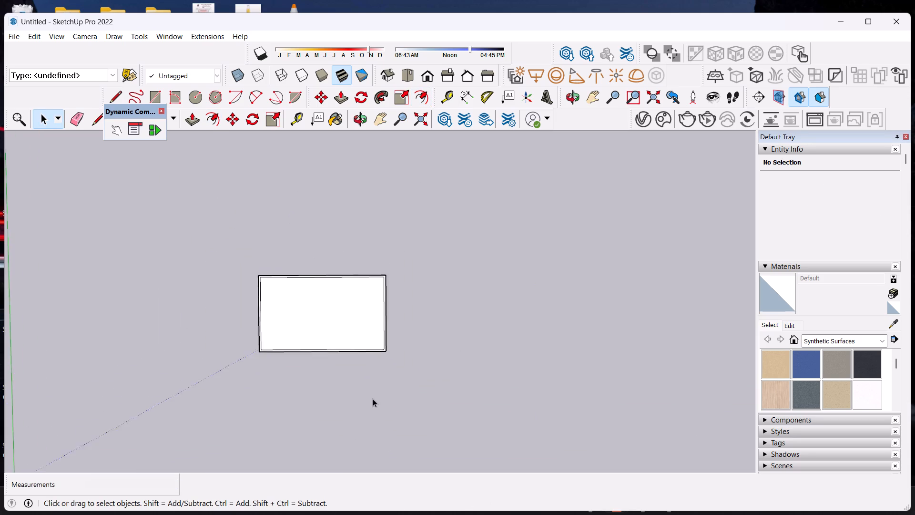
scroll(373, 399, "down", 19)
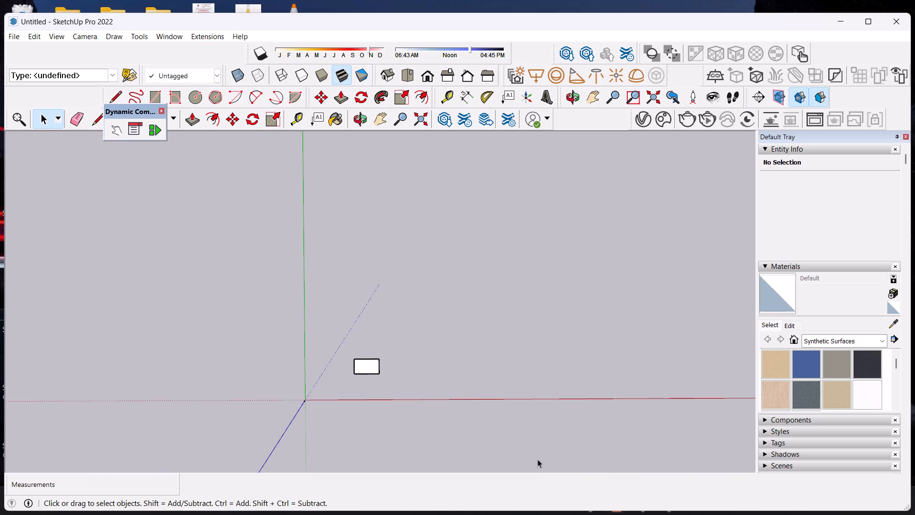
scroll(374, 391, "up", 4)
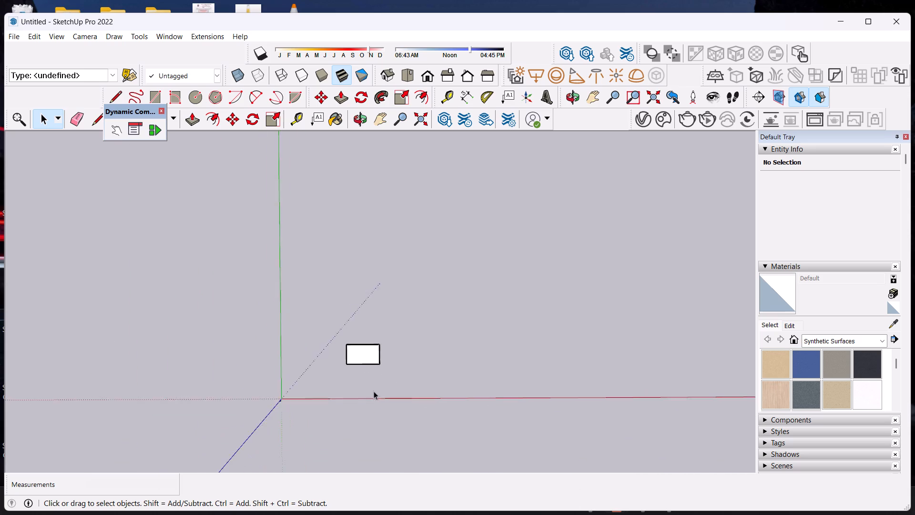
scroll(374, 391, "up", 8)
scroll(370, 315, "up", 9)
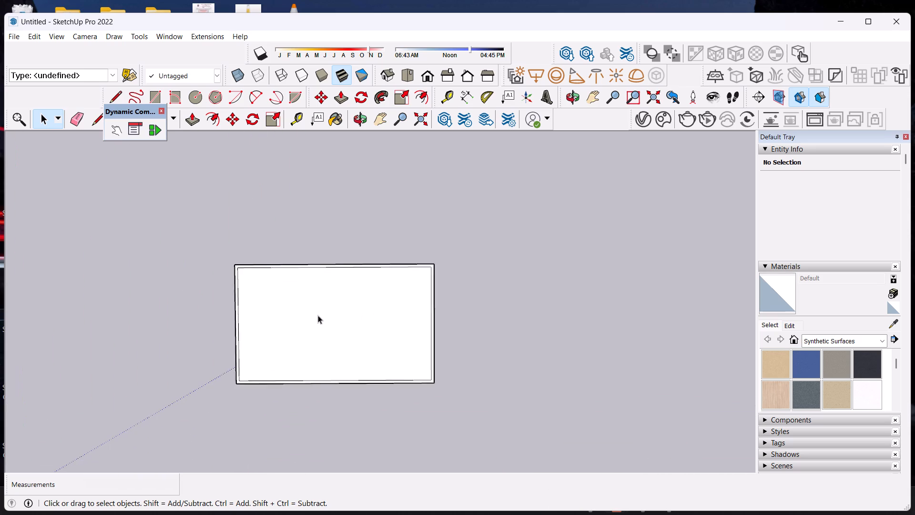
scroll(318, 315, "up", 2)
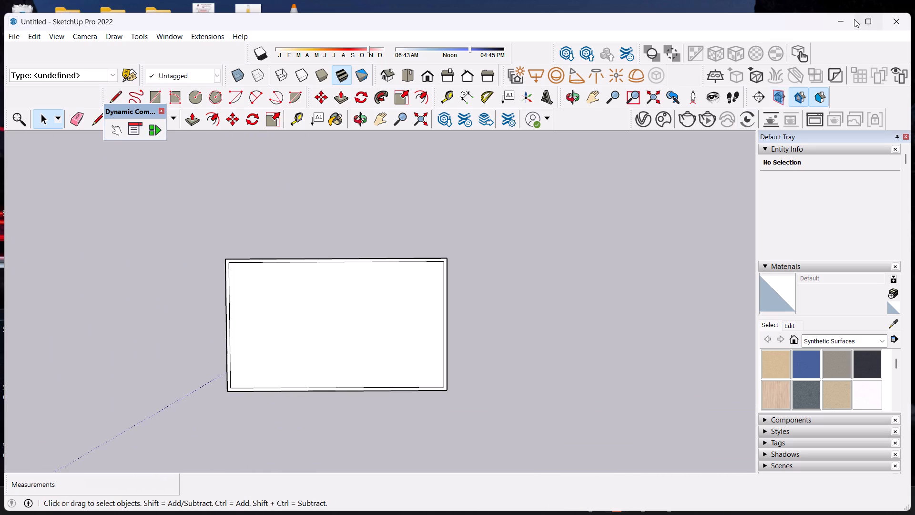
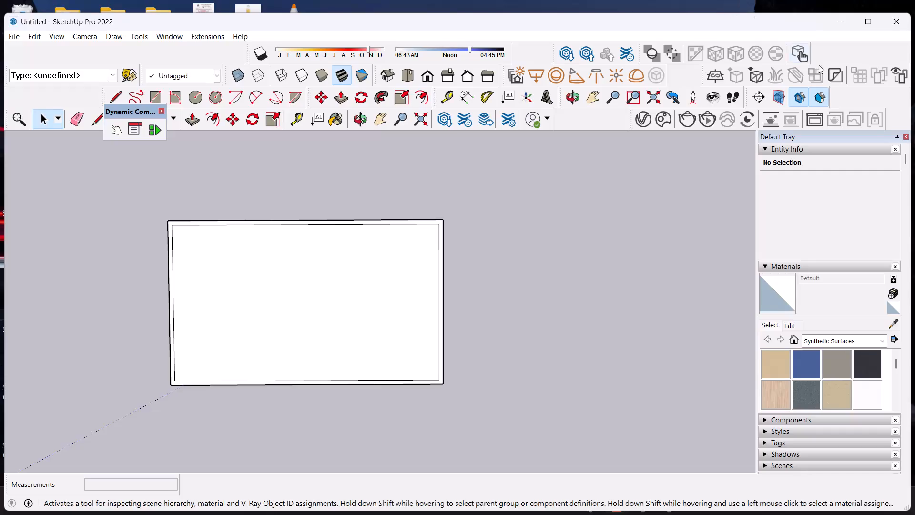
Maximize the Untitled model window, close the other open house model, and return to the Untitled model.
left_click(870, 15)
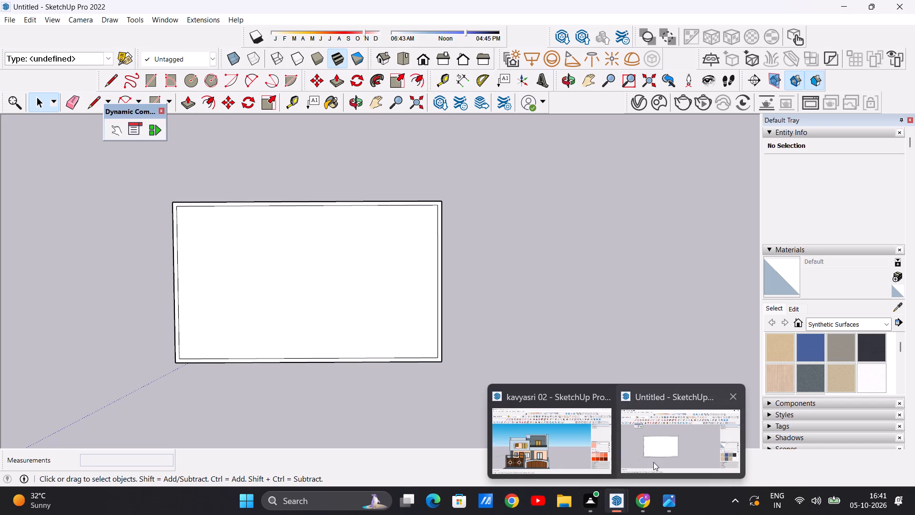
left_click(611, 392)
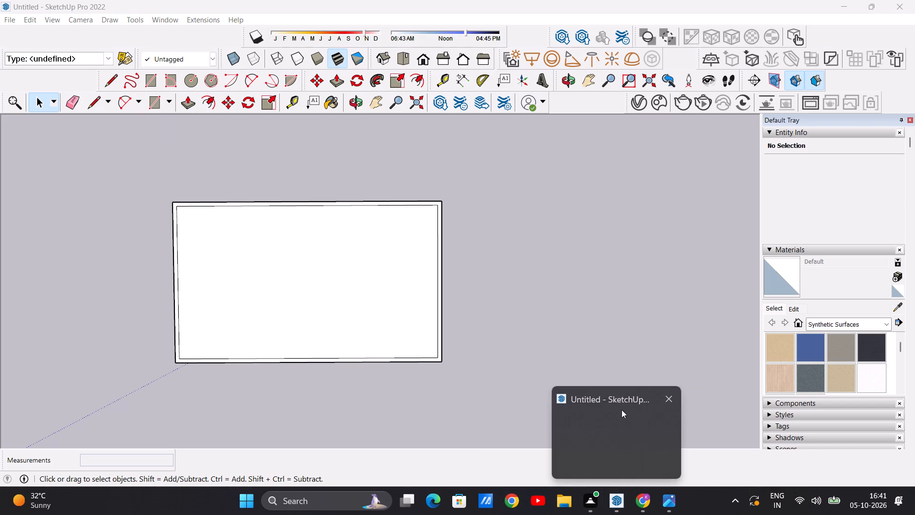
left_click(509, 358)
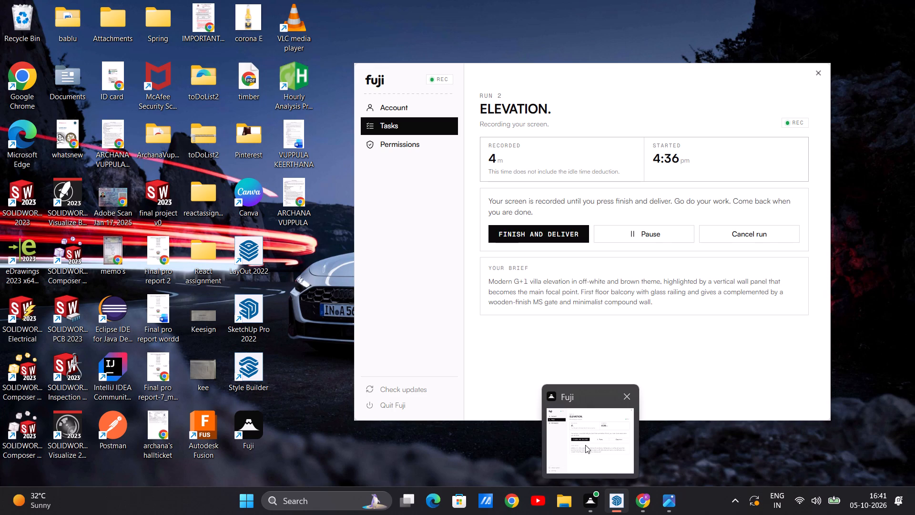
left_click(602, 449)
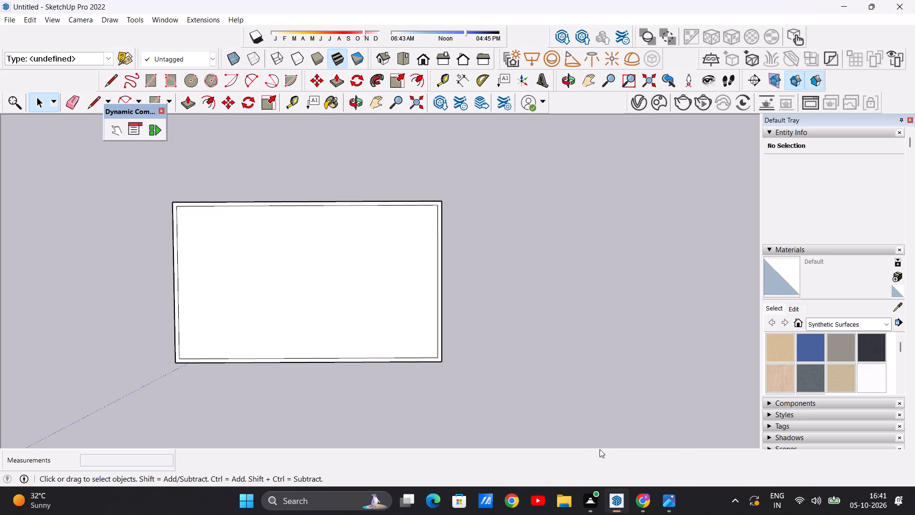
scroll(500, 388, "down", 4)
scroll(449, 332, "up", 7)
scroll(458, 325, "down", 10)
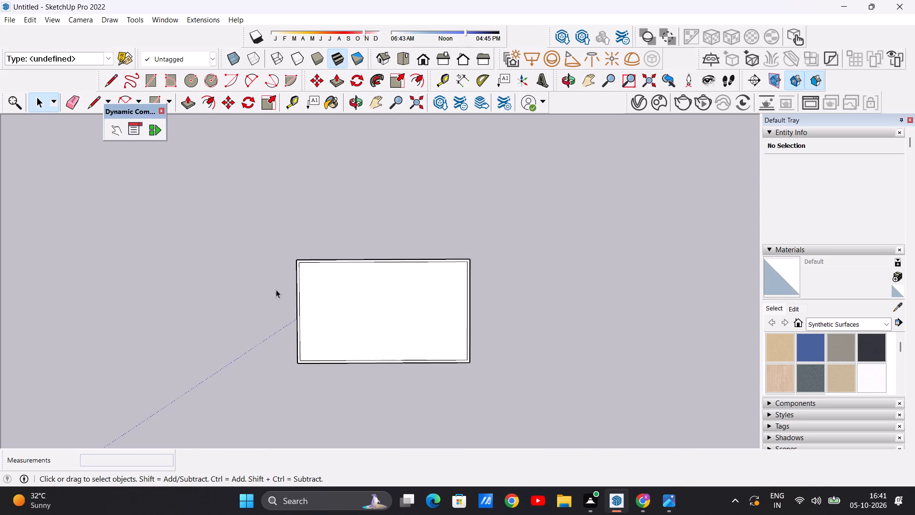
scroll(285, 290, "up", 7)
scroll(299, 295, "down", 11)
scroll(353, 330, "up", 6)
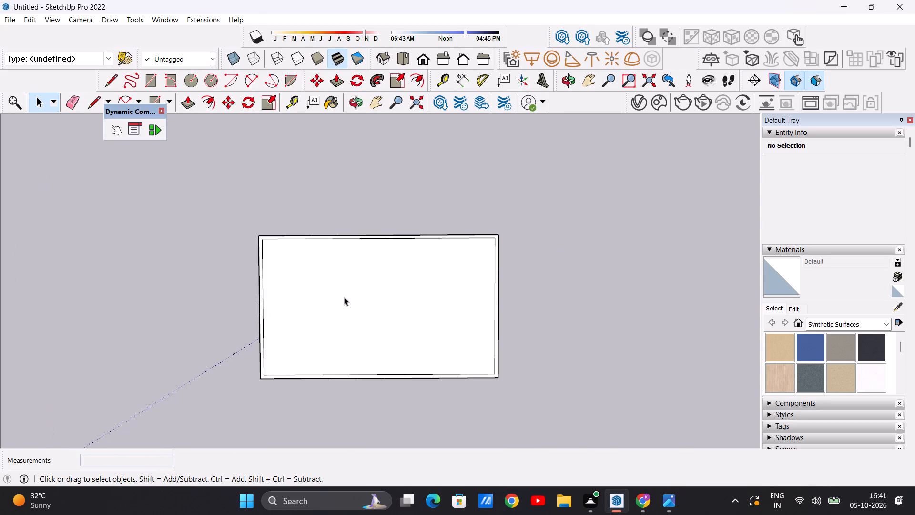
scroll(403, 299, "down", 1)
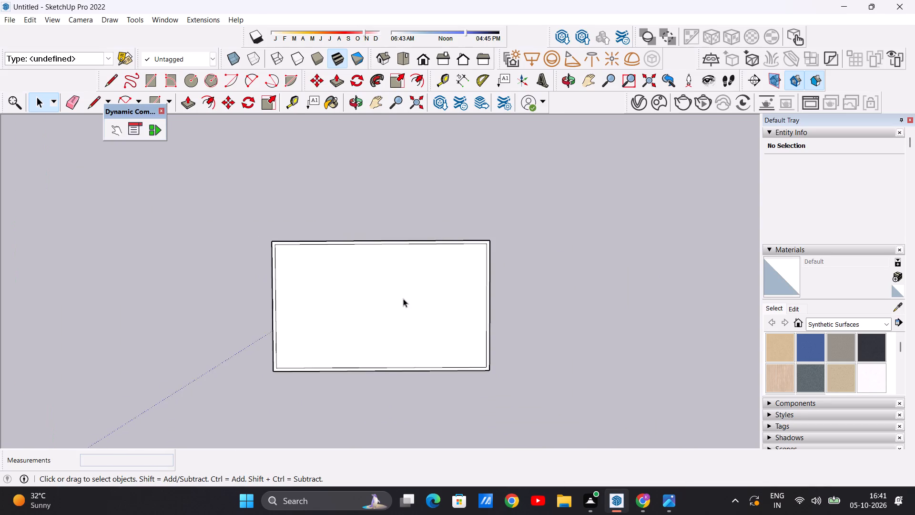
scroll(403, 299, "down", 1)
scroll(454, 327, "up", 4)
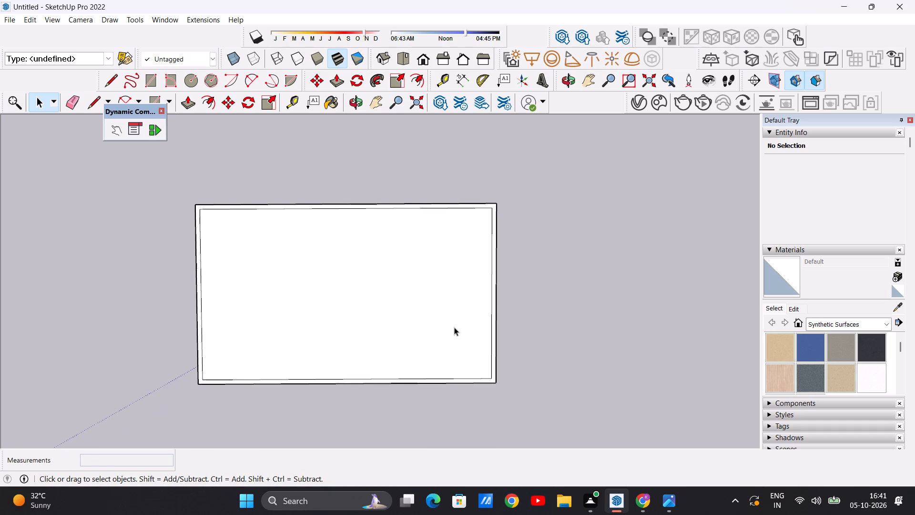
Draw a 50' line across the slab's top face, parallel to its long sides, about a third of the depth from the near edge.
key("l")
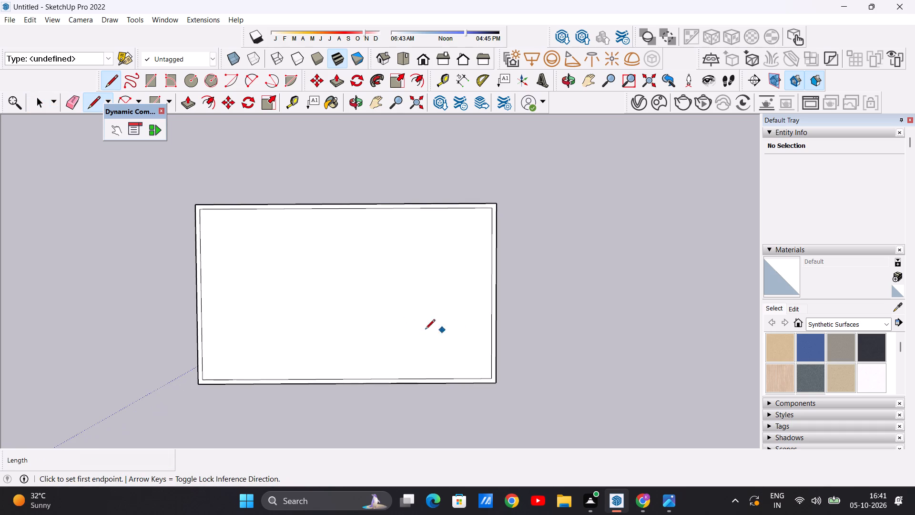
scroll(206, 330, "up", 6)
scroll(213, 322, "down", 3)
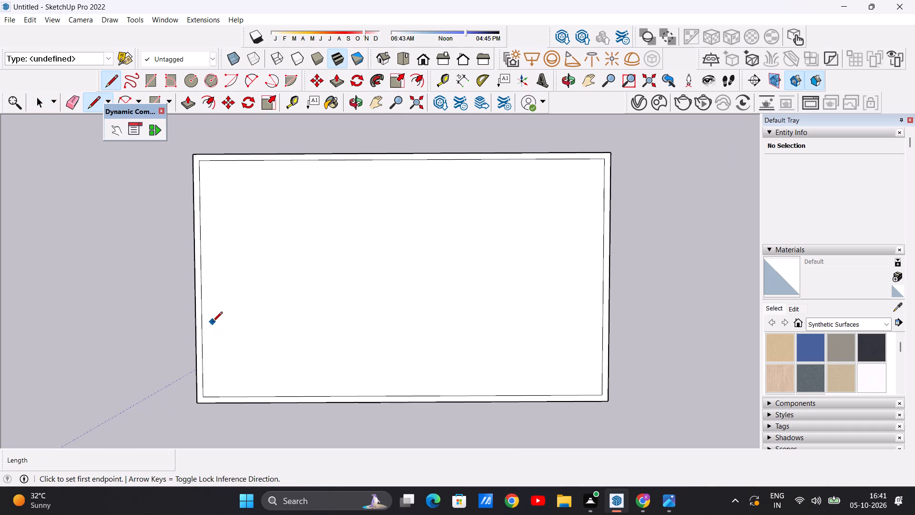
scroll(218, 318, "up", 4)
scroll(218, 318, "down", 4)
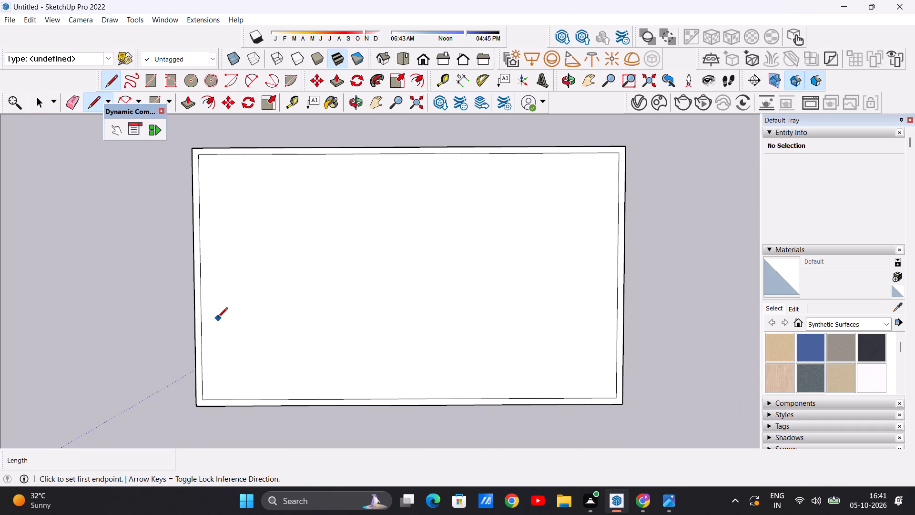
scroll(211, 314, "up", 1)
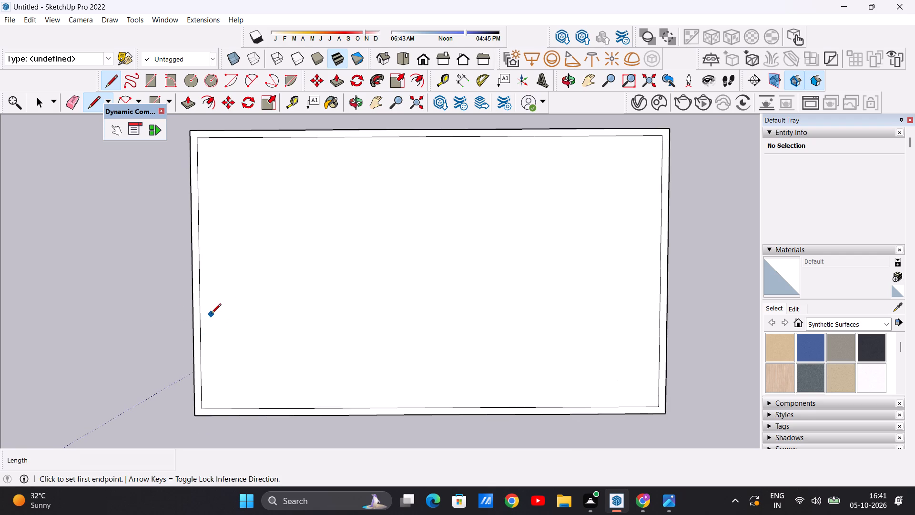
scroll(211, 314, "up", 1)
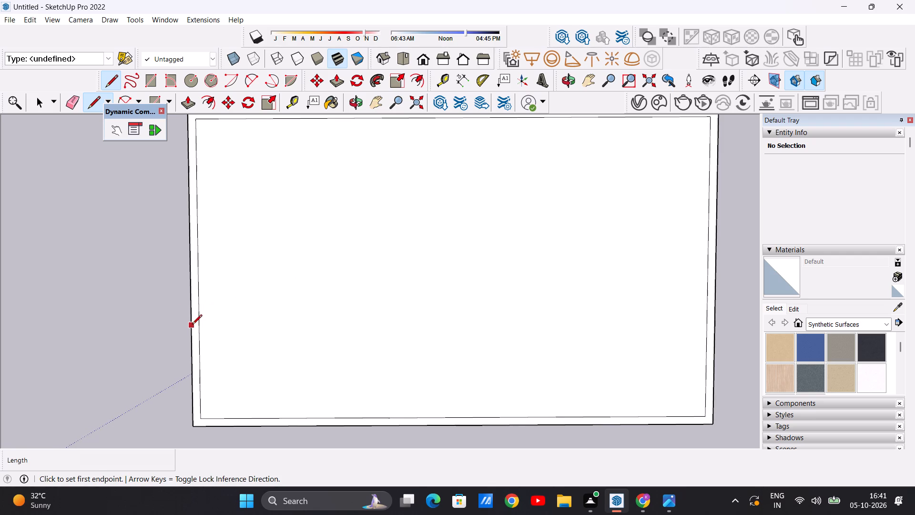
left_click(192, 325)
scroll(389, 330, "down", 1)
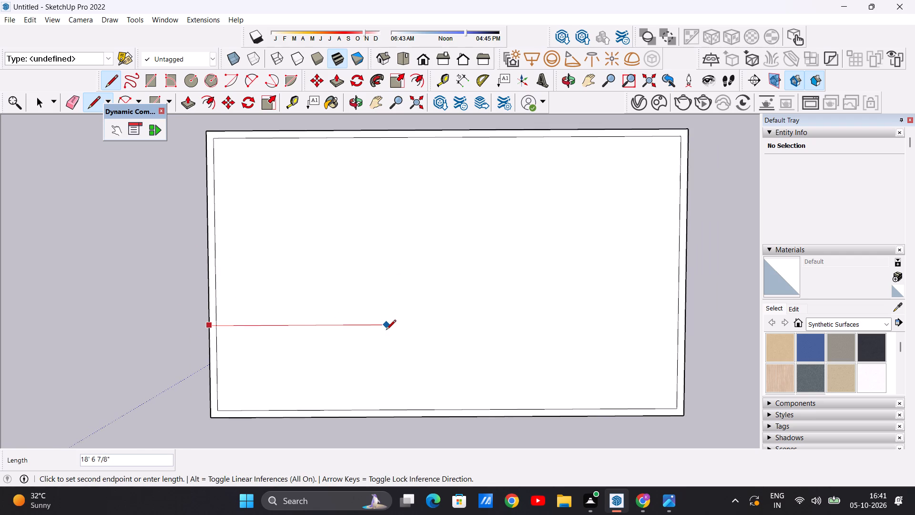
scroll(386, 330, "down", 6)
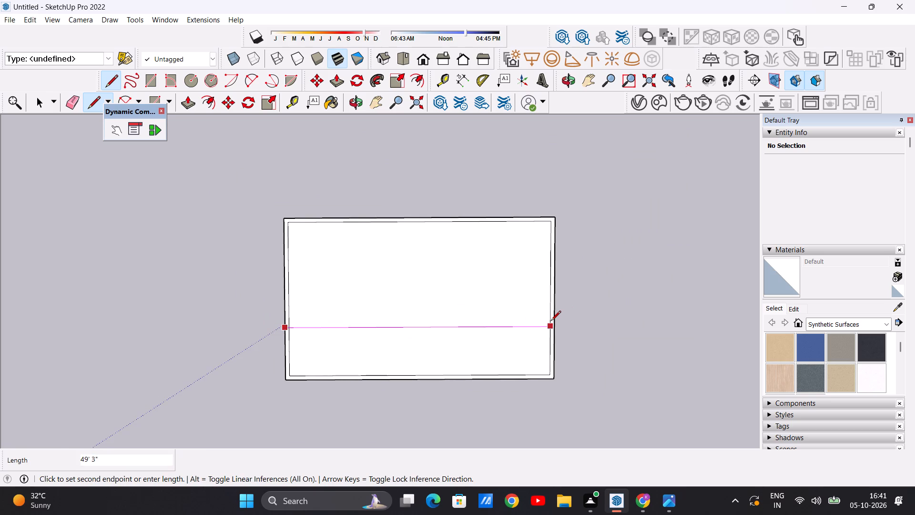
scroll(551, 321, "up", 3)
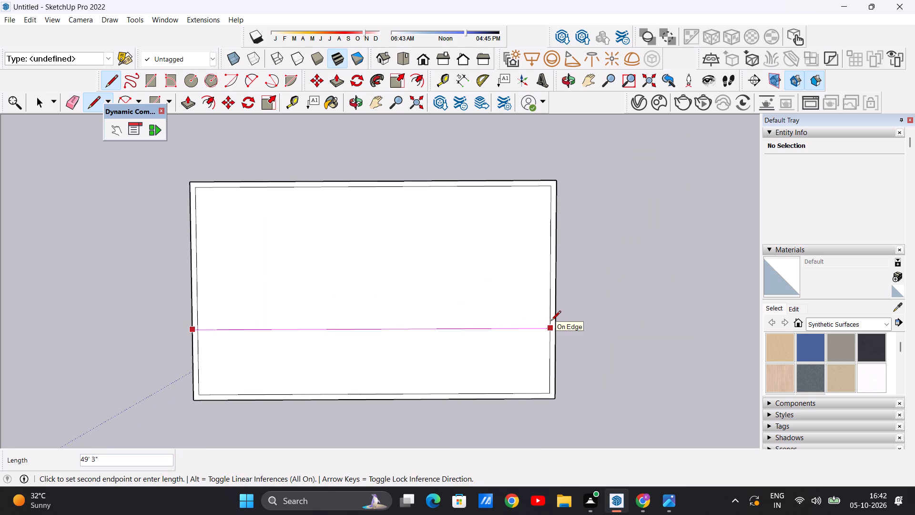
scroll(551, 322, "up", 3)
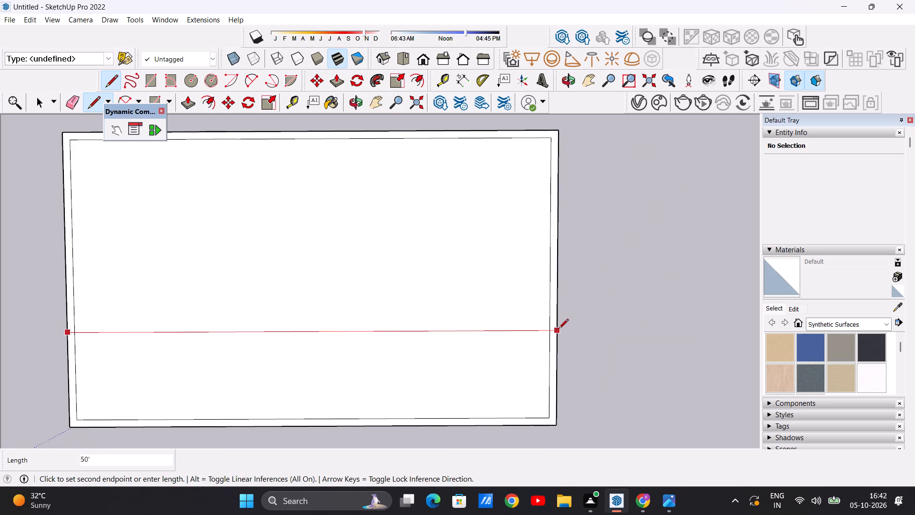
scroll(559, 330, "up", 7)
left_click(557, 330)
Draw a parallel 48' 6" line between the inset outline's two short sides, just behind the 50' line.
scroll(596, 331, "down", 8)
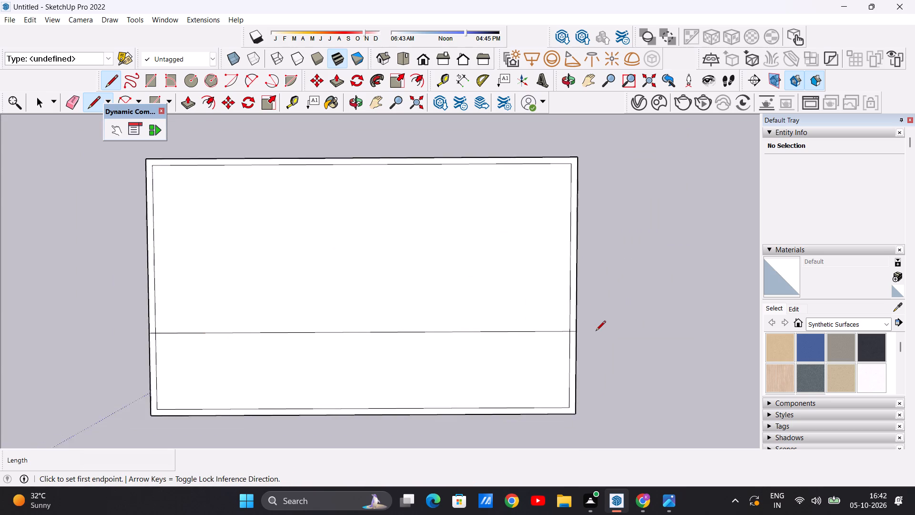
scroll(596, 331, "down", 6)
scroll(293, 342, "up", 11)
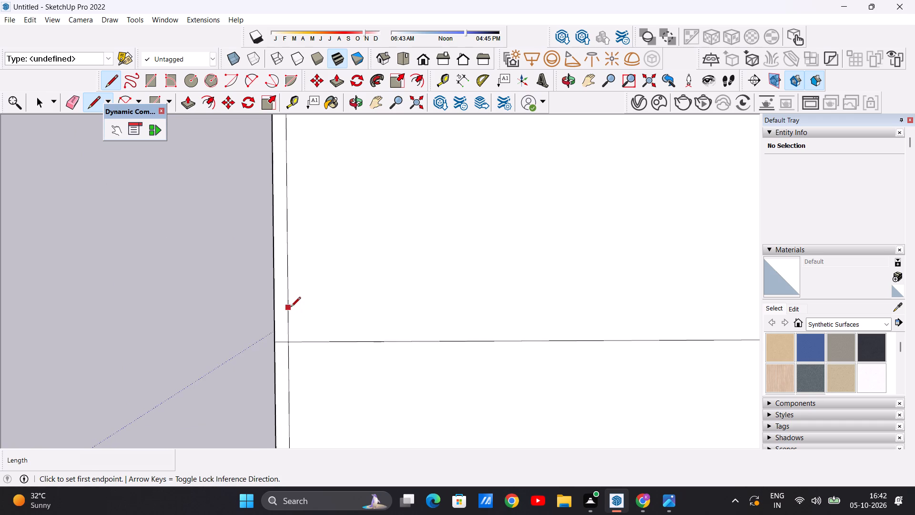
scroll(279, 319, "down", 10)
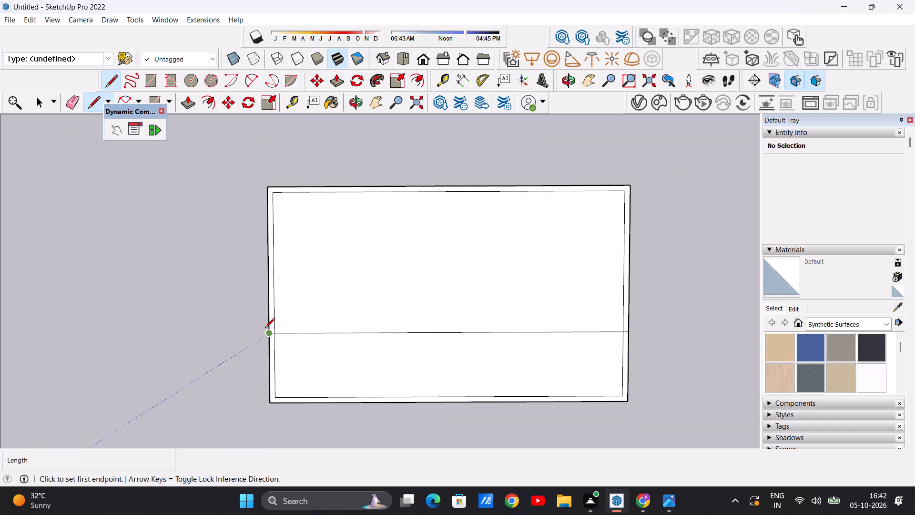
scroll(281, 313, "up", 4)
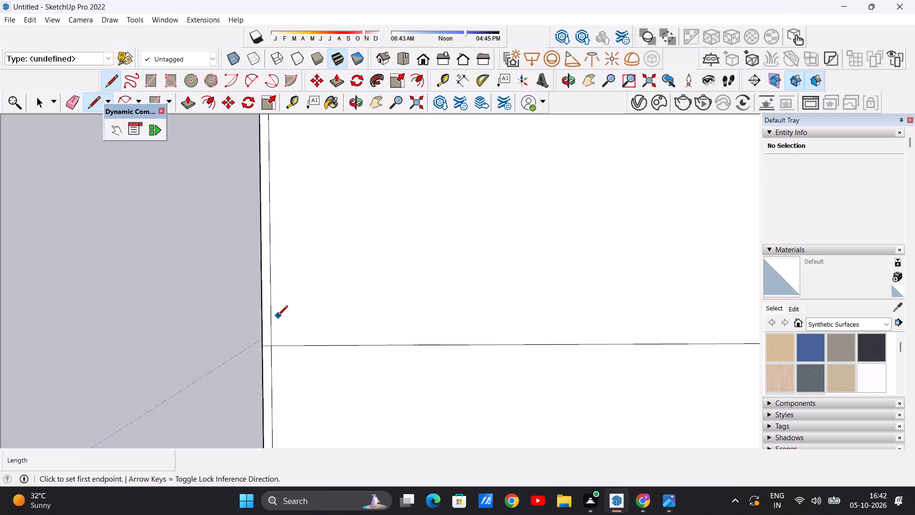
scroll(278, 316, "up", 4)
left_click(269, 337)
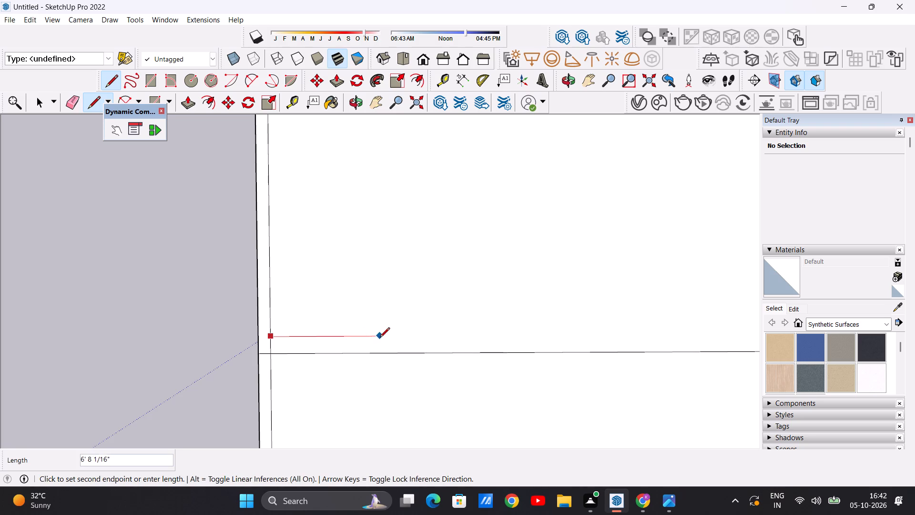
scroll(346, 340, "down", 9)
scroll(651, 343, "up", 2)
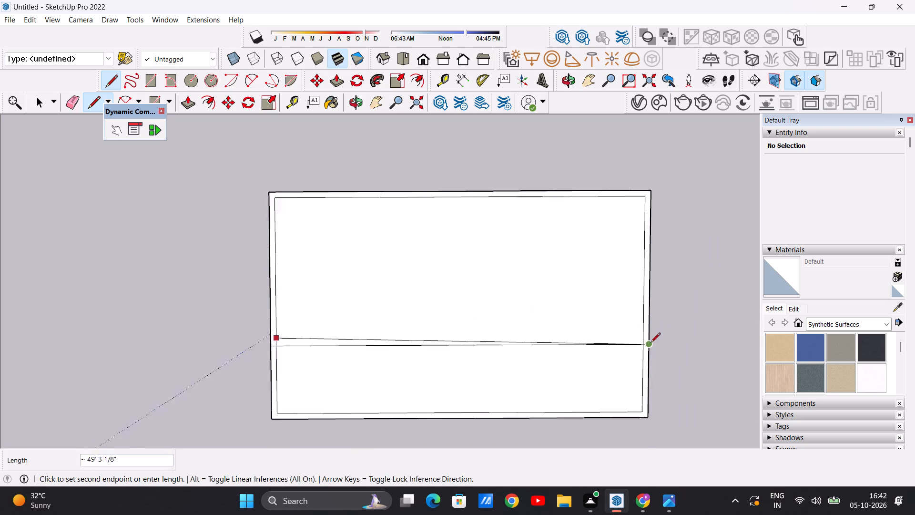
scroll(651, 343, "up", 7)
left_click(638, 331)
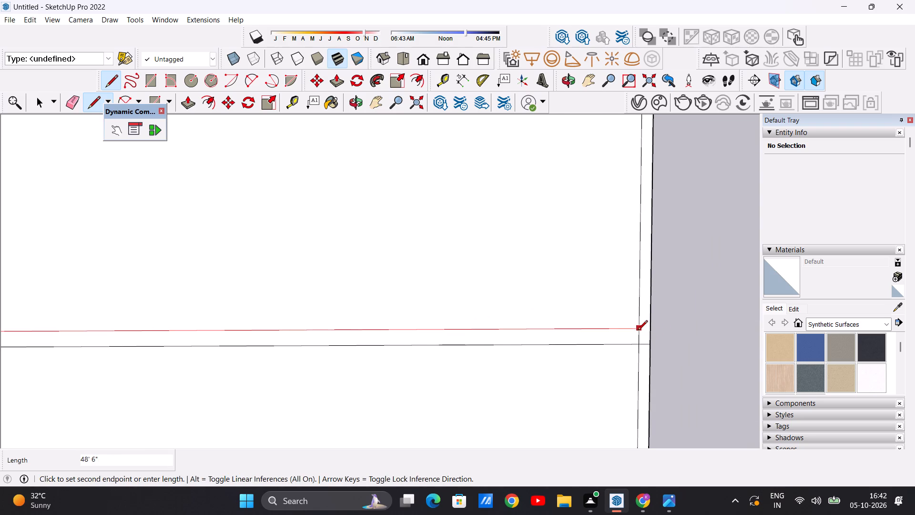
key("space")
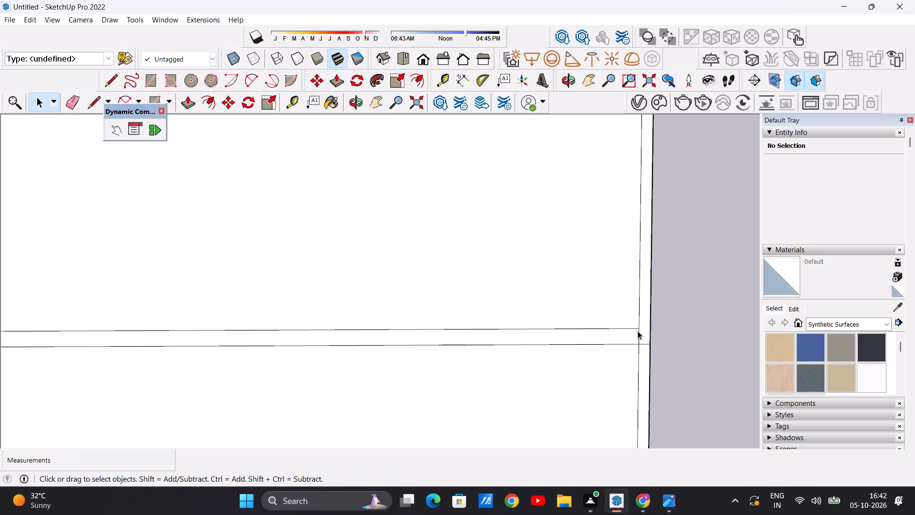
Examine the slab's top face and its two parallel dividing lines from above and from an oblique angle.
scroll(622, 338, "down", 3)
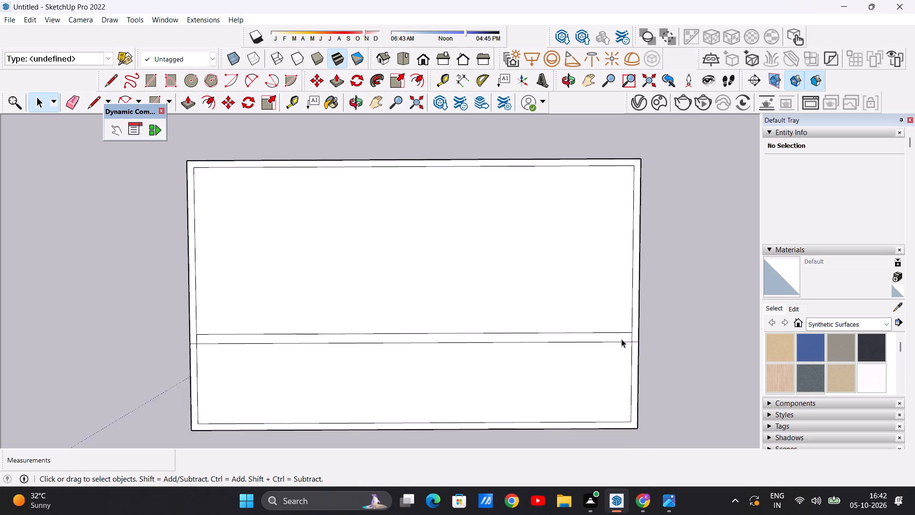
scroll(621, 339, "down", 10)
scroll(510, 344, "up", 6)
scroll(510, 344, "down", 4)
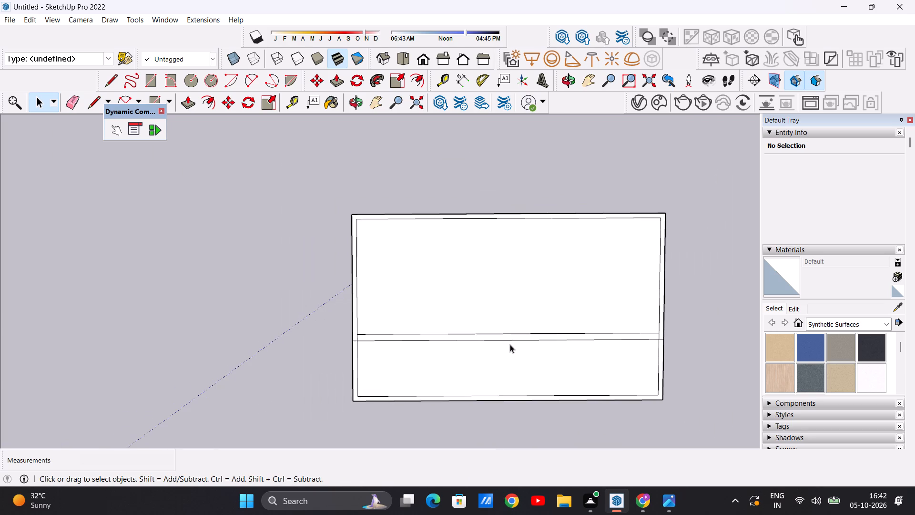
scroll(680, 318, "up", 5)
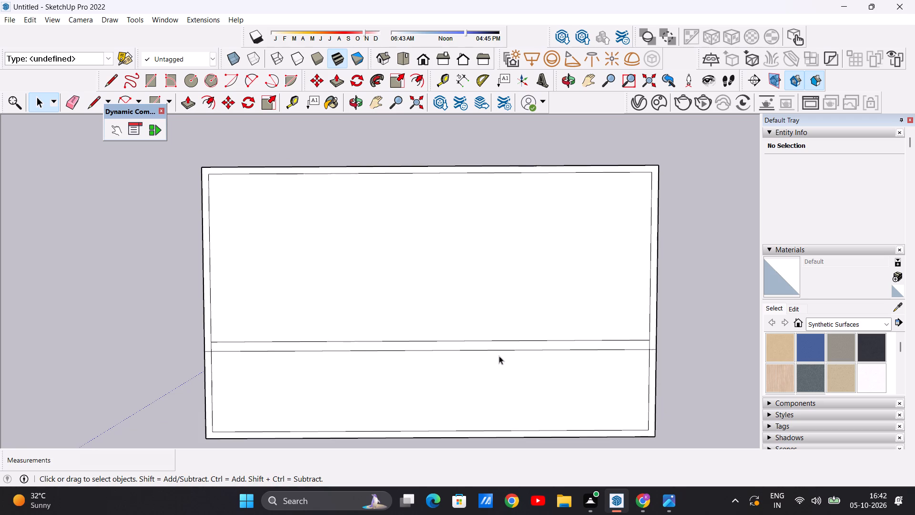
scroll(508, 337, "down", 9)
scroll(443, 336, "up", 5)
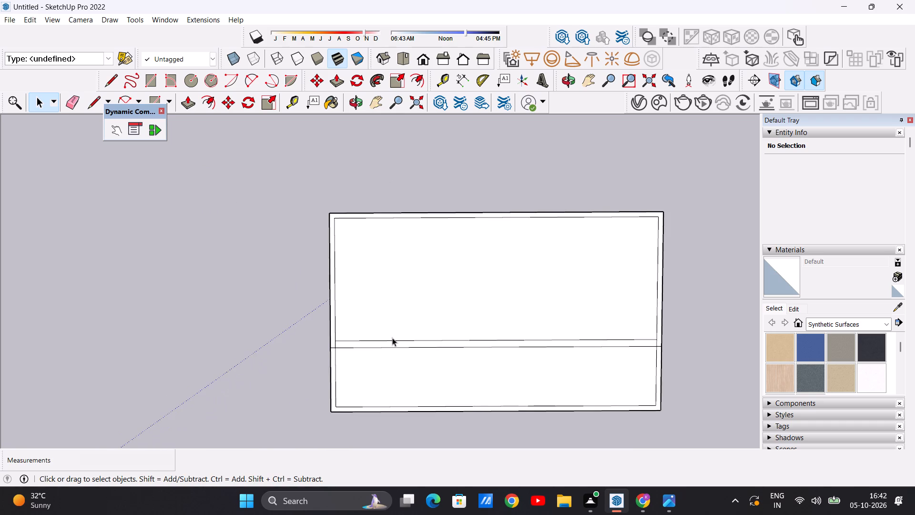
scroll(378, 339, "up", 1)
scroll(347, 344, "down", 3)
scroll(403, 342, "down", 2)
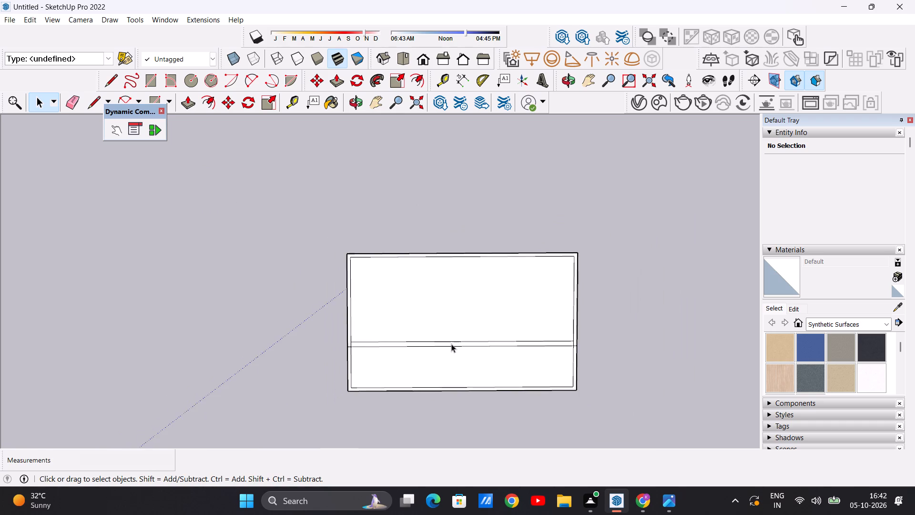
scroll(517, 343, "up", 5)
scroll(531, 316, "down", 4)
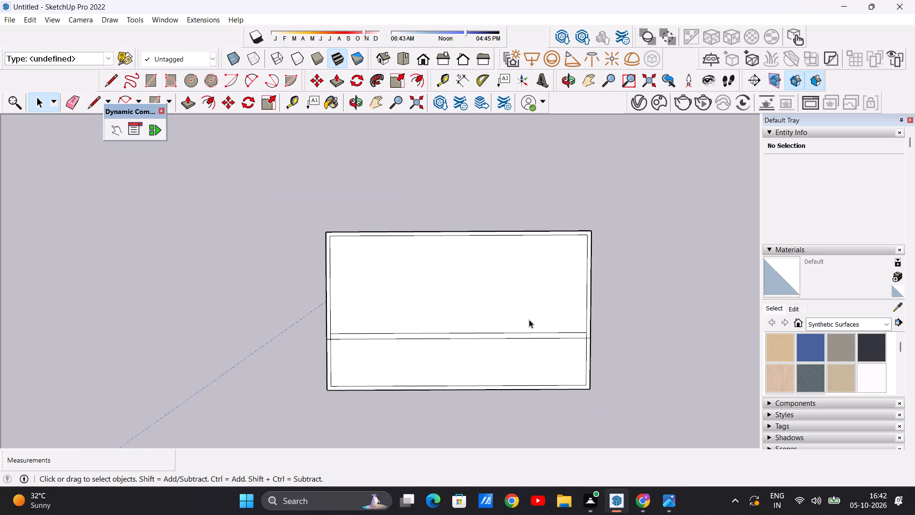
scroll(466, 310, "down", 4)
scroll(504, 325, "up", 2)
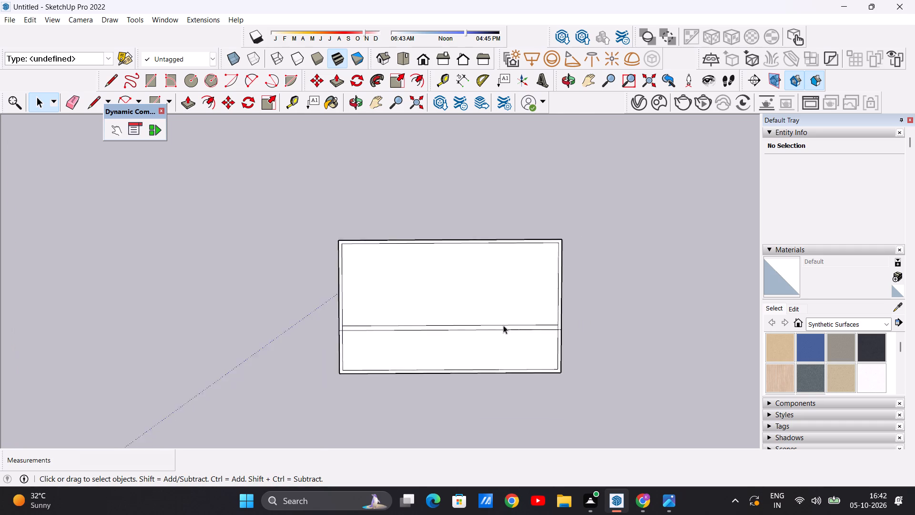
scroll(503, 325, "up", 1)
scroll(378, 242, "up", 4)
scroll(424, 231, "down", 6)
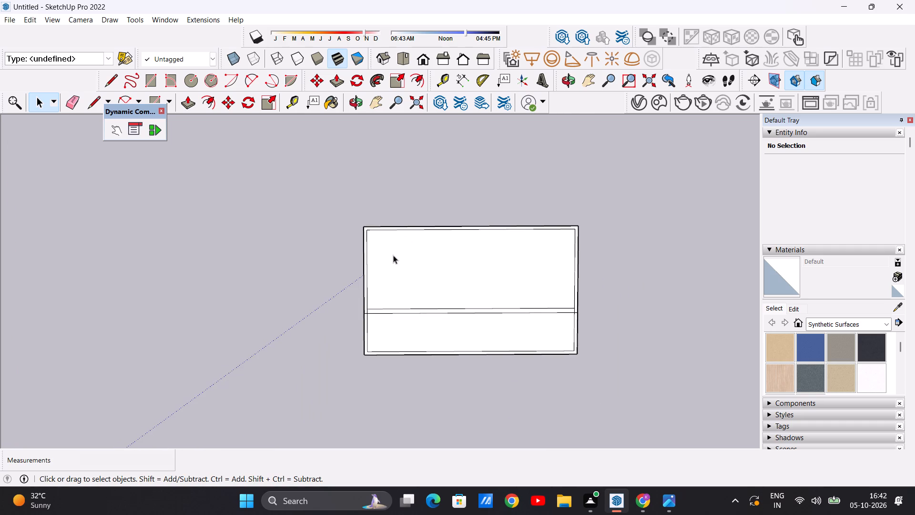
scroll(596, 316, "up", 3)
scroll(600, 403, "up", 1)
middle_click_drag(599, 404, 571, 236)
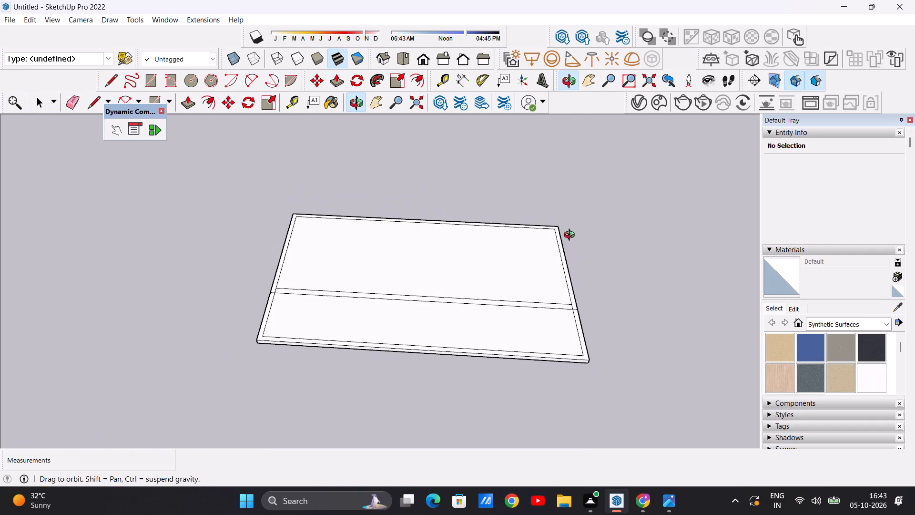
middle_click_drag(571, 236, 571, 236)
scroll(391, 341, "down", 5)
scroll(506, 226, "up", 6)
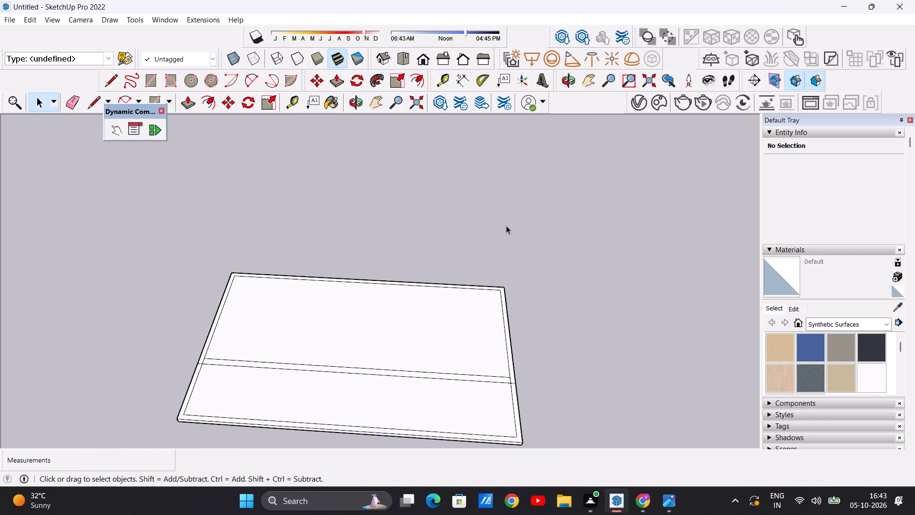
Draw a 9" line from the inset outline's near-left corner straight out to the slab's left short edge.
scroll(506, 226, "up", 2)
middle_click_drag(353, 292, 369, 320)
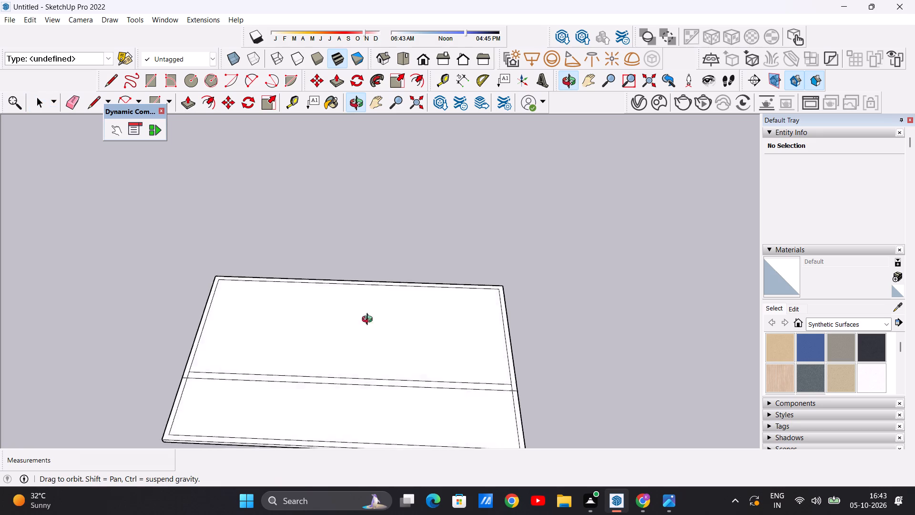
middle_click_drag(369, 320, 359, 374)
scroll(449, 317, "down", 6)
middle_click_drag(392, 360, 392, 386)
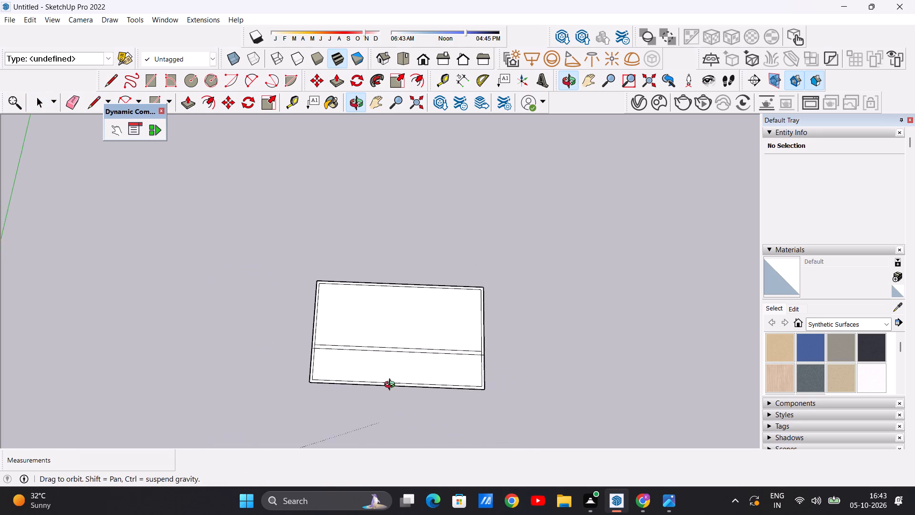
middle_click_drag(392, 386, 396, 398)
scroll(328, 361, "up", 9)
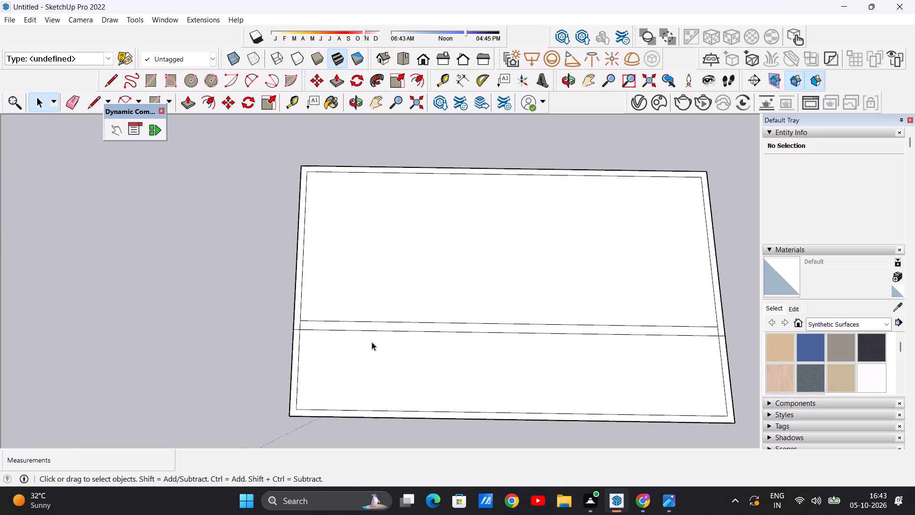
middle_click_drag(375, 342, 383, 370)
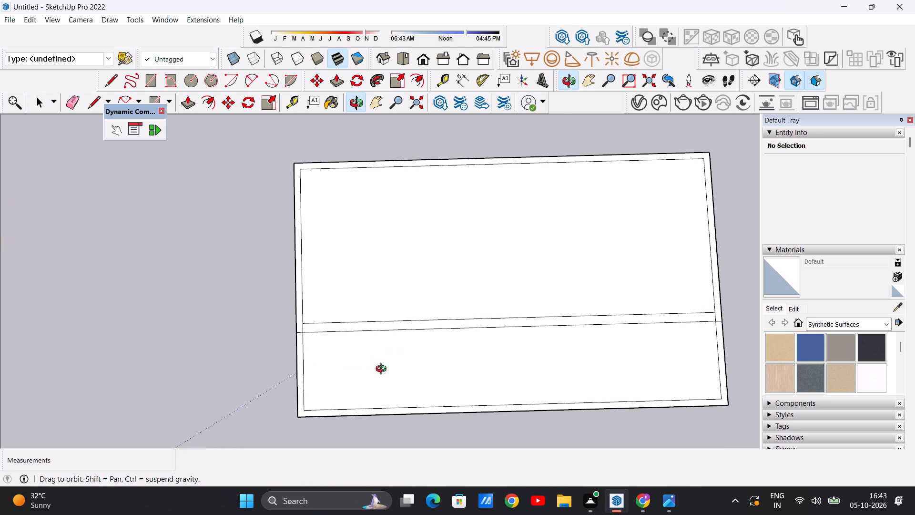
middle_click_drag(383, 370, 380, 376)
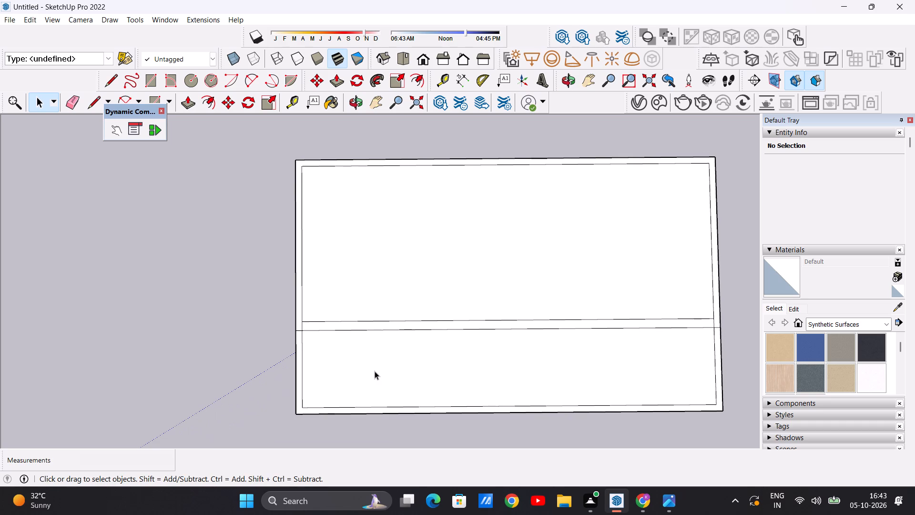
scroll(390, 400, "up", 2)
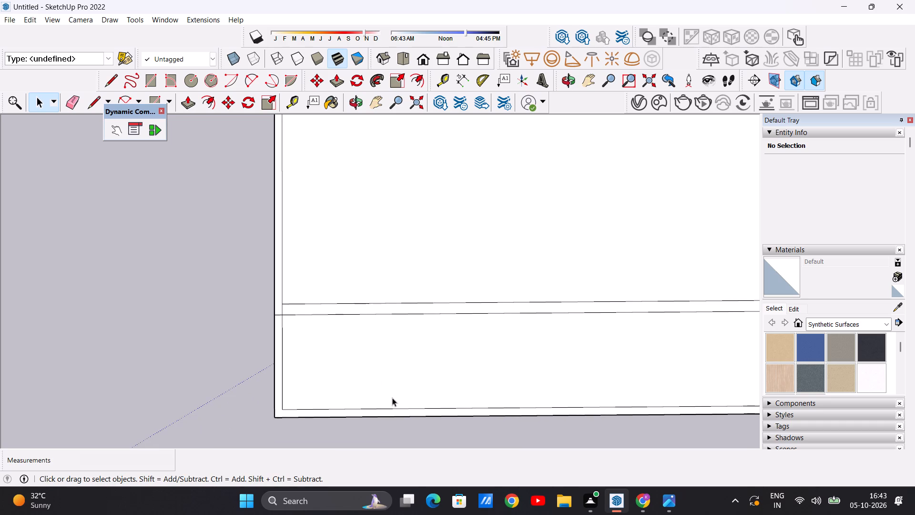
scroll(343, 398, "up", 3)
key("l")
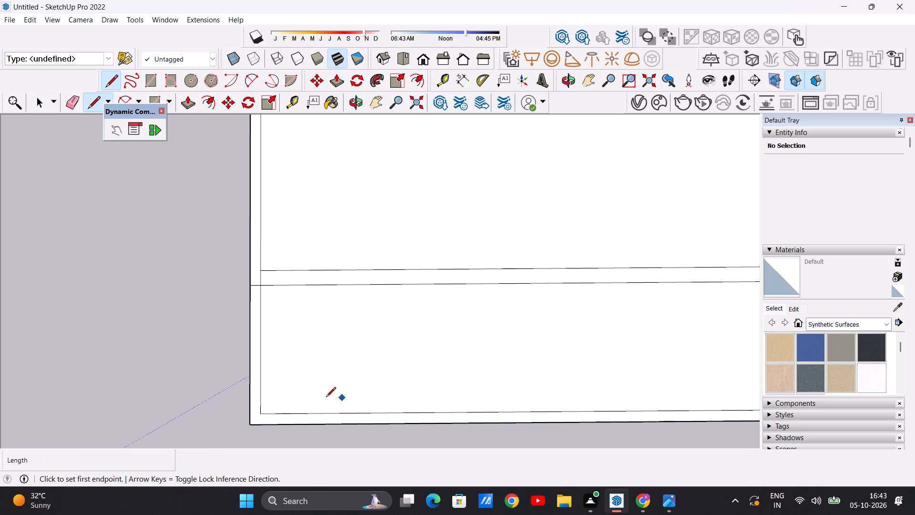
scroll(242, 413, "up", 11)
left_click(274, 423)
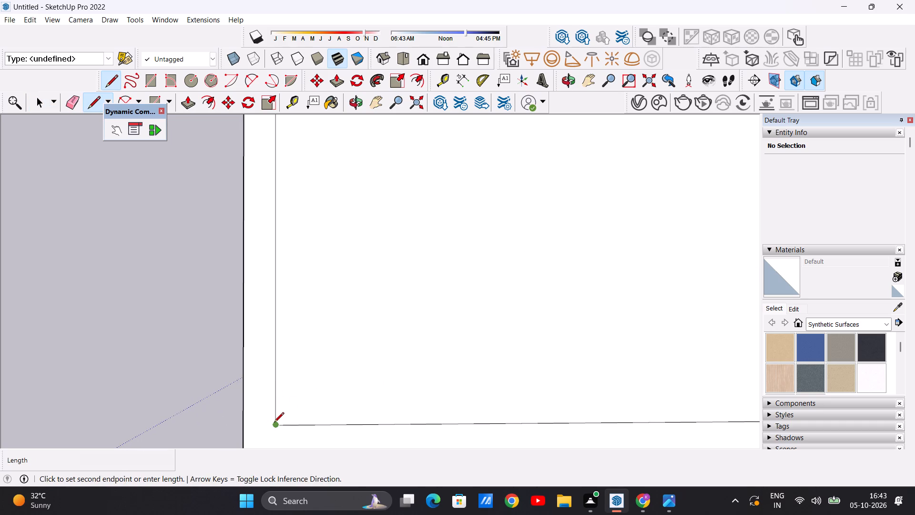
left_click(244, 422)
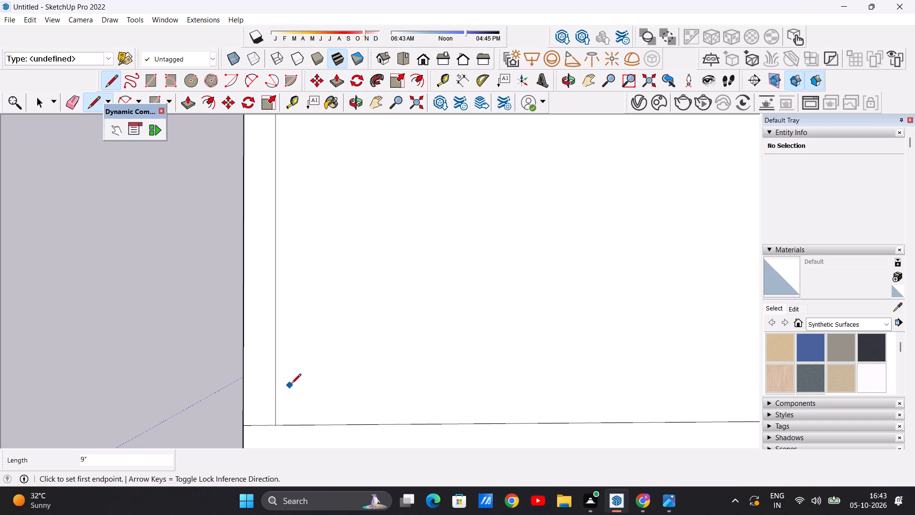
Draw a 9" line across the near wall strip just inside its left corner, closing off a small column outline.
scroll(295, 382, "down", 19)
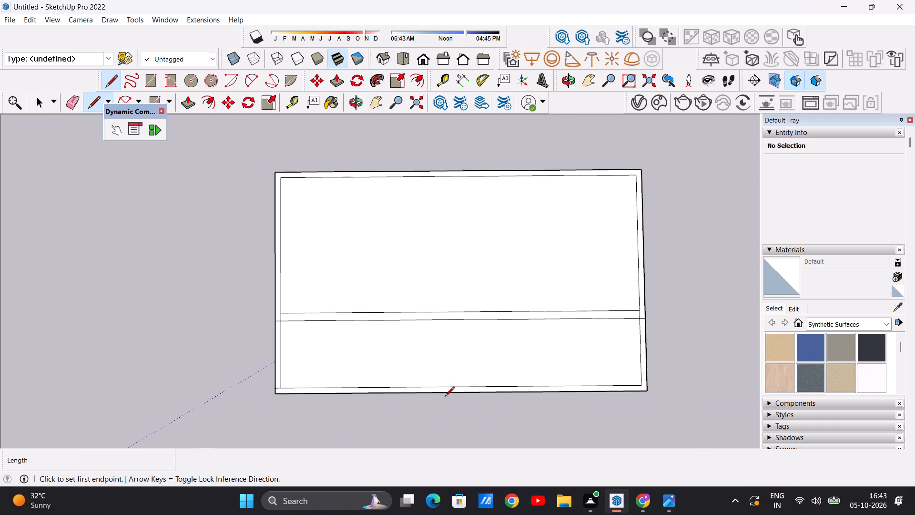
scroll(411, 381, "up", 1)
scroll(413, 381, "down", 1)
scroll(413, 381, "up", 7)
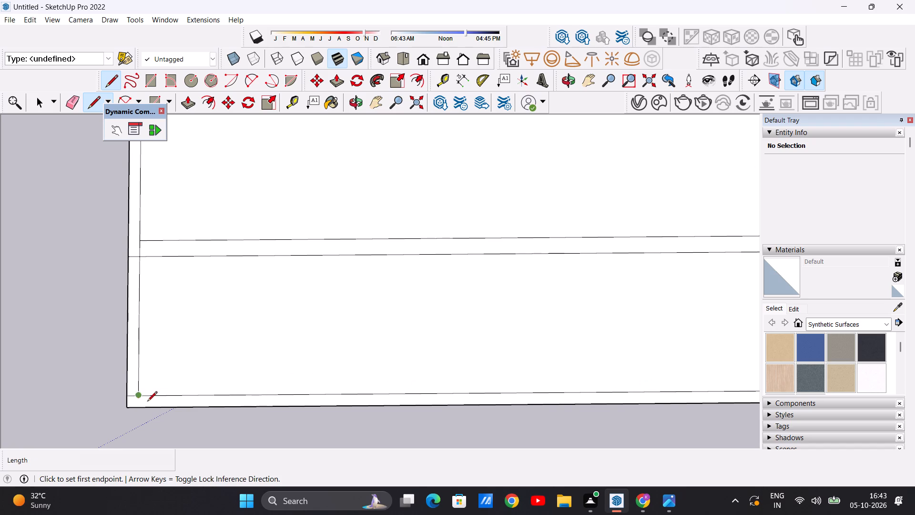
scroll(166, 402, "up", 7)
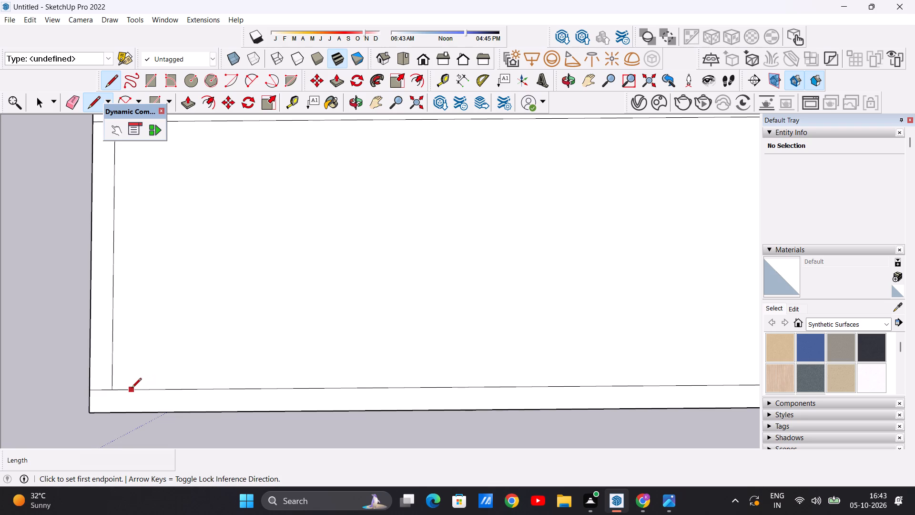
left_click(134, 391)
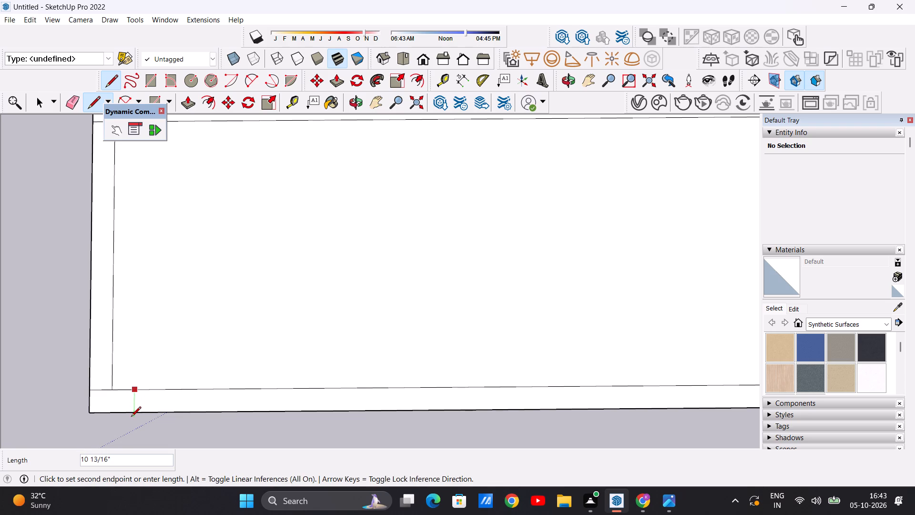
left_click(132, 414)
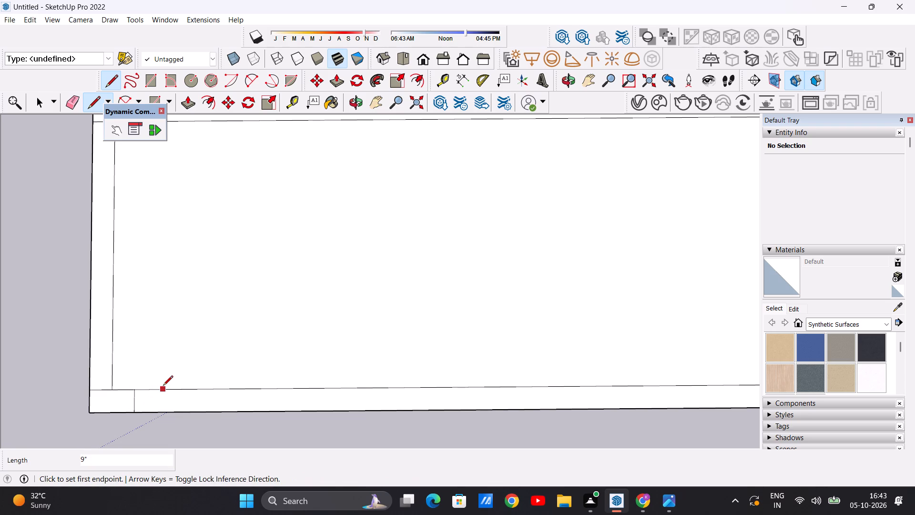
Draw two closely spaced parallel 9" lines across the near wall strip, slightly left of its middle, to outline a column.
scroll(219, 414, "down", 11)
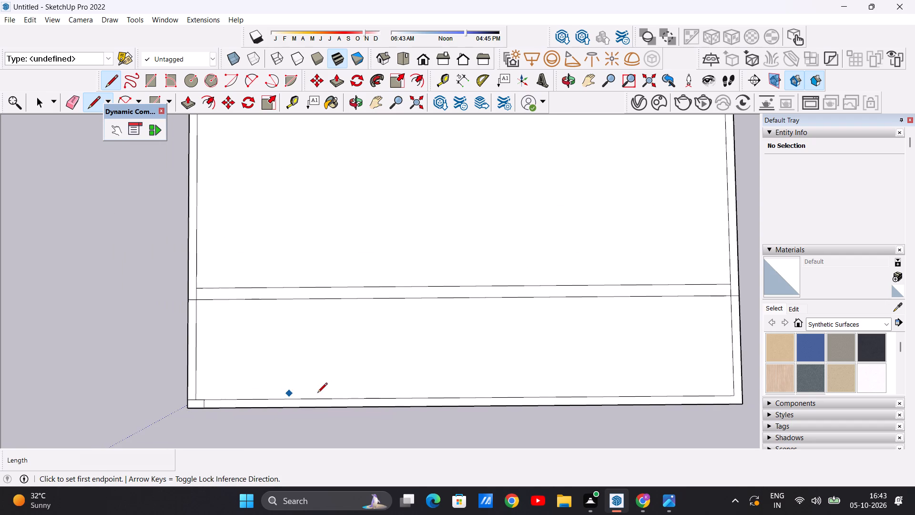
scroll(326, 395, "up", 4)
scroll(326, 395, "down", 8)
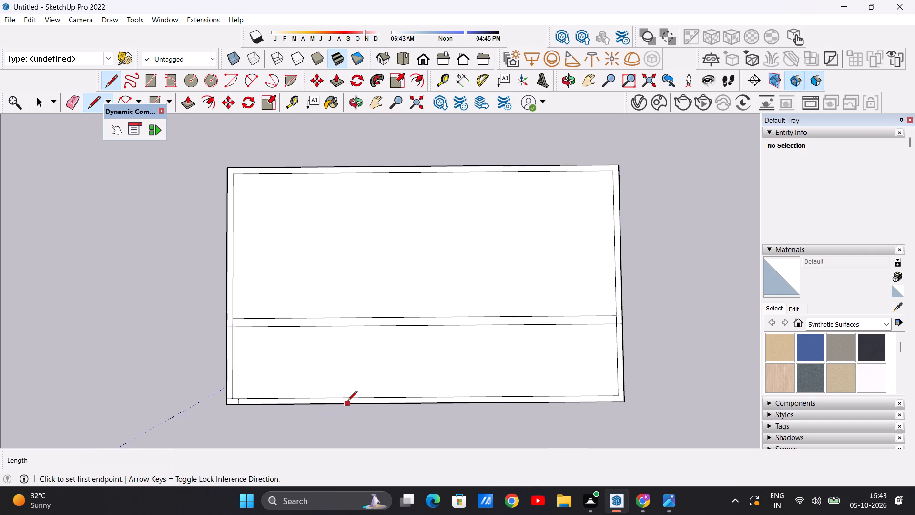
scroll(363, 404, "up", 1)
scroll(277, 406, "up", 5)
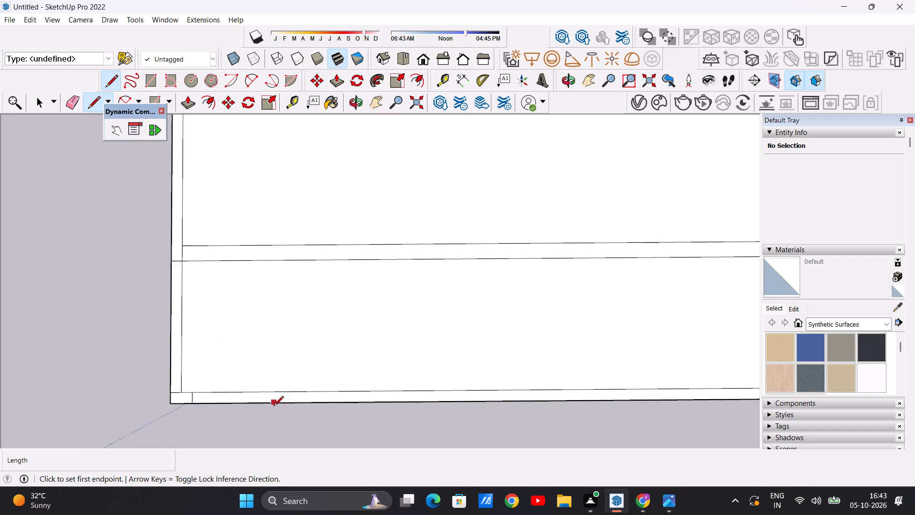
scroll(274, 407, "up", 2)
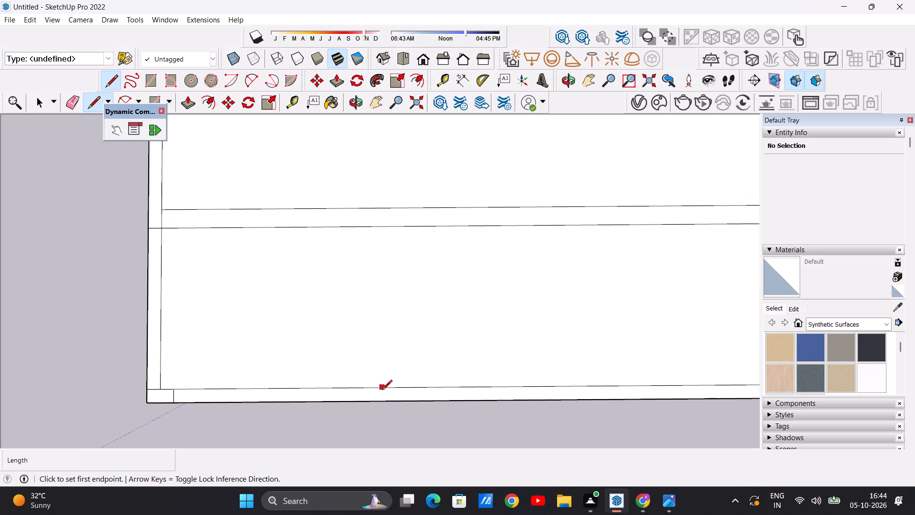
scroll(382, 391, "down", 7)
scroll(403, 389, "up", 4)
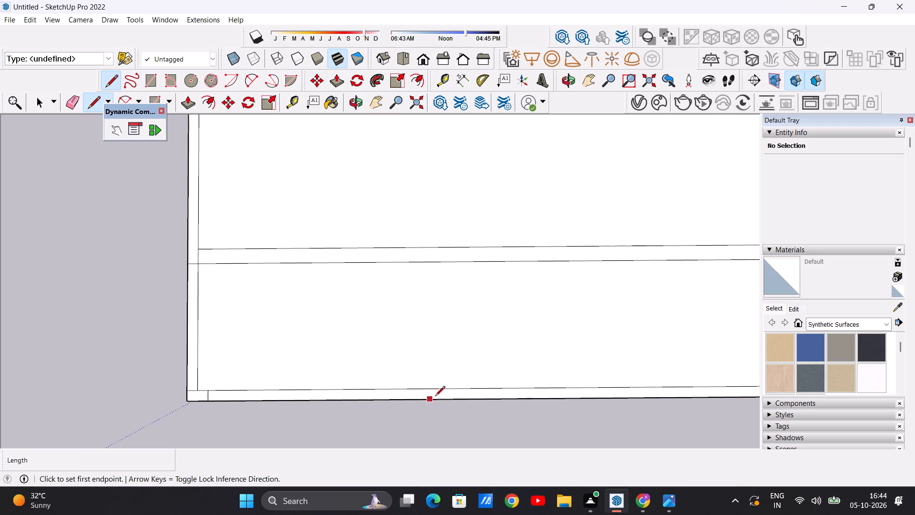
left_click(474, 400)
left_click(473, 387)
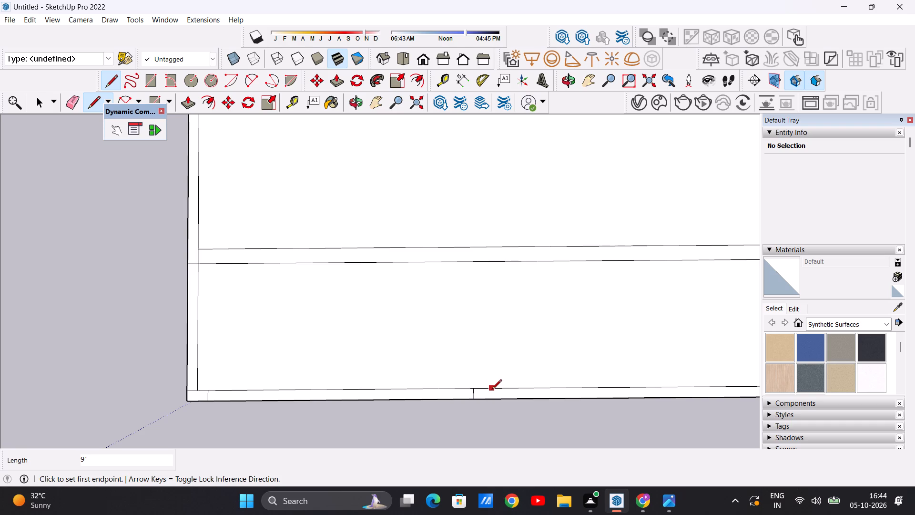
left_click(495, 388)
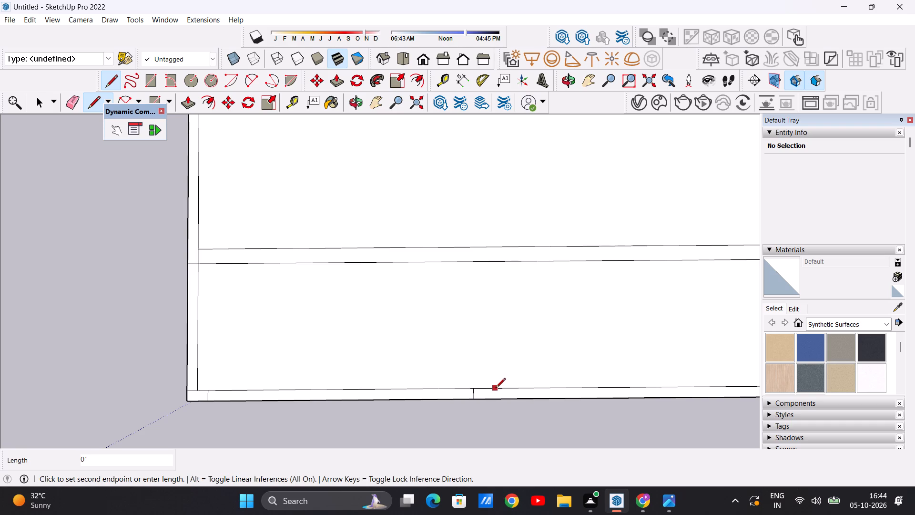
left_click(495, 399)
Draw a 9" line from the inset outline's near-right corner straight out to the slab's right short edge.
scroll(439, 422, "down", 11)
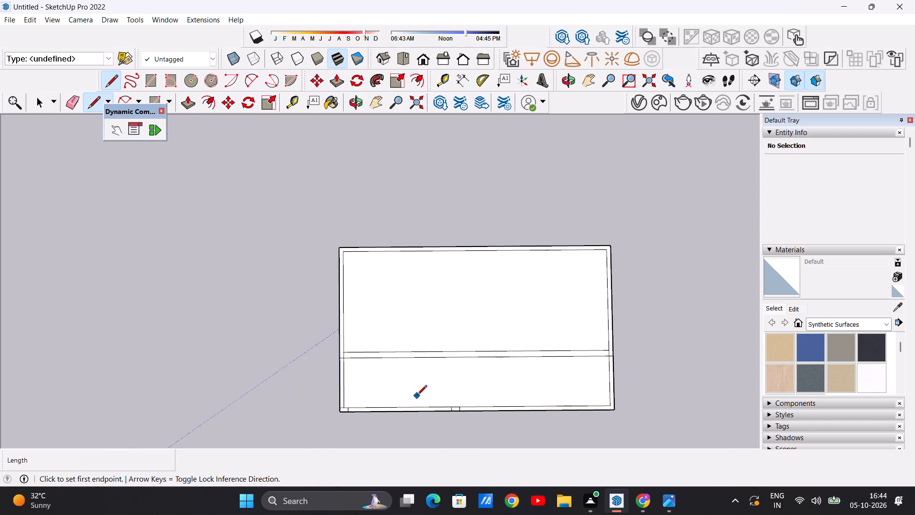
scroll(417, 396, "down", 4)
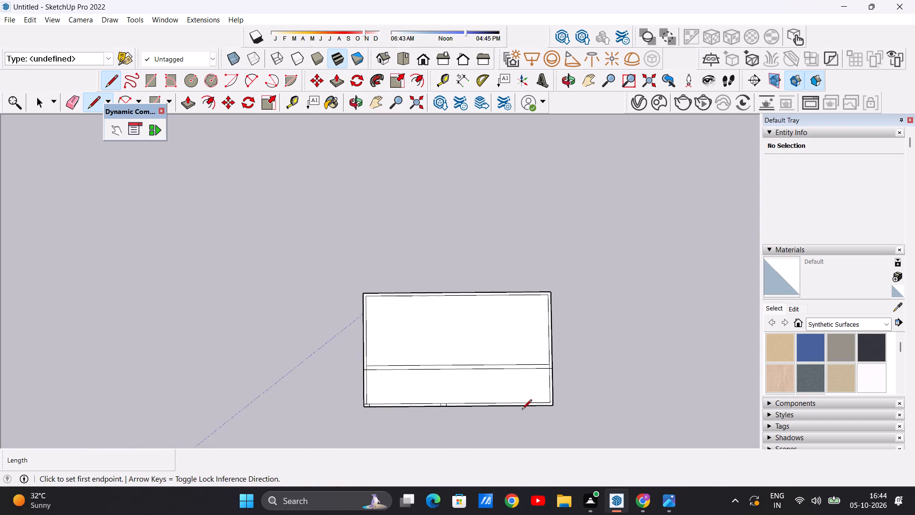
scroll(524, 420, "up", 5)
key("space")
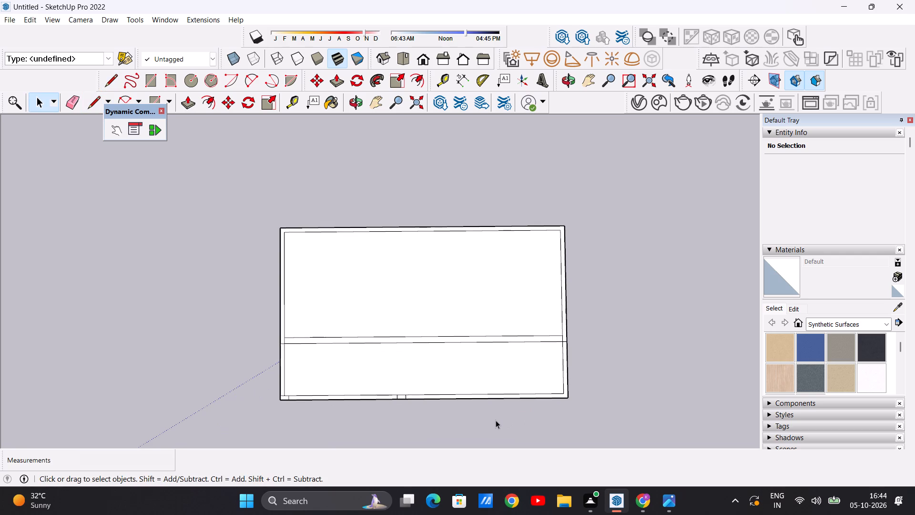
scroll(500, 418, "down", 2)
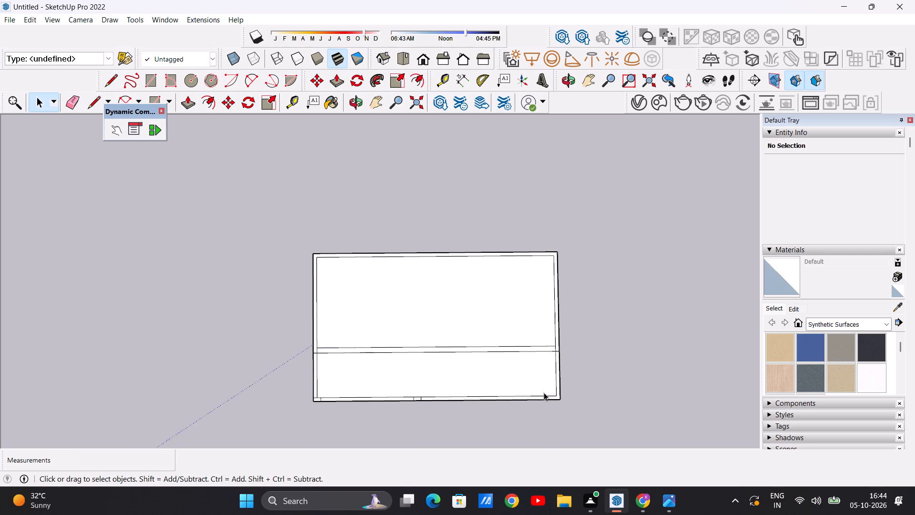
scroll(544, 392, "up", 19)
key("l")
scroll(582, 411, "up", 3)
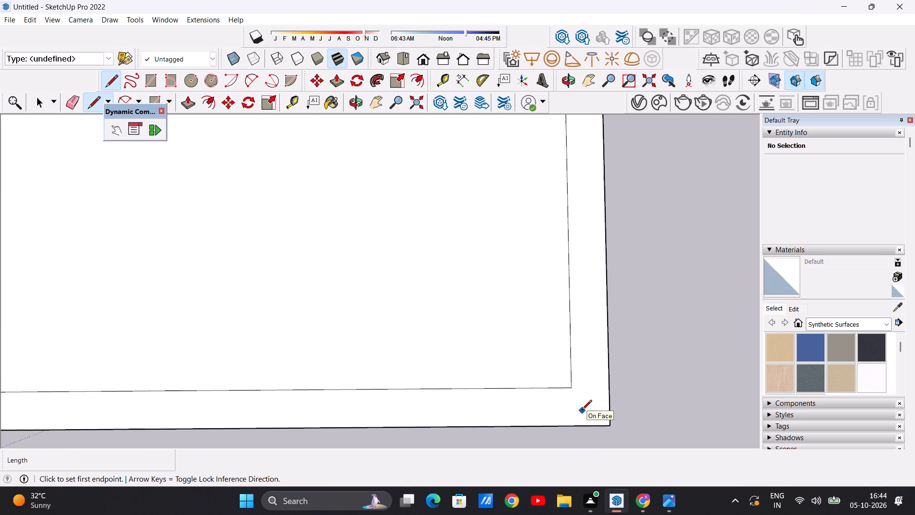
scroll(582, 411, "up", 8)
left_click(570, 375)
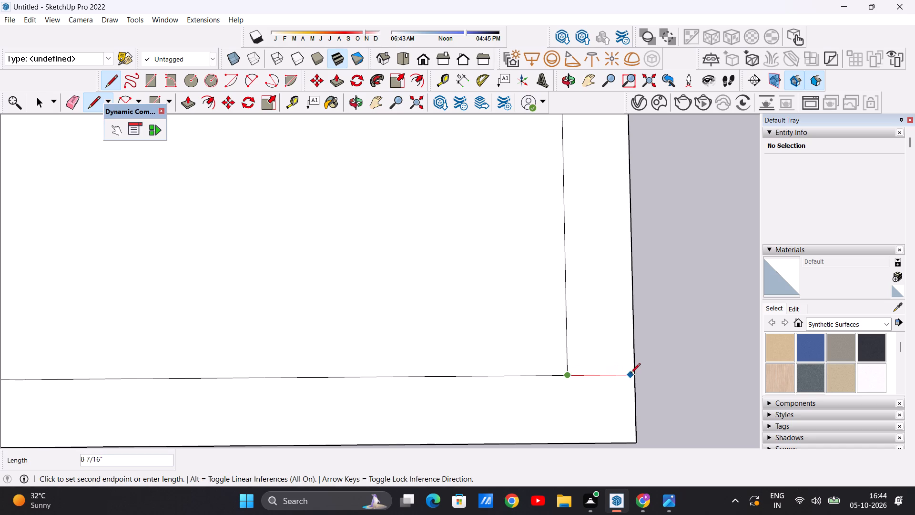
left_click(634, 374)
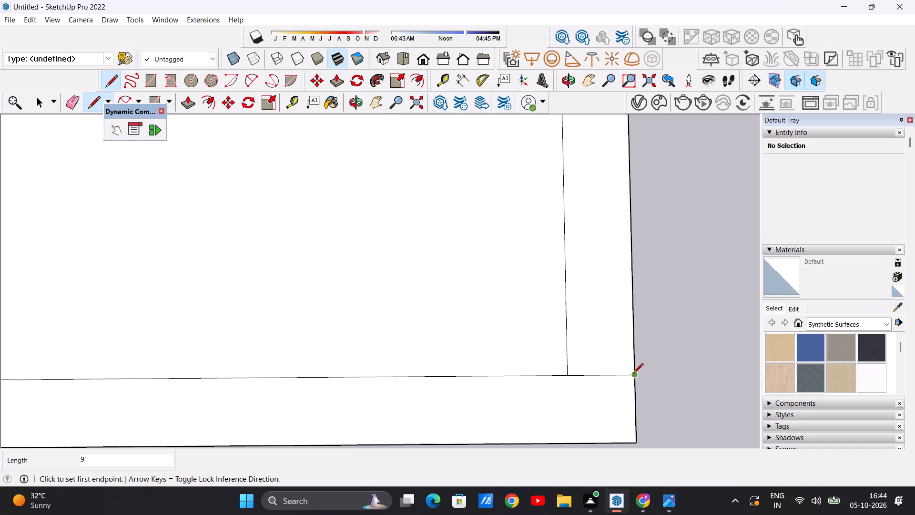
Draw a line across the near wall strip just inside its right corner, closing off a small column outline.
scroll(533, 383, "down", 5)
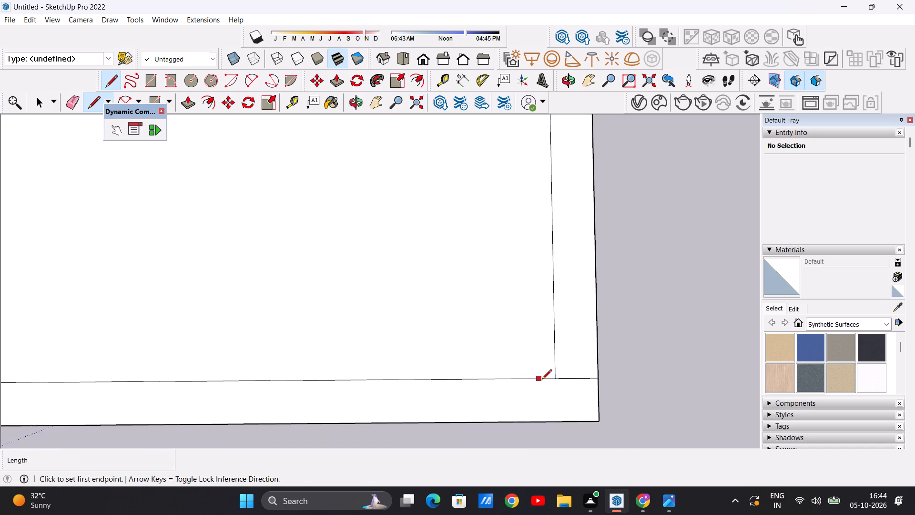
scroll(542, 380, "down", 5)
scroll(505, 381, "up", 6)
left_click(543, 377)
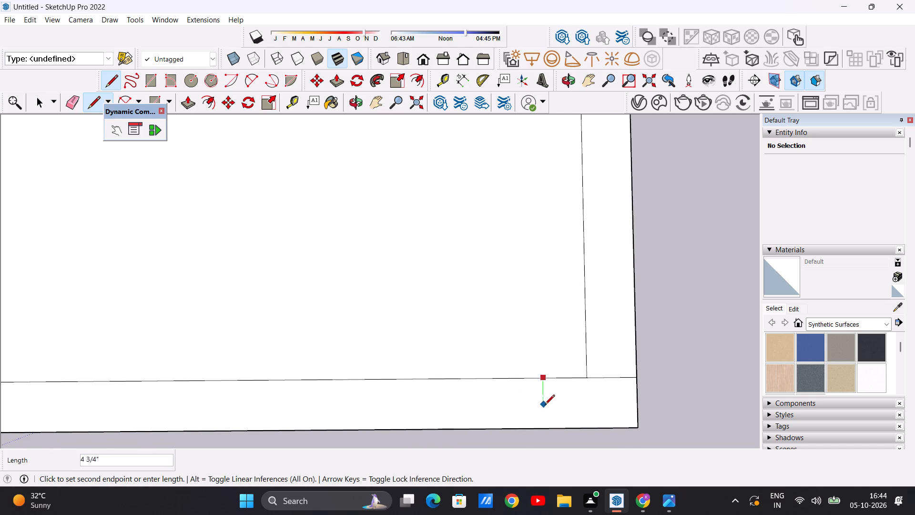
left_click(545, 428)
key("space")
Examine the corner and intermediate column outlines along the slab's near wall strip.
scroll(544, 429, "down", 11)
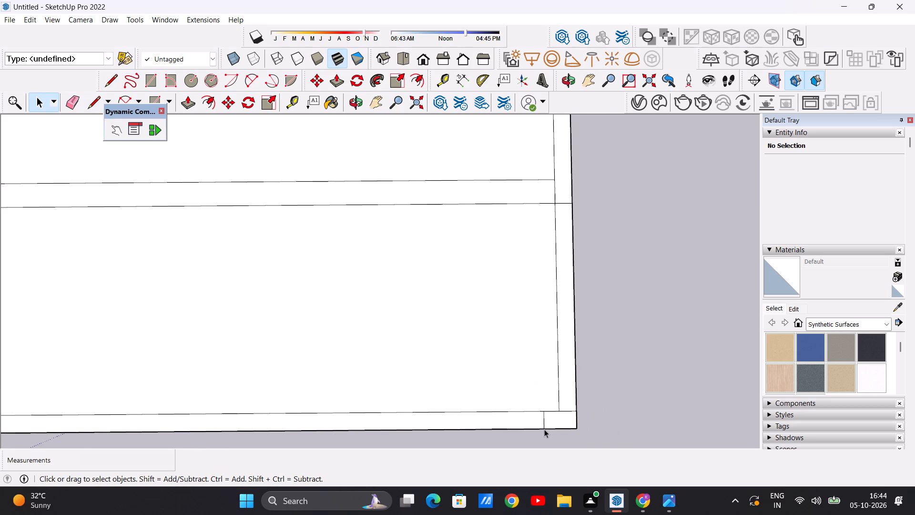
scroll(544, 429, "down", 5)
scroll(558, 434, "down", 18)
scroll(570, 412, "up", 7)
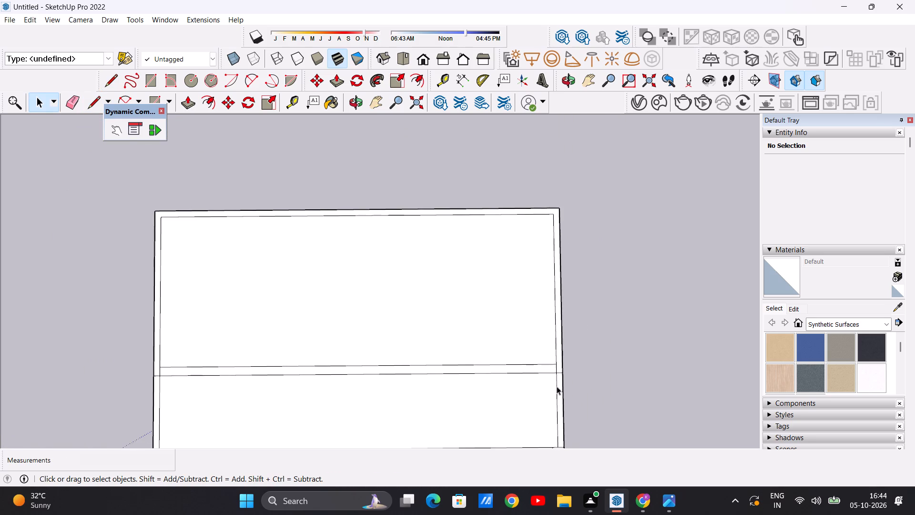
scroll(550, 382, "up", 3)
scroll(555, 388, "down", 10)
scroll(581, 428, "up", 13)
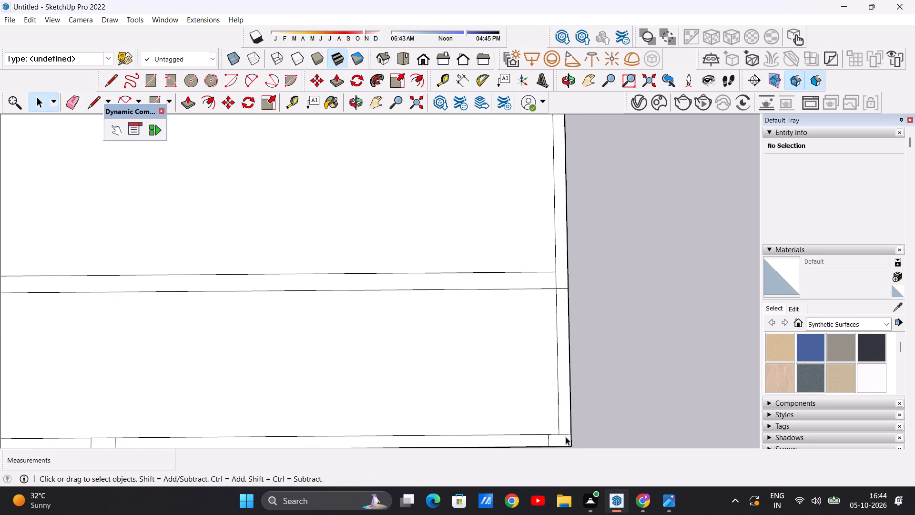
scroll(575, 413, "down", 5)
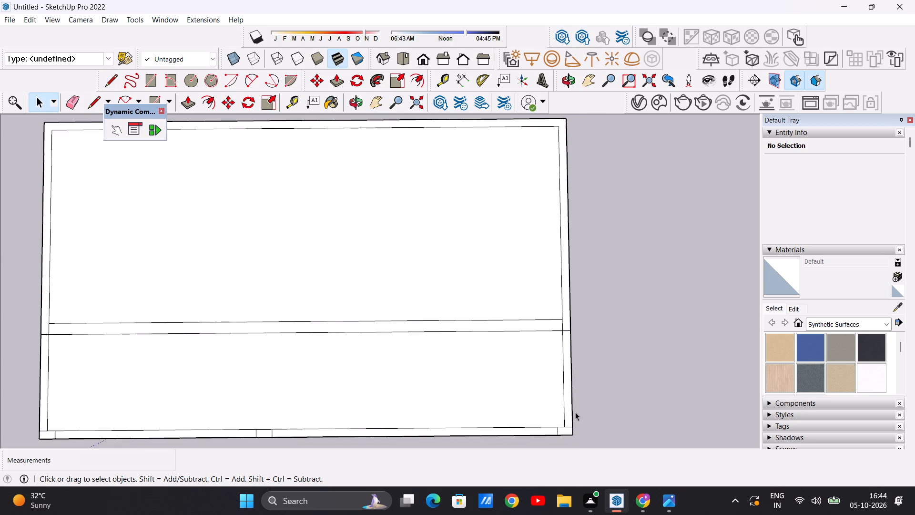
scroll(575, 412, "down", 9)
scroll(549, 436, "up", 5)
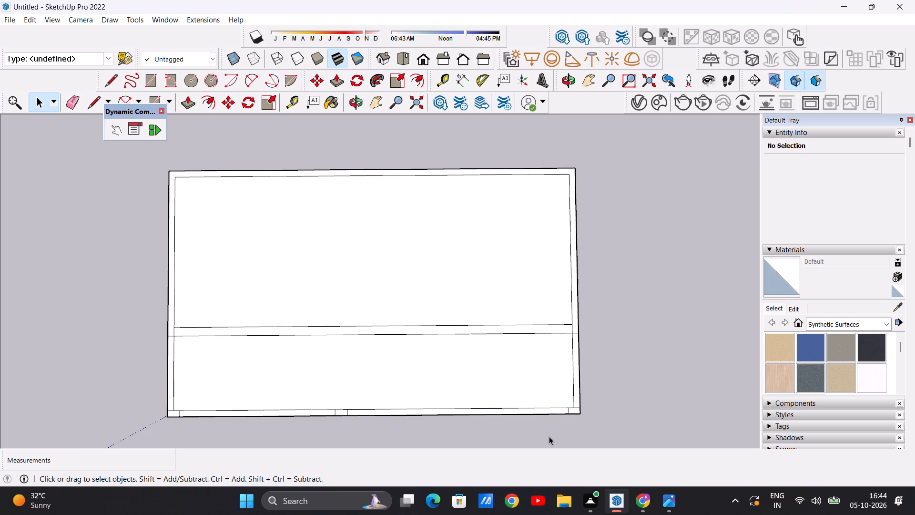
Examine the slab's wall strips, cross wall and front column outlines from several angles.
scroll(550, 435, "down", 11)
middle_click_drag(500, 436, 500, 311)
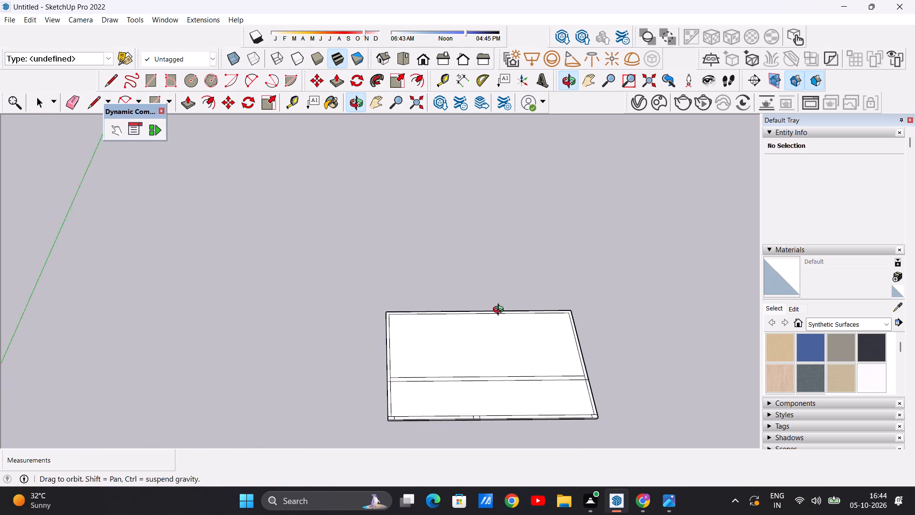
middle_click_drag(500, 311, 499, 302)
middle_click_drag(472, 422, 471, 328)
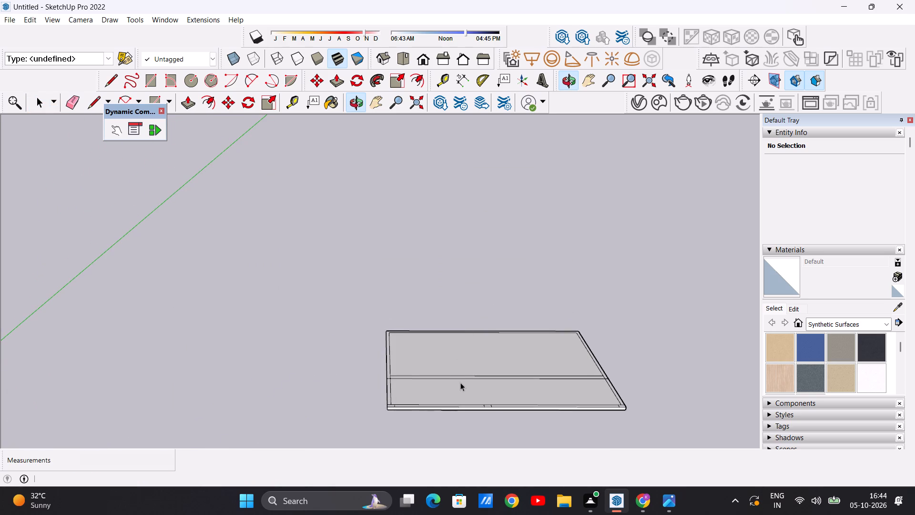
scroll(440, 380, "down", 5)
middle_click_drag(459, 412, 437, 508)
middle_click_drag(436, 393, 455, 435)
scroll(478, 354, "up", 8)
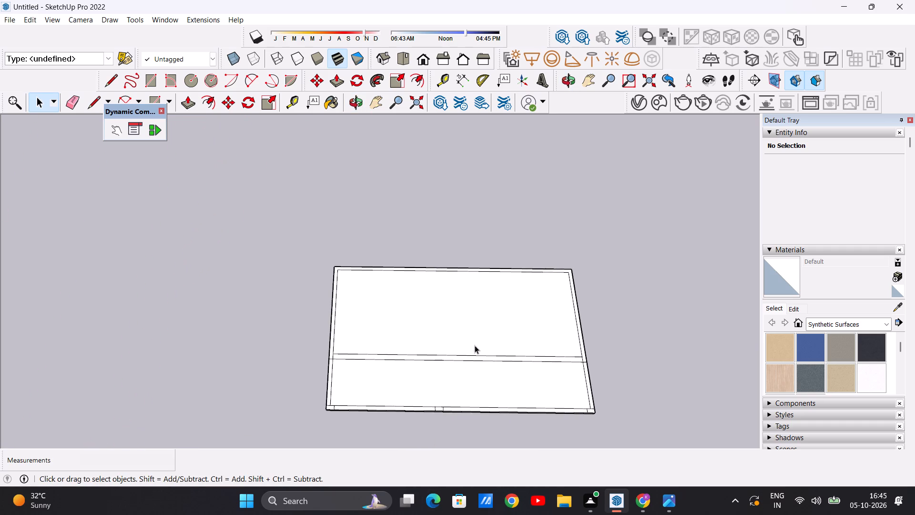
scroll(409, 358, "up", 5)
middle_click_drag(414, 362, 417, 418)
scroll(441, 384, "down", 5)
middle_click_drag(434, 388, 430, 415)
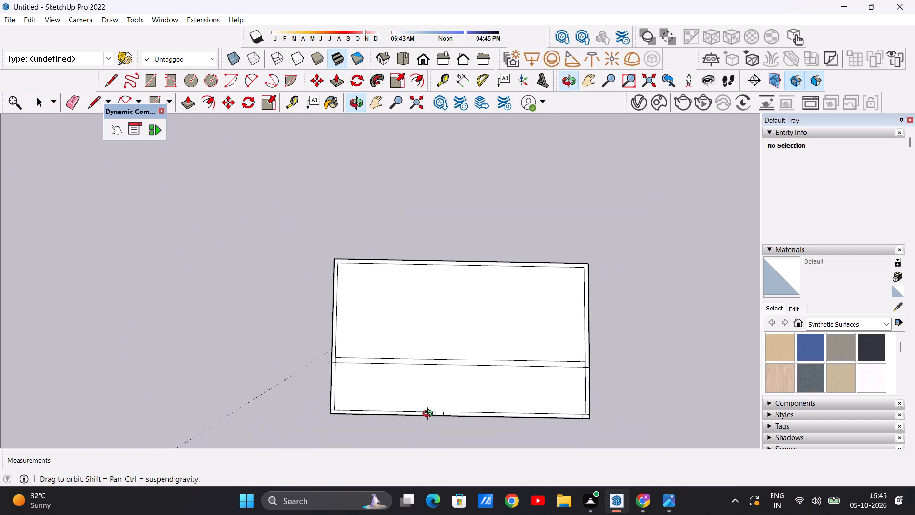
middle_click_drag(430, 415, 434, 445)
middle_click_drag(498, 390, 501, 357)
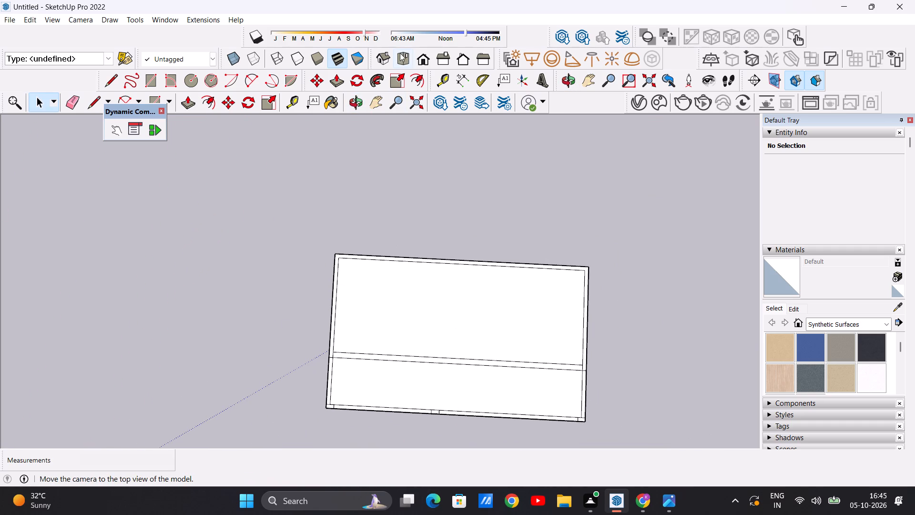
In top view, draw a line about 1' 9" inward from the intermediate column's inner-right corner, continuing about 21' 1" to the left wall's inner line.
left_click(403, 53)
scroll(386, 325, "down", 4)
scroll(335, 333, "up", 10)
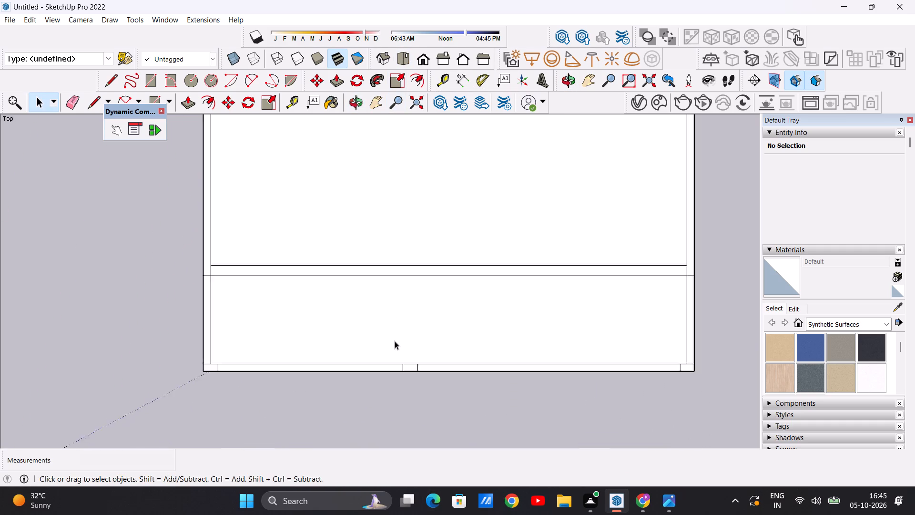
scroll(395, 341, "up", 4)
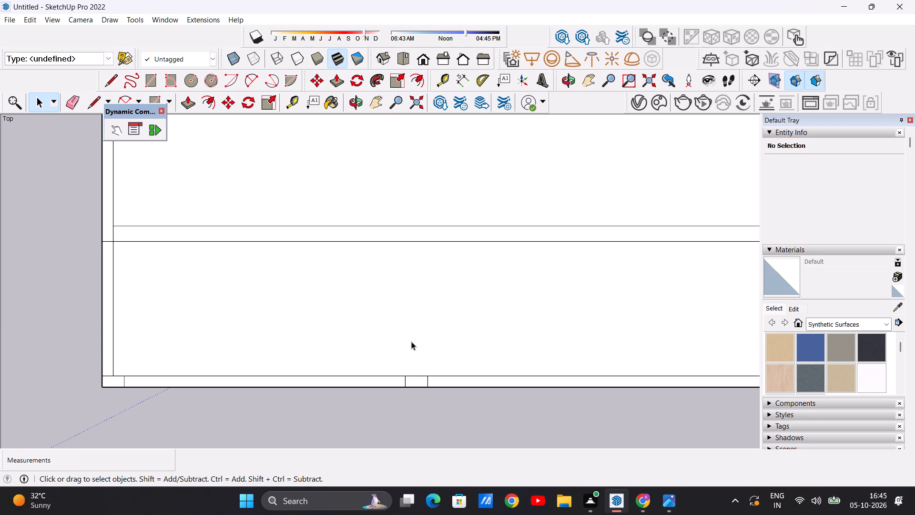
key("l")
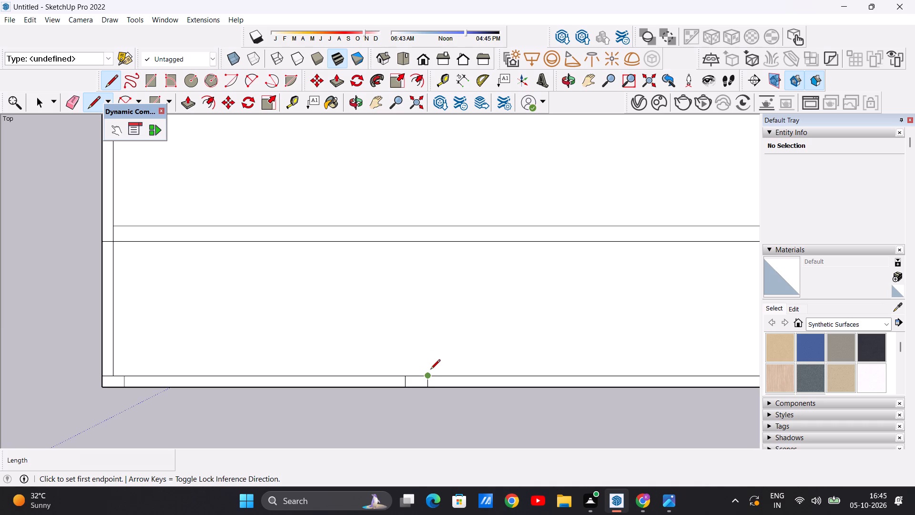
left_click(429, 371)
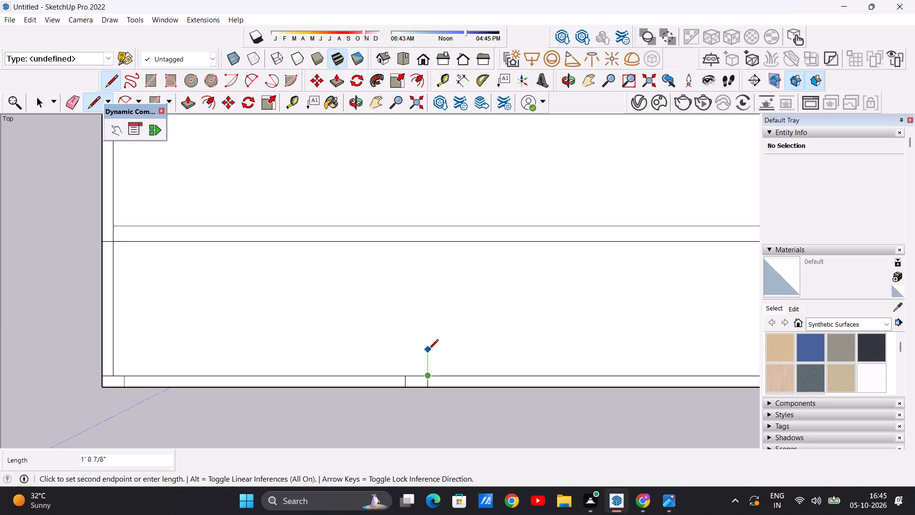
left_click(428, 350)
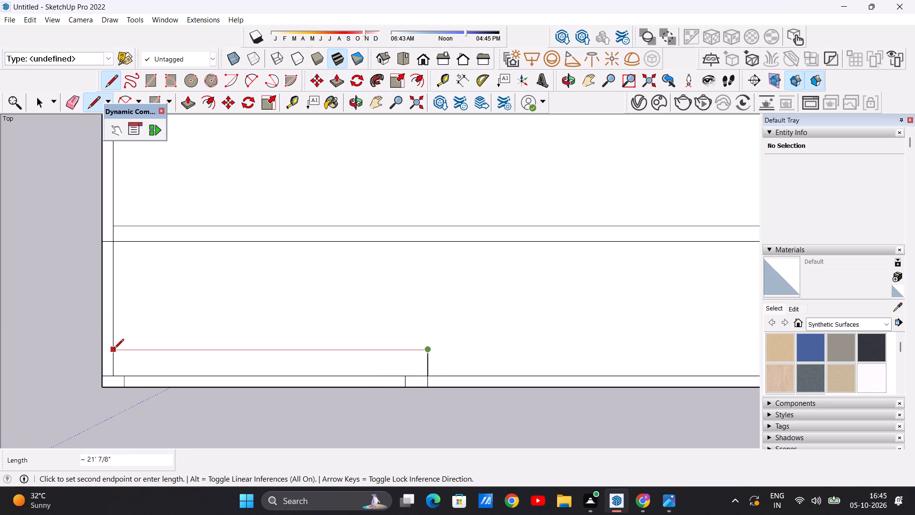
left_click(114, 350)
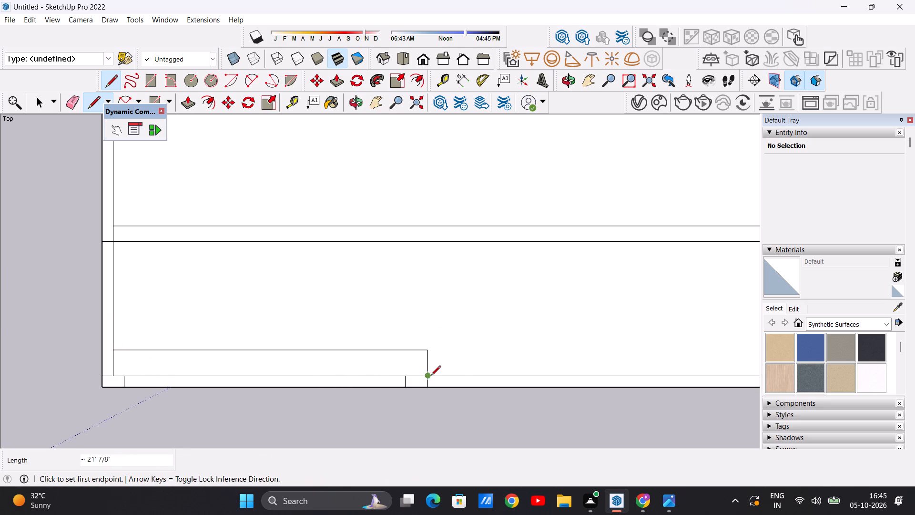
Draw a parallel line about 21' 1" long from the short line's midpoint back to the left wall's inner line.
left_click(428, 363)
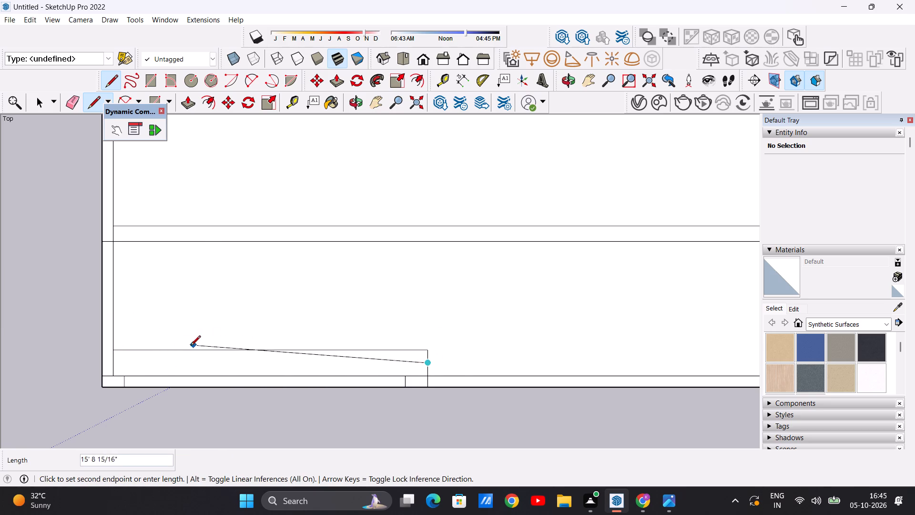
left_click(116, 361)
key("space")
Erase the short line segment joining the new narrow strip to the intermediate column's corner.
scroll(458, 369, "down", 4)
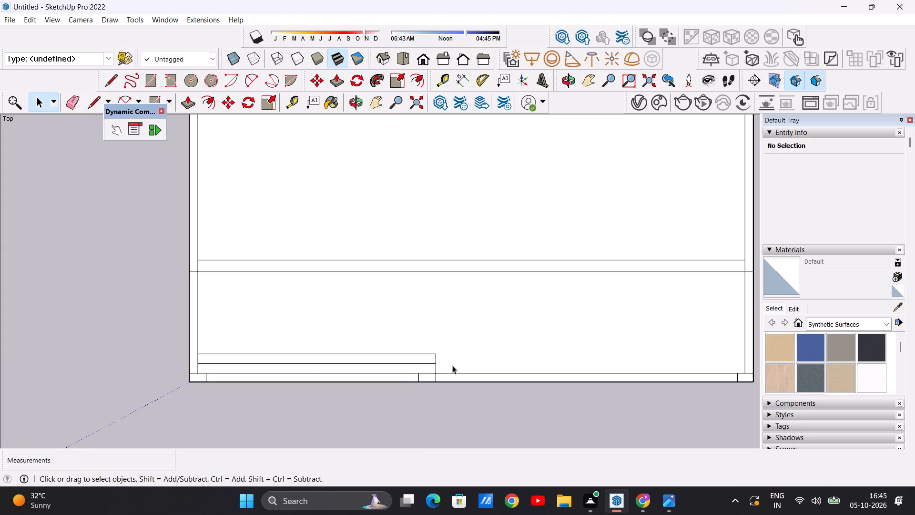
scroll(439, 370, "up", 7)
key("e")
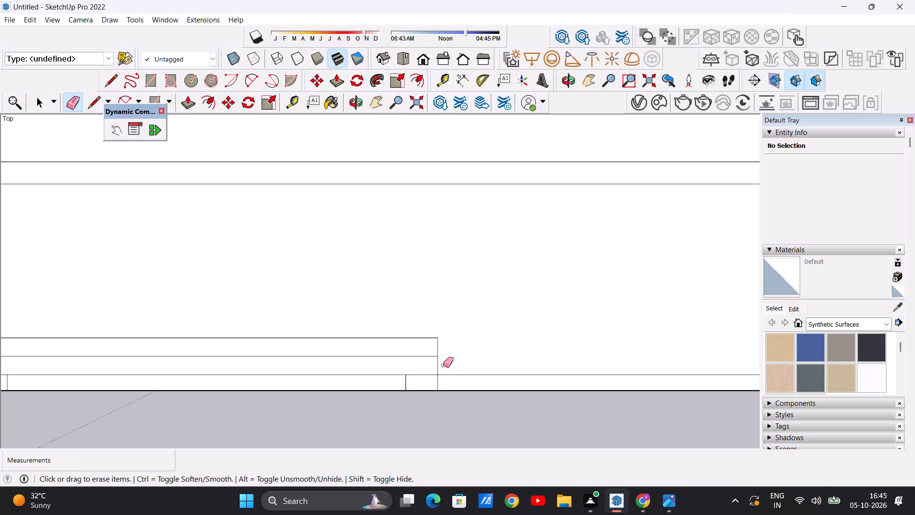
scroll(443, 365, "up", 1)
scroll(450, 358, "down", 4)
scroll(438, 360, "up", 6)
left_click_drag(435, 363, 458, 363)
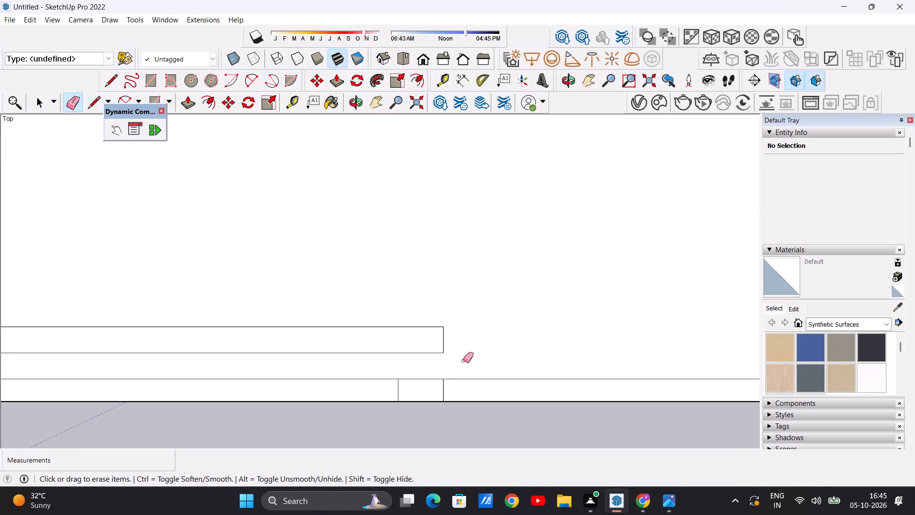
scroll(463, 360, "down", 12)
scroll(493, 350, "up", 1)
scroll(484, 350, "down", 2)
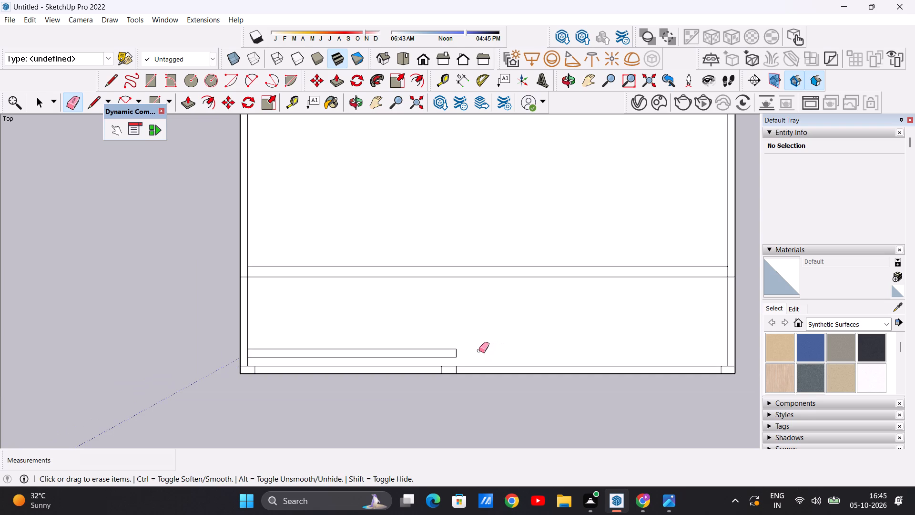
key("space")
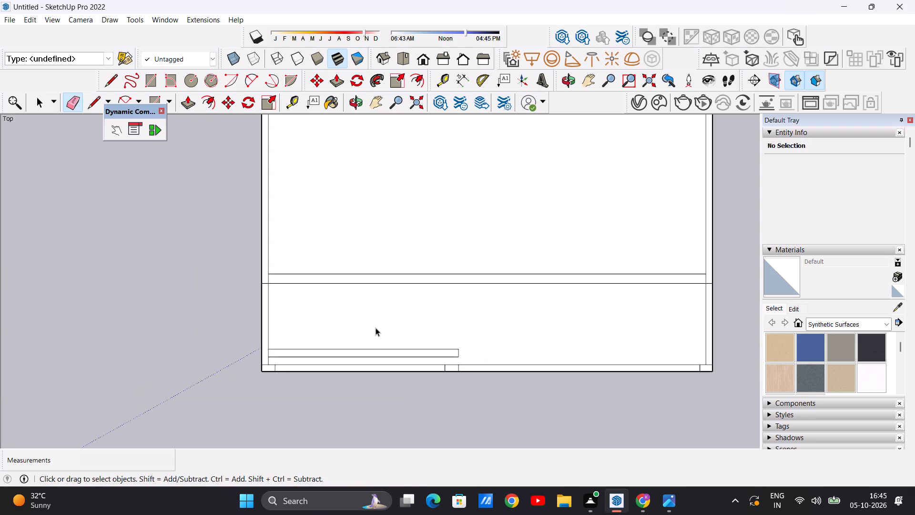
Examine the overall plan, including the new narrow strip, the cross wall and the front column outlines.
scroll(374, 327, "down", 11)
scroll(321, 318, "up", 7)
scroll(399, 339, "up", 3)
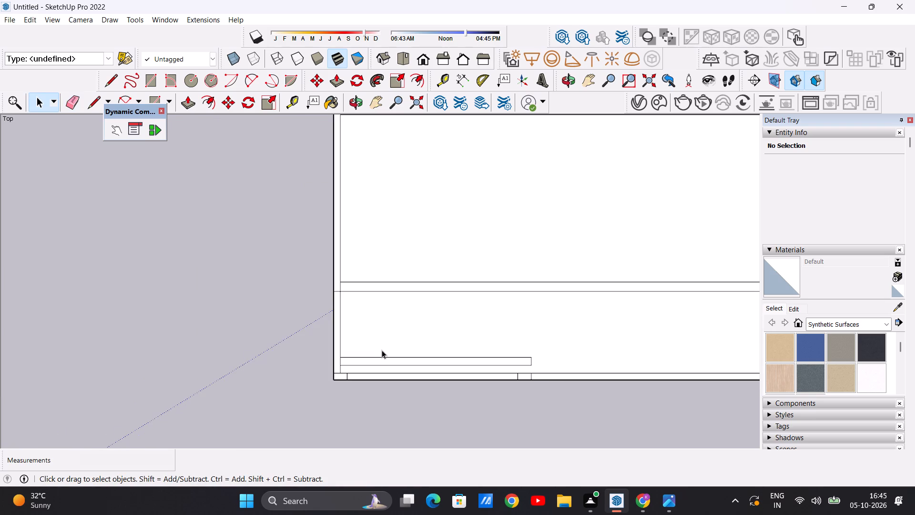
scroll(381, 350, "up", 2)
scroll(342, 342, "down", 14)
scroll(345, 304, "up", 7)
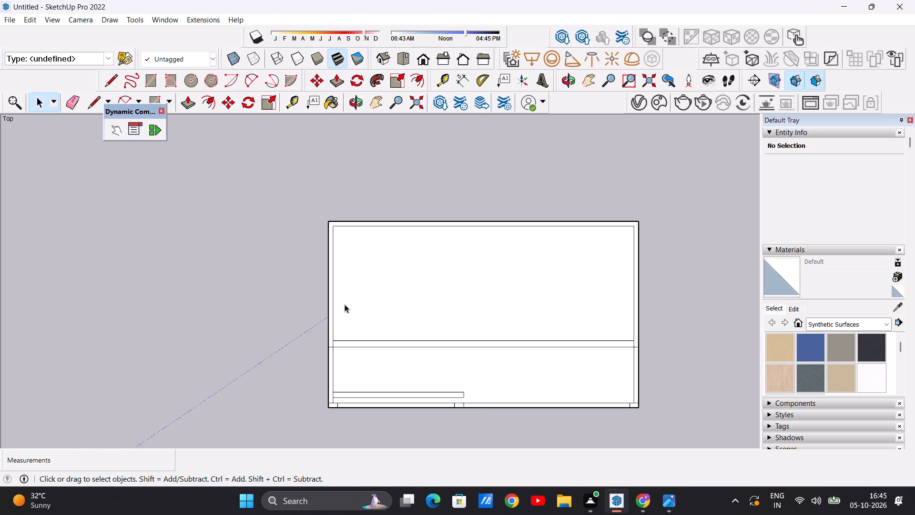
scroll(529, 355, "down", 6)
scroll(442, 374, "up", 7)
scroll(403, 362, "down", 6)
scroll(515, 310, "up", 3)
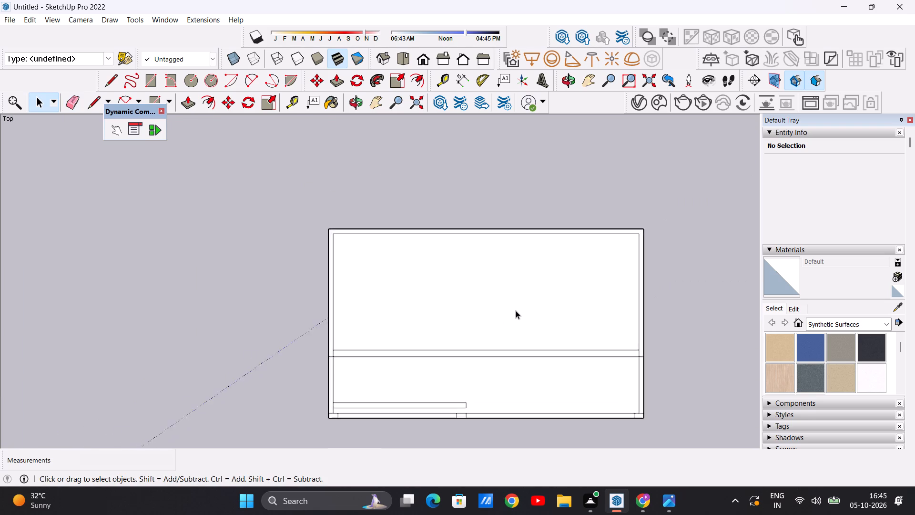
scroll(516, 310, "up", 4)
scroll(420, 323, "down", 3)
scroll(480, 307, "down", 1)
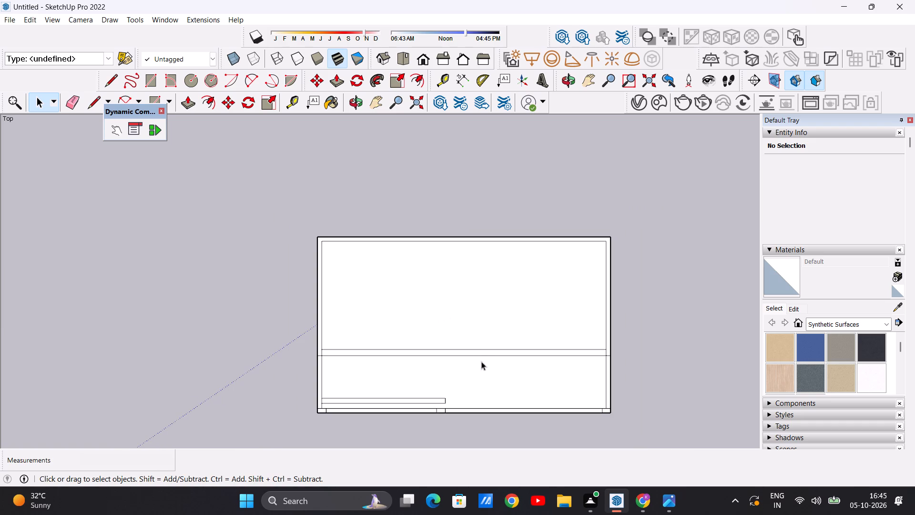
scroll(602, 426, "up", 4)
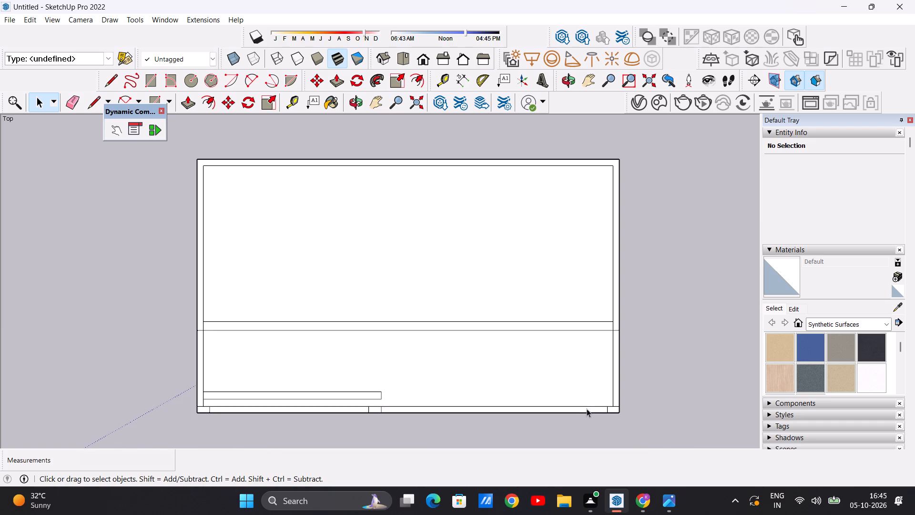
scroll(363, 340, "down", 3)
scroll(363, 340, "up", 1)
scroll(362, 341, "down", 1)
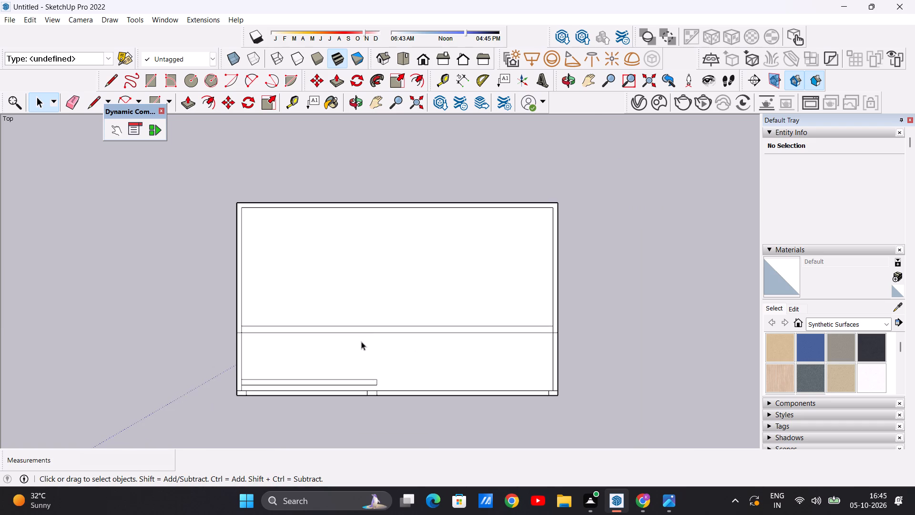
scroll(389, 352, "up", 2)
scroll(472, 345, "down", 2)
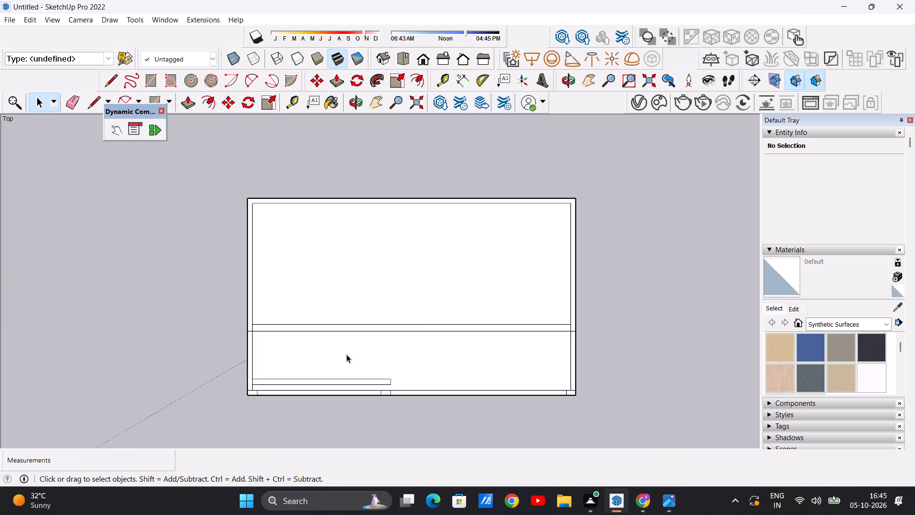
scroll(303, 377, "up", 3)
scroll(432, 320, "down", 4)
scroll(234, 324, "up", 4)
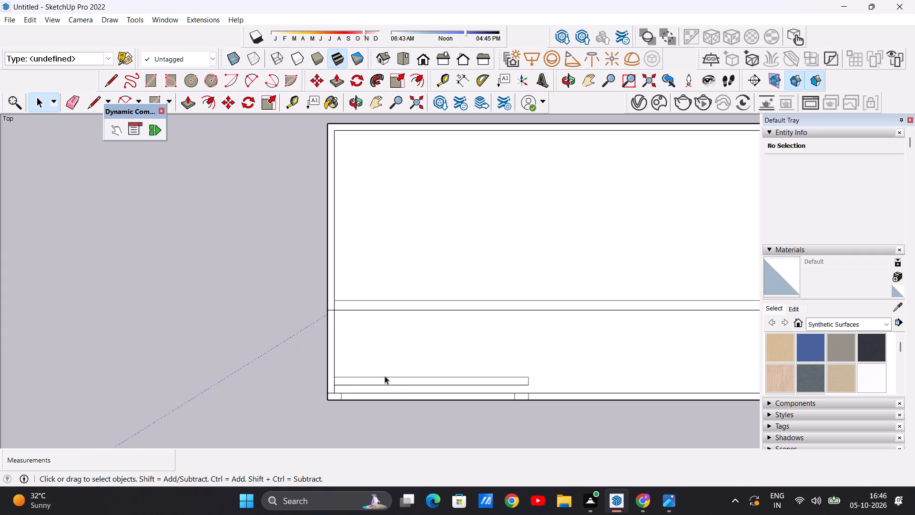
scroll(414, 386, "up", 6)
scroll(314, 370, "down", 7)
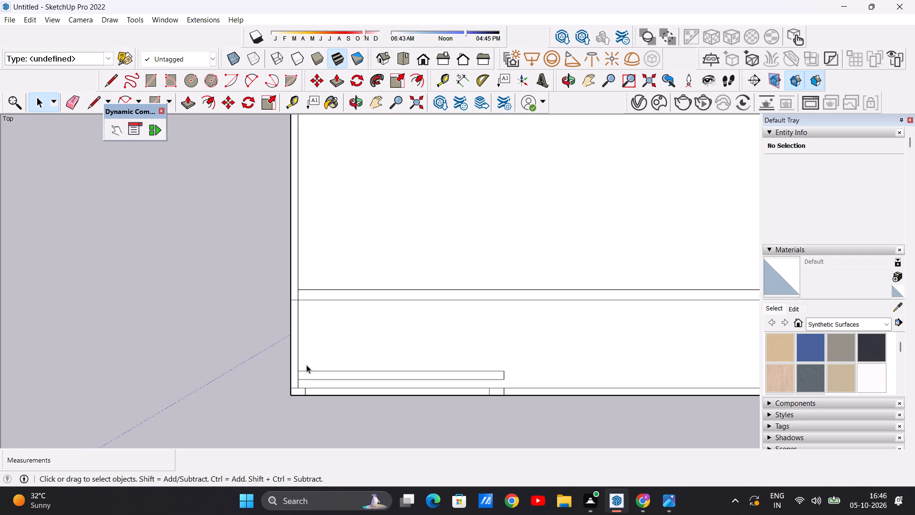
scroll(306, 365, "down", 4)
scroll(327, 360, "up", 3)
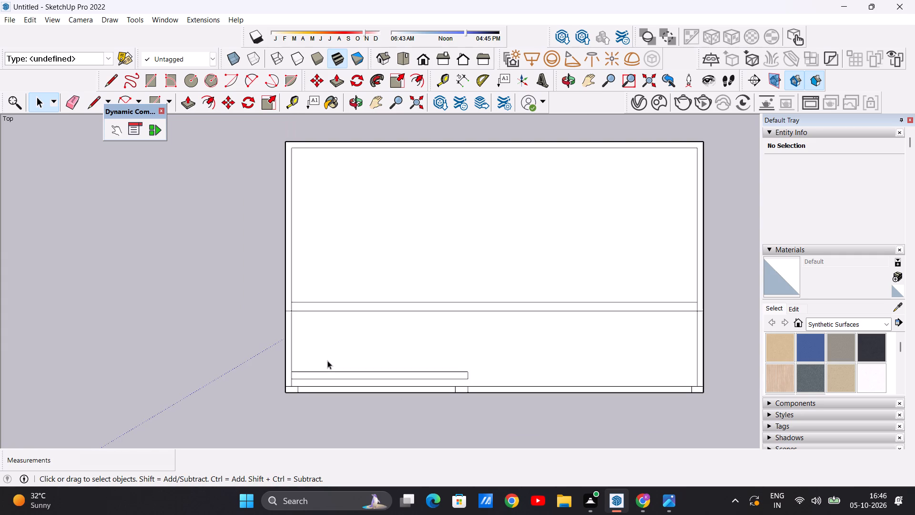
Extend both long lines of the narrow strip 9" across the left wall strip to the slab's outer edge.
scroll(320, 367, "up", 8)
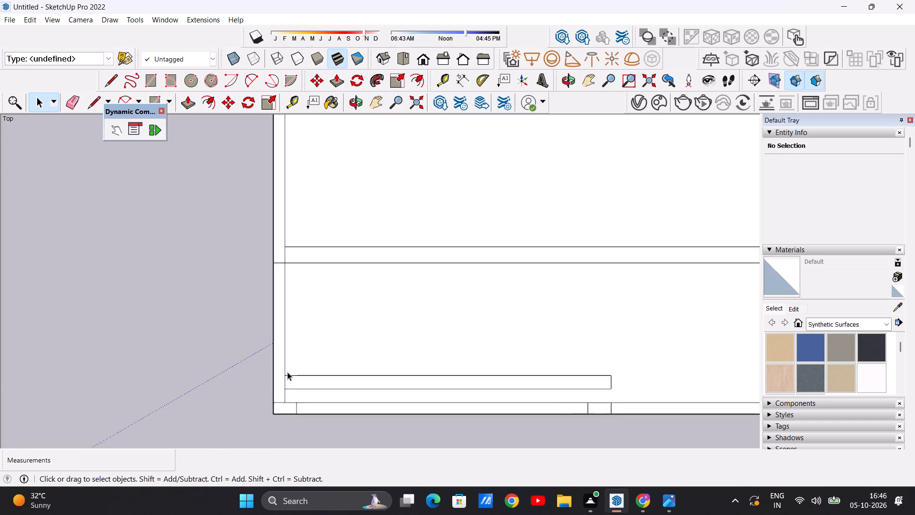
scroll(287, 372, "up", 8)
scroll(288, 367, "down", 11)
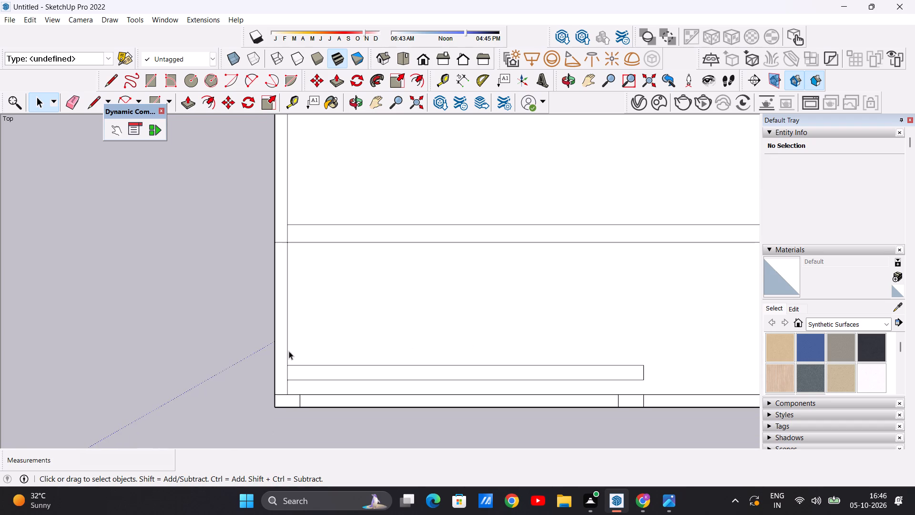
scroll(286, 378, "up", 10)
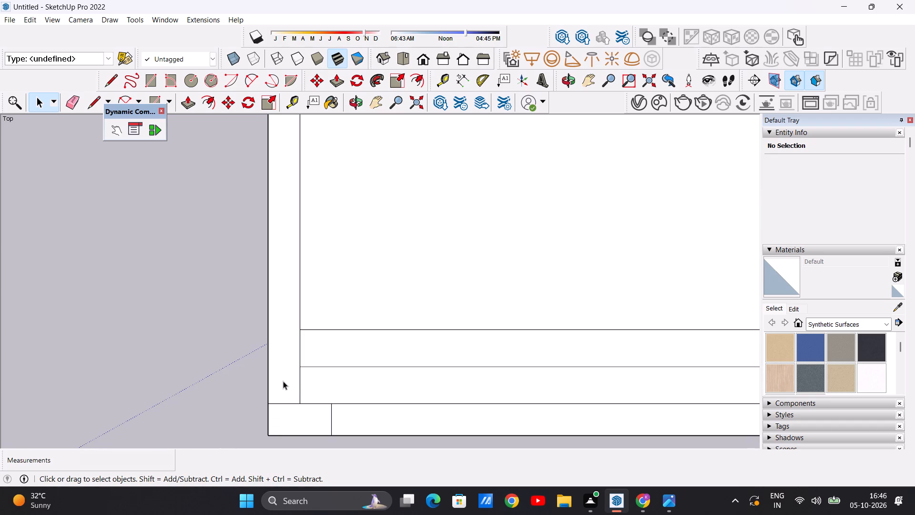
key("l")
scroll(301, 330, "up", 6)
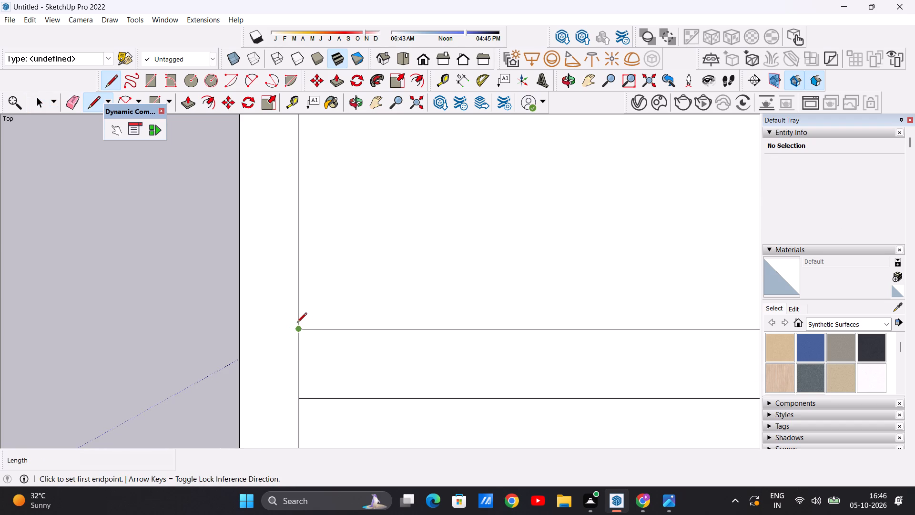
left_click(297, 326)
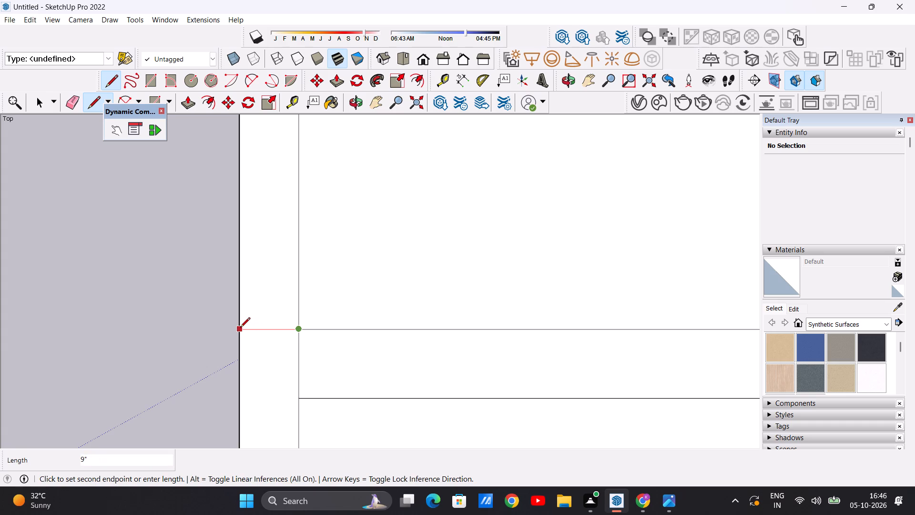
left_click(240, 328)
left_click(297, 397)
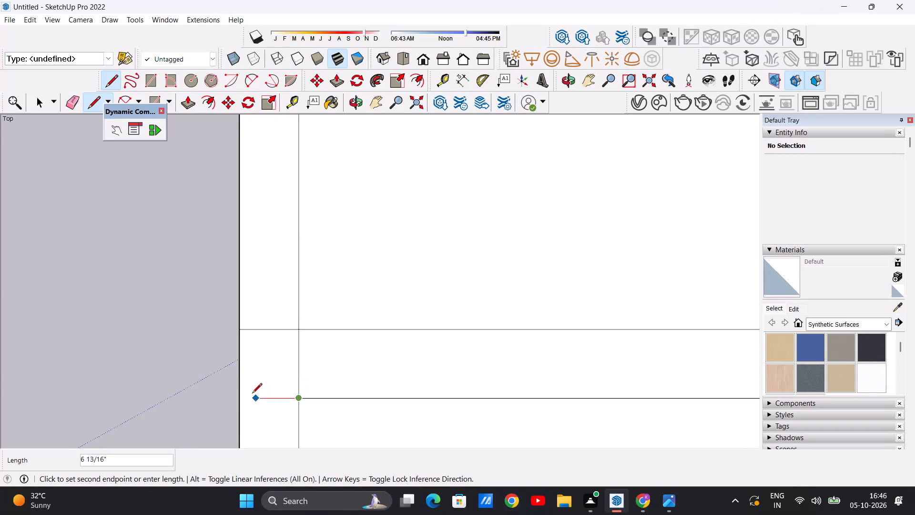
left_click(239, 394)
key("space")
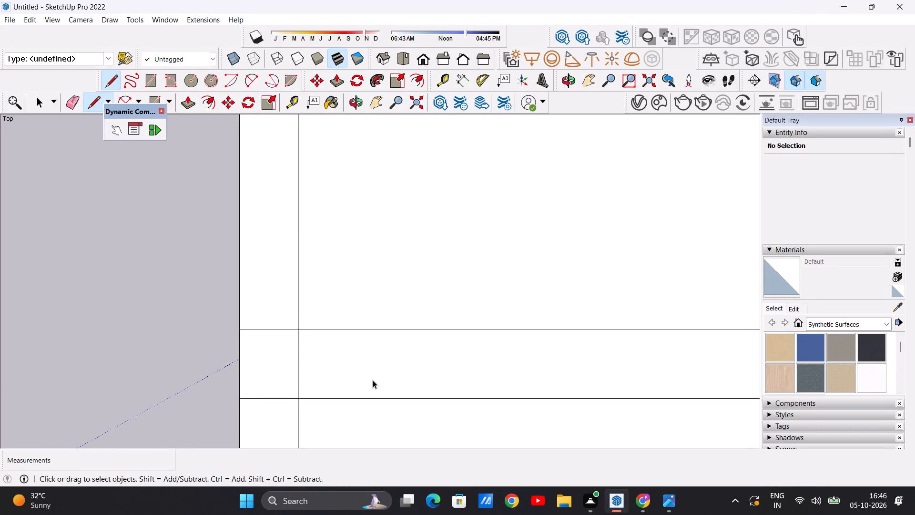
scroll(370, 382, "down", 20)
scroll(370, 382, "down", 1)
scroll(290, 371, "down", 3)
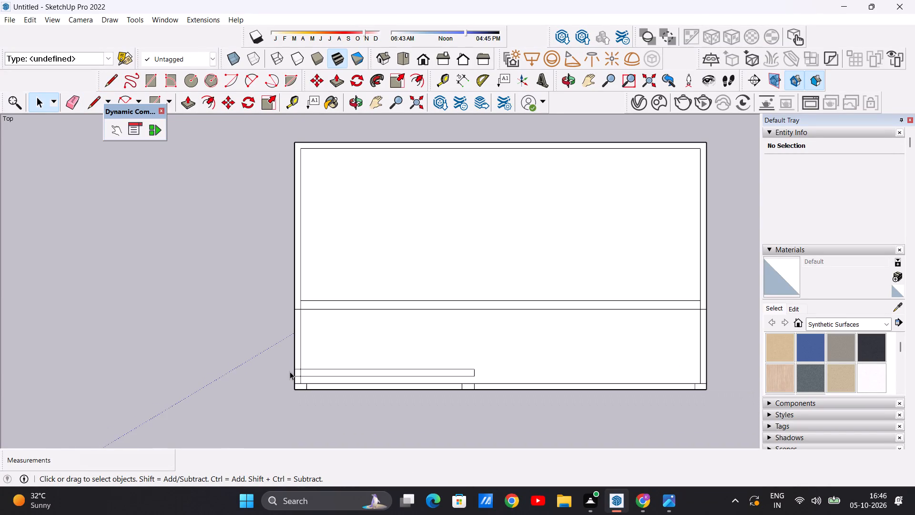
Examine the overall plan and the narrow strip beside the intermediate front column.
scroll(290, 371, "down", 4)
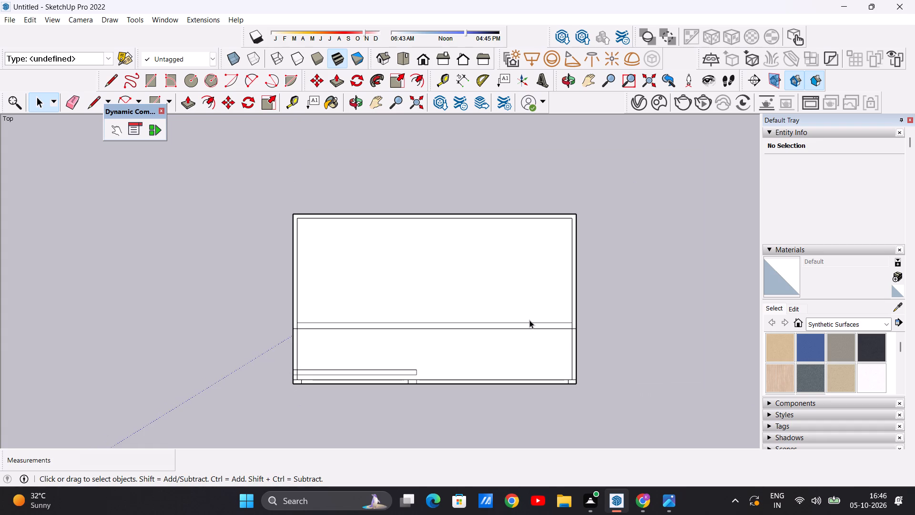
scroll(530, 319, "up", 3)
scroll(535, 319, "down", 3)
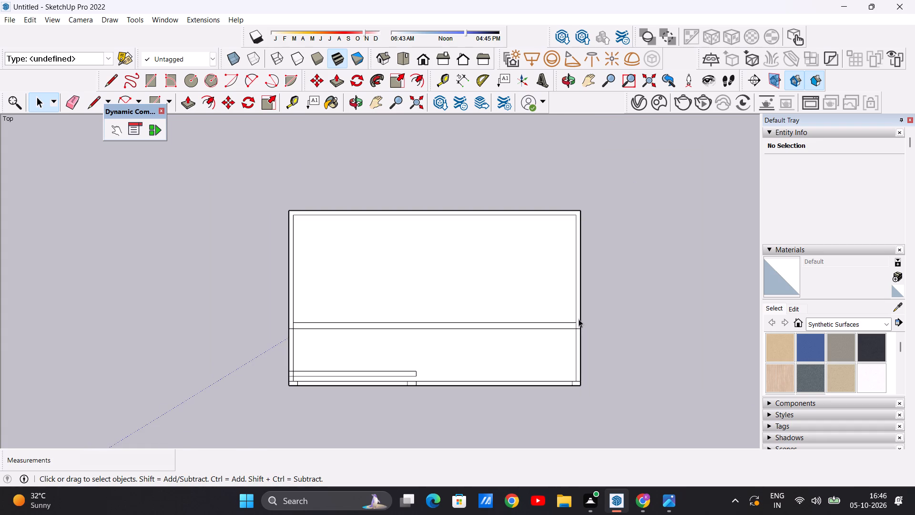
scroll(509, 323, "up", 1)
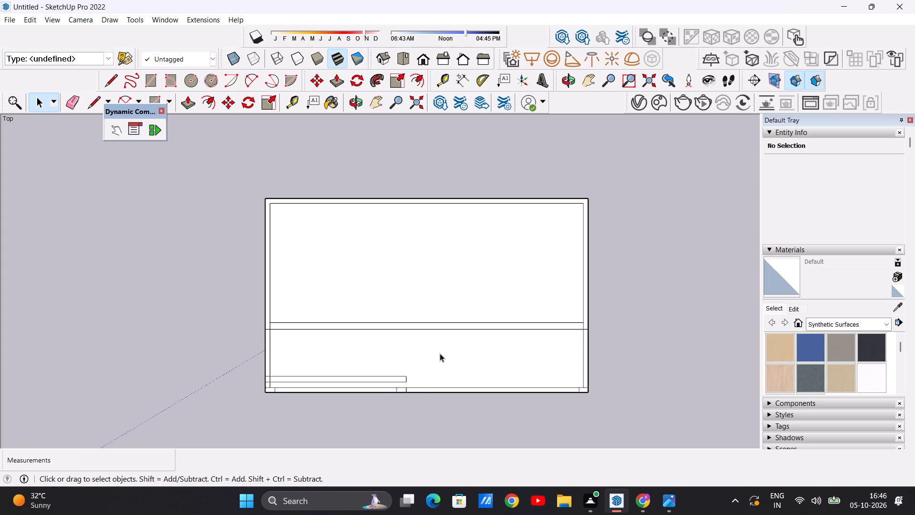
scroll(402, 392, "up", 13)
scroll(447, 365, "down", 9)
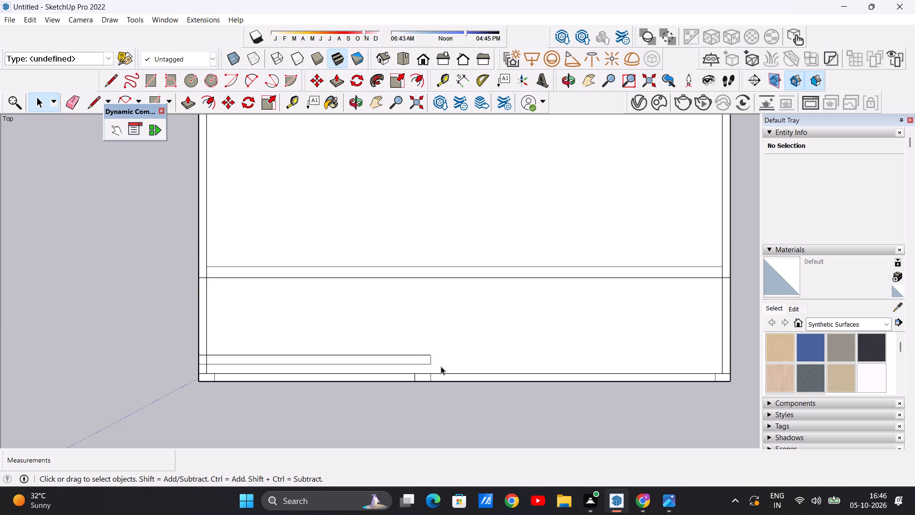
Erase the narrow strip's lower long line between the left wall's inner line and the strip's short end line.
scroll(441, 366, "up", 3)
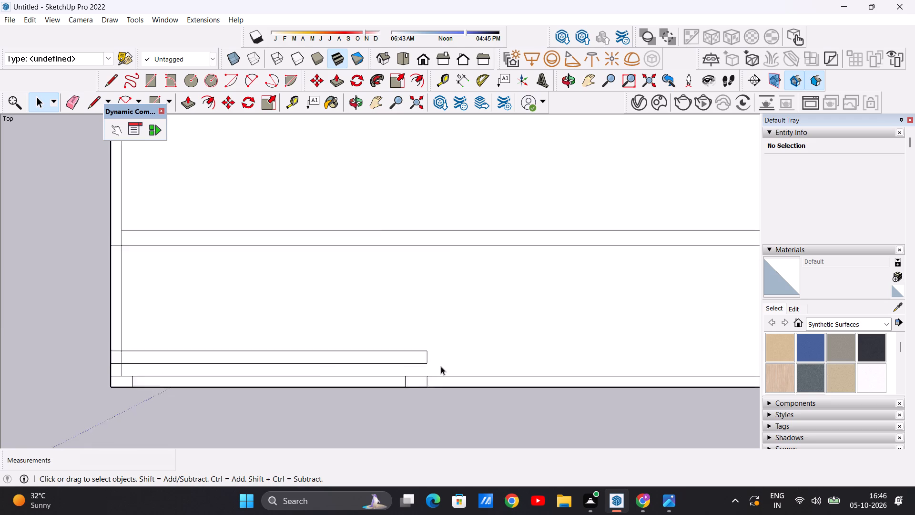
scroll(441, 366, "up", 2)
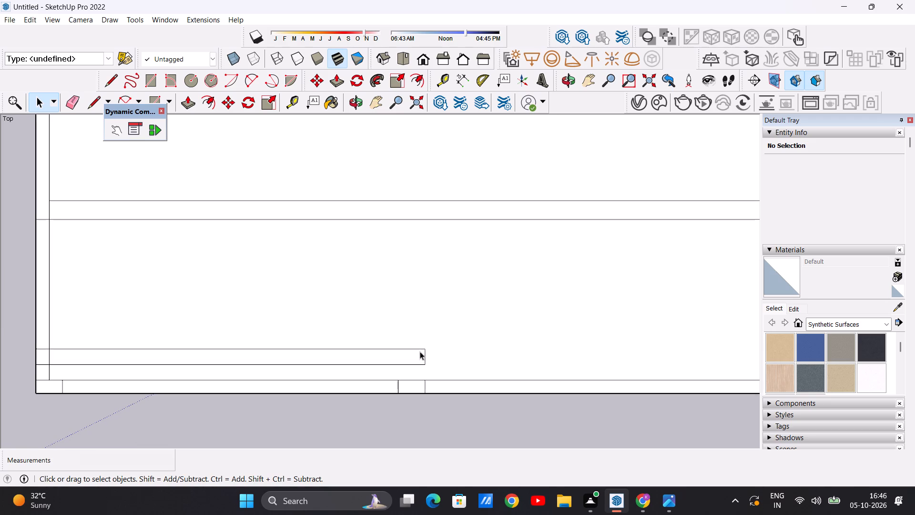
key("e")
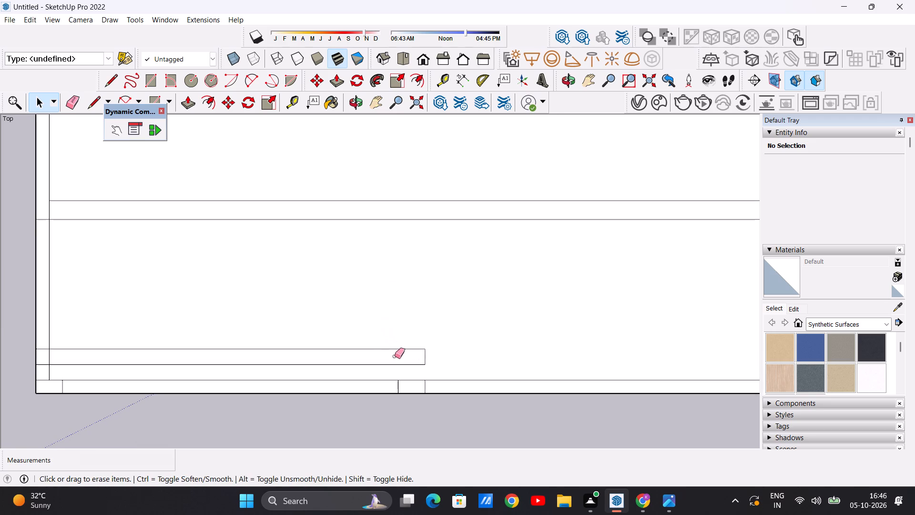
left_click(393, 365)
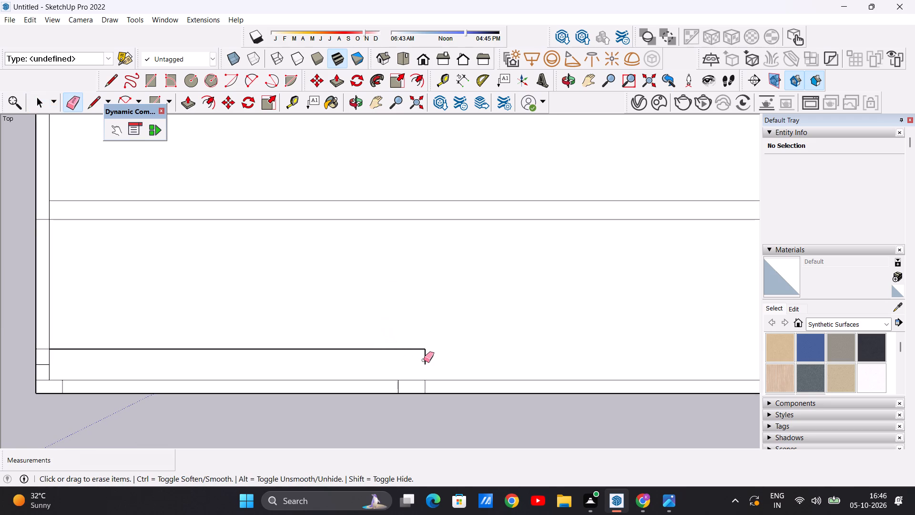
key("space")
Draw a line about 10 7/16" long from the lower end of the short end line to the intermediate column's corner.
type("L")
scroll(420, 366, "up", 5)
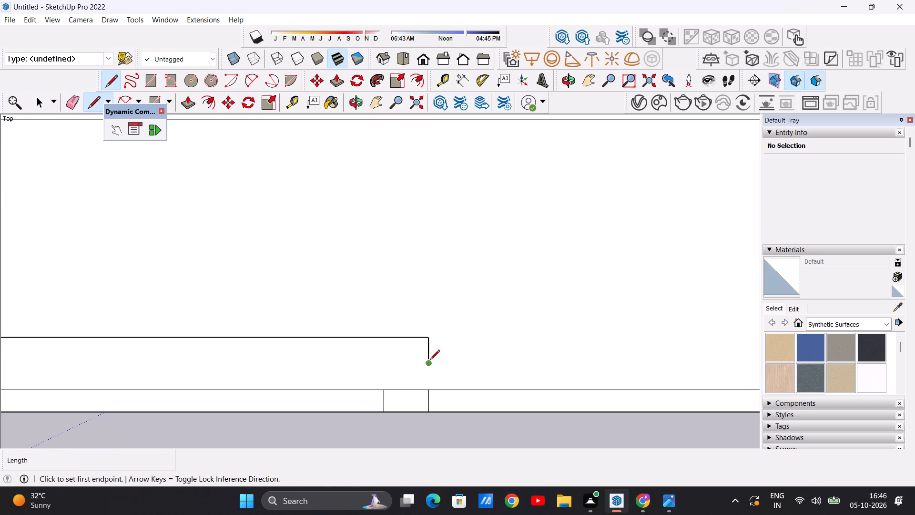
left_click(430, 360)
left_click(430, 388)
key("space")
Erase the lower leftover line segment crossing the left wall strip.
scroll(474, 371, "down", 14)
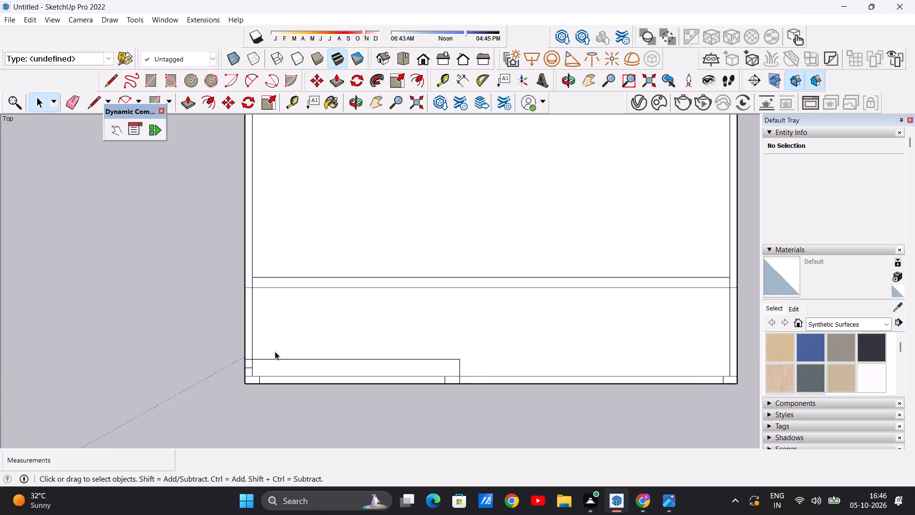
scroll(275, 351, "up", 5)
scroll(234, 356, "down", 3)
scroll(446, 360, "up", 5)
scroll(456, 354, "down", 6)
scroll(298, 372, "up", 2)
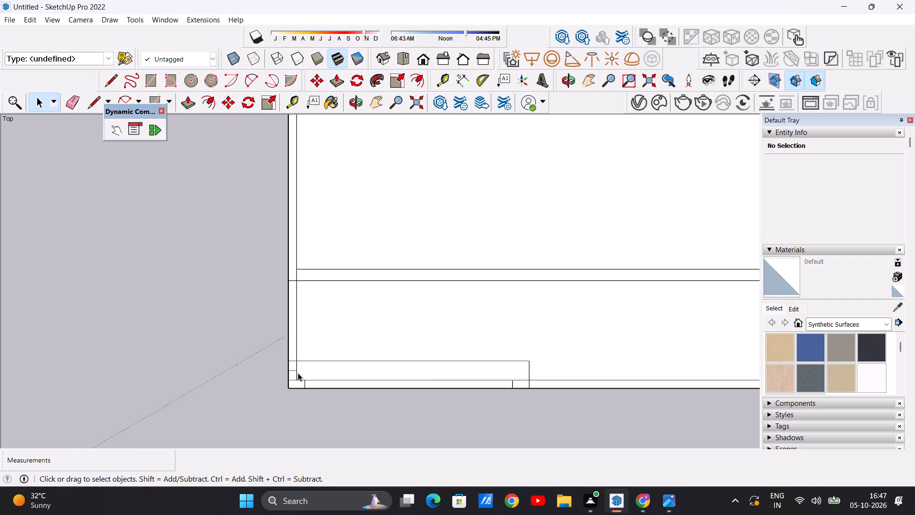
scroll(298, 373, "up", 12)
key("e")
scroll(298, 365, "up", 5)
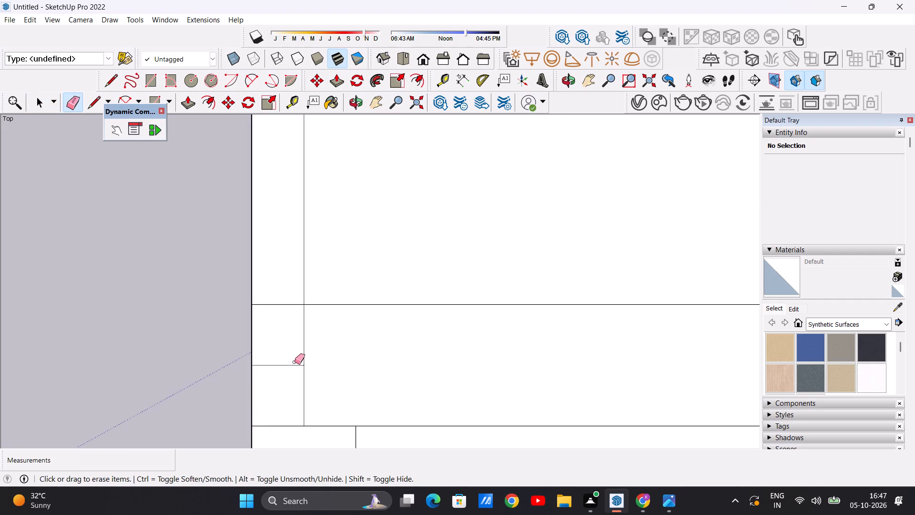
left_click_drag(287, 358, 285, 371)
scroll(299, 360, "down", 16)
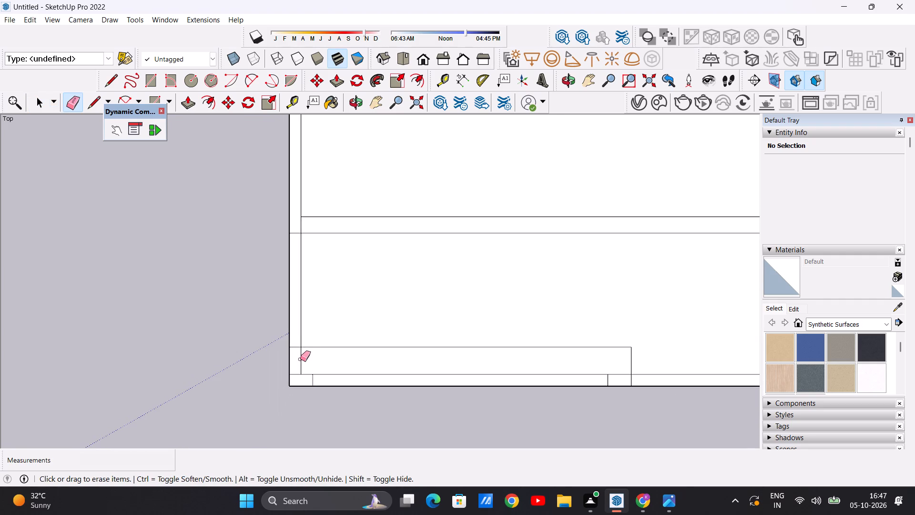
Erase the narrow strip's upper long line between the left wall's inner line and the short end line.
scroll(658, 370, "up", 6)
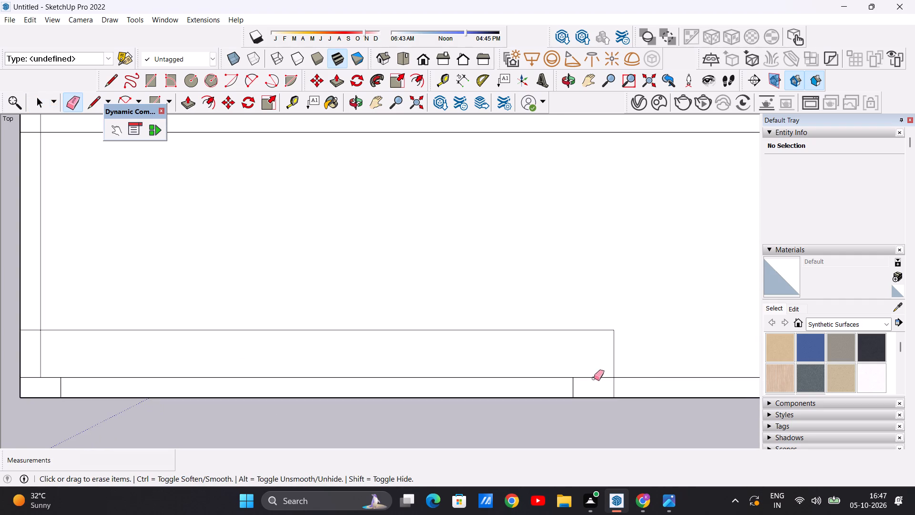
scroll(607, 362, "down", 4)
scroll(603, 366, "up", 1)
scroll(603, 366, "down", 2)
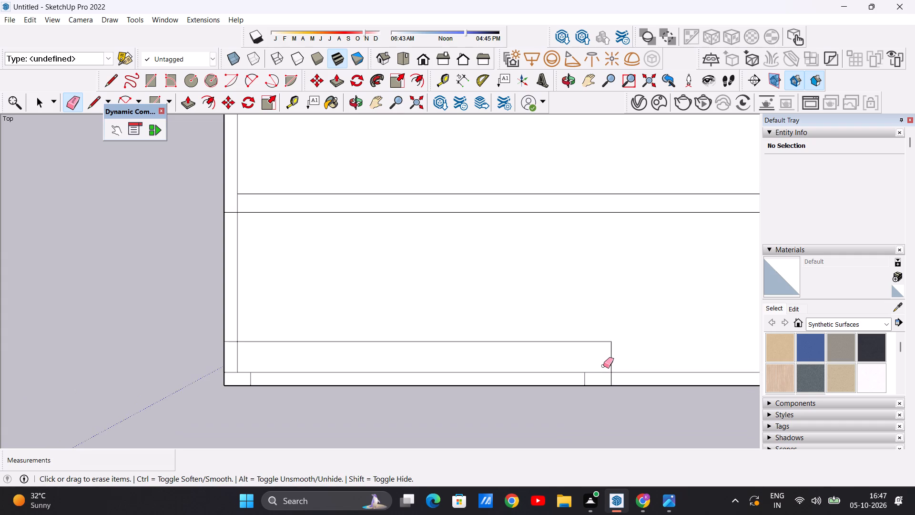
scroll(600, 347, "up", 5)
left_click_drag(584, 335, 583, 346)
scroll(629, 349, "down", 3)
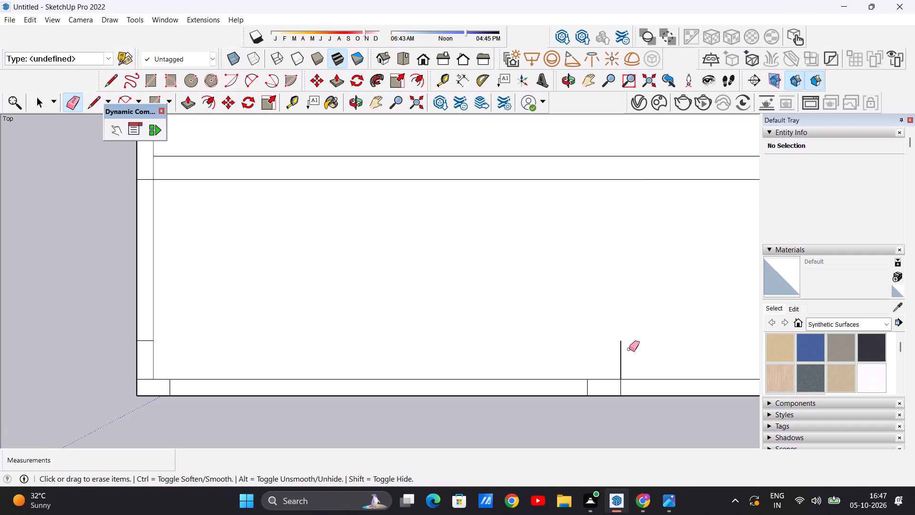
Draw a line about 21' 1" long from the joint midway along the short end line straight to the left wall's inner line.
scroll(627, 351, "up", 1)
key("l")
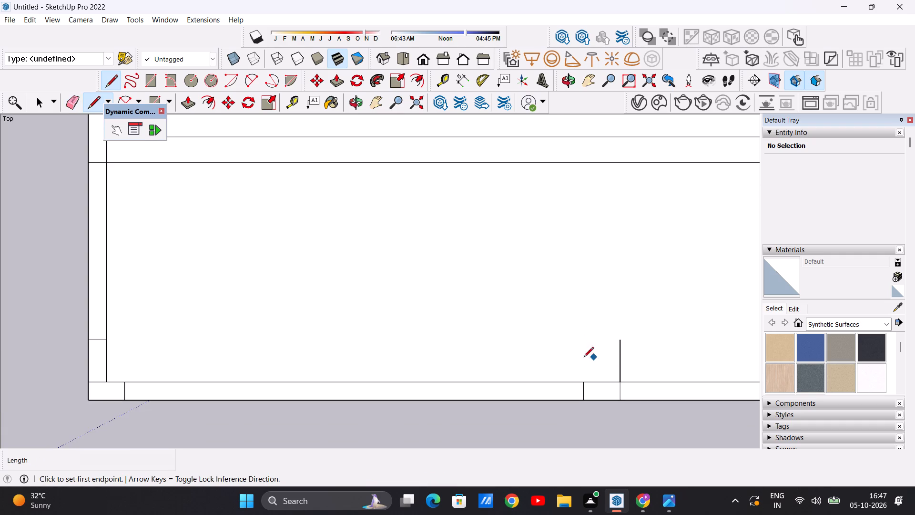
left_click(620, 356)
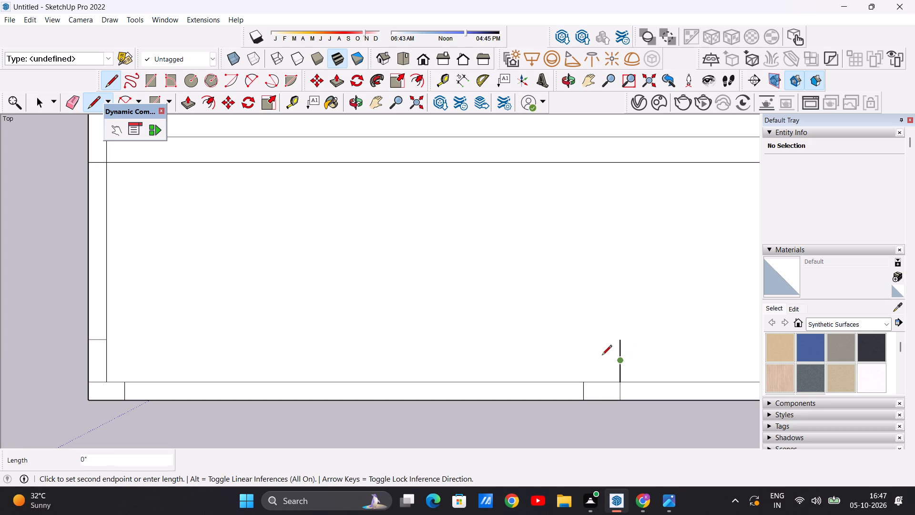
scroll(261, 353, "down", 8)
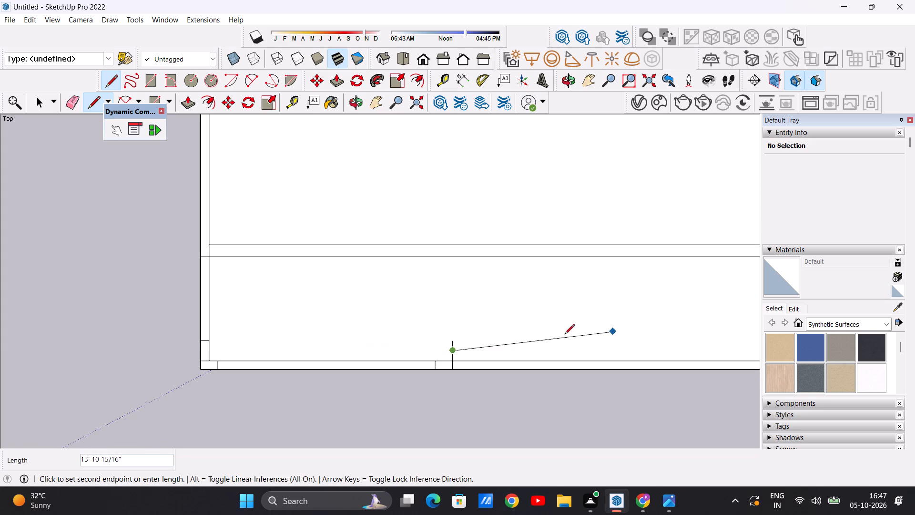
scroll(209, 341, "up", 9)
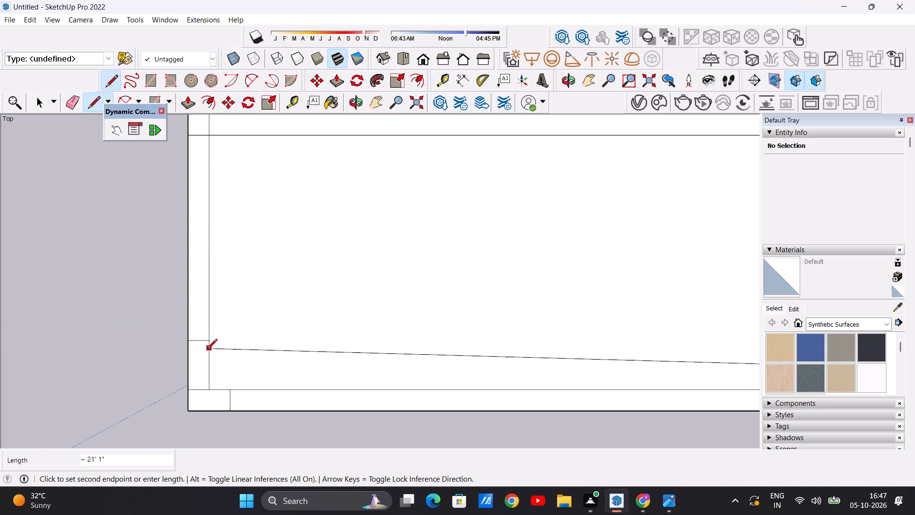
scroll(207, 352, "down", 3)
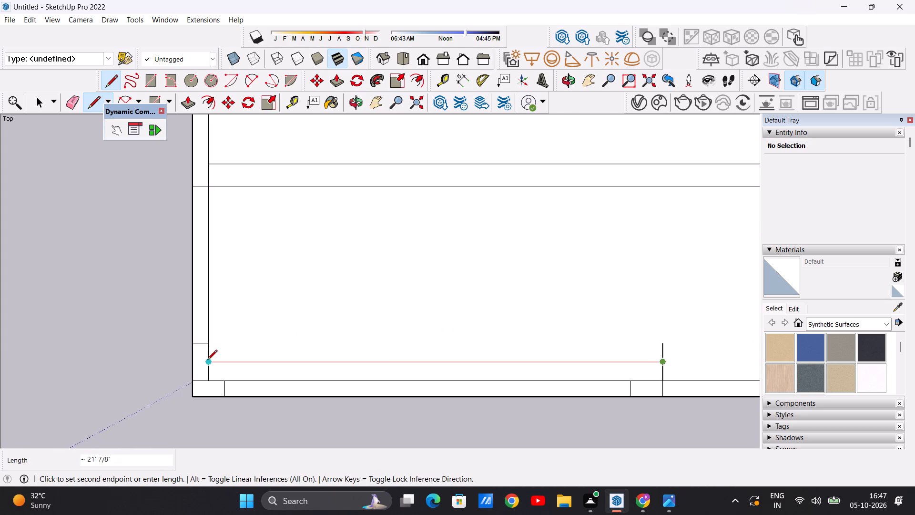
left_click(207, 360)
key("space")
Erase the remaining segment across the left wall strip and the stub extending past the new long line at the column end.
type("E")
scroll(196, 350, "up", 7)
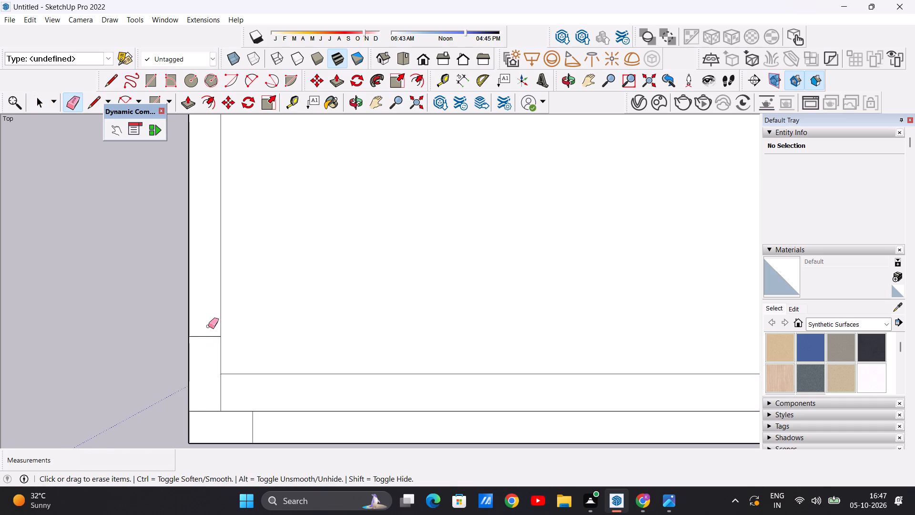
left_click_drag(208, 326, 201, 352)
scroll(229, 375, "down", 18)
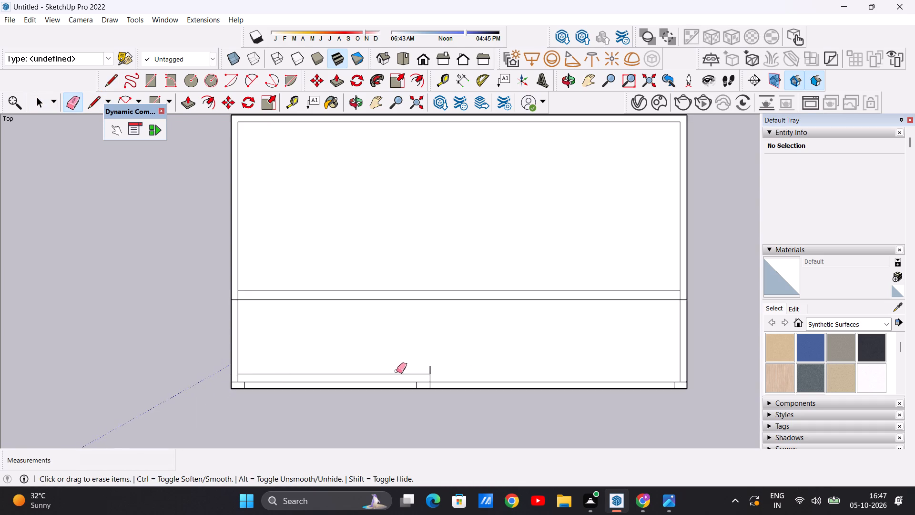
scroll(428, 372, "up", 12)
left_click_drag(347, 358, 372, 366)
scroll(482, 364, "down", 7)
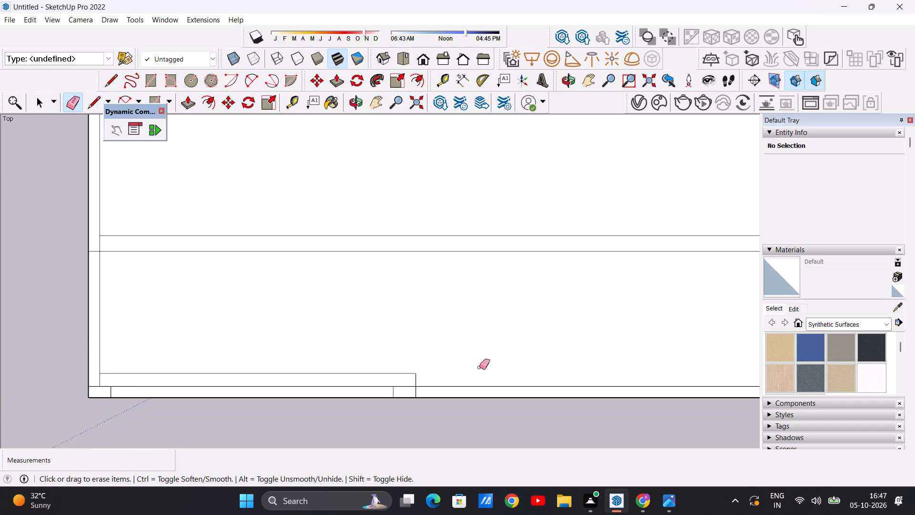
Examine the cleaned-up plan from above and at an angle, including the wall outlines, cross wall and front strip.
scroll(479, 367, "down", 10)
scroll(312, 380, "down", 2)
scroll(492, 299, "up", 7)
scroll(472, 326, "down", 6)
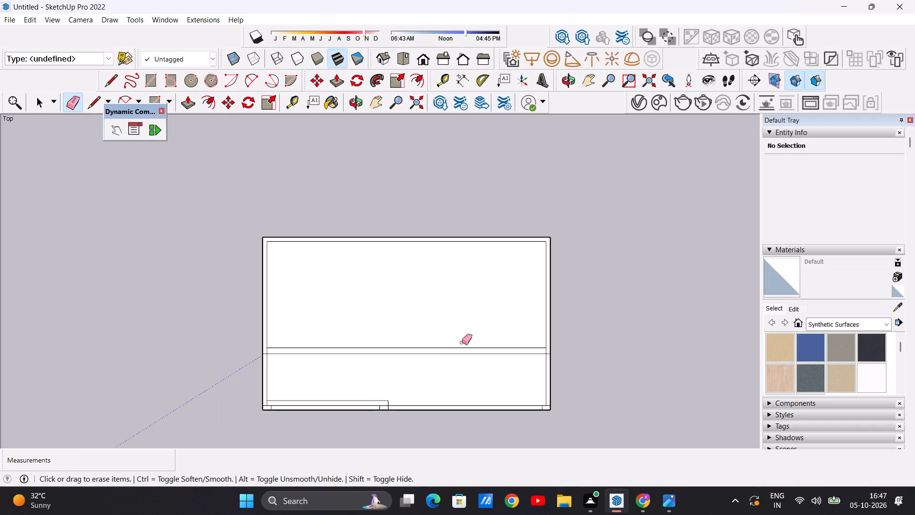
scroll(454, 365, "up", 5)
scroll(458, 362, "down", 4)
key("space")
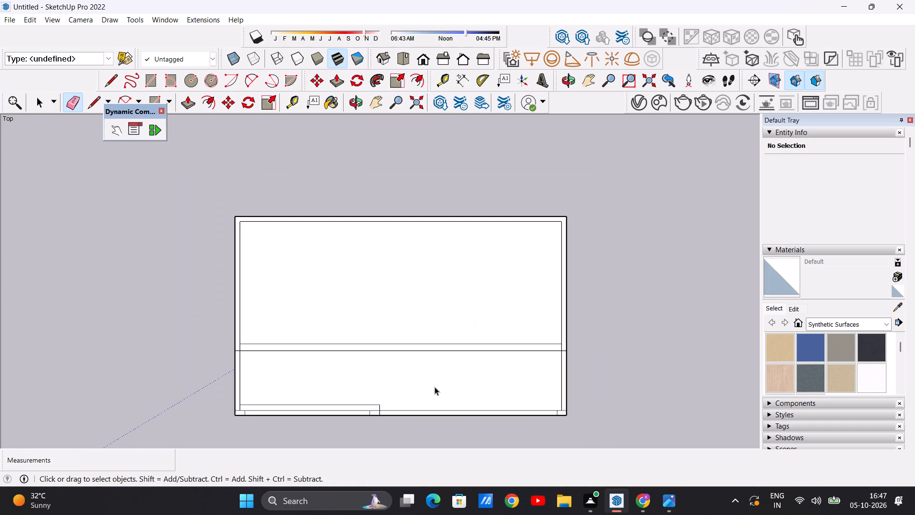
scroll(418, 396, "up", 1)
scroll(441, 372, "down", 4)
middle_click_drag(584, 403, 576, 320)
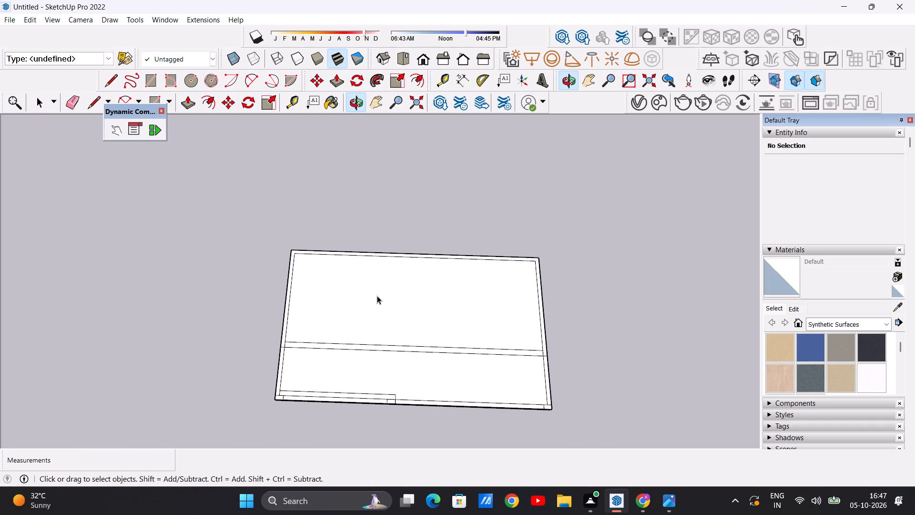
scroll(363, 285, "up", 7)
scroll(360, 284, "down", 8)
middle_click_drag(527, 337, 505, 328)
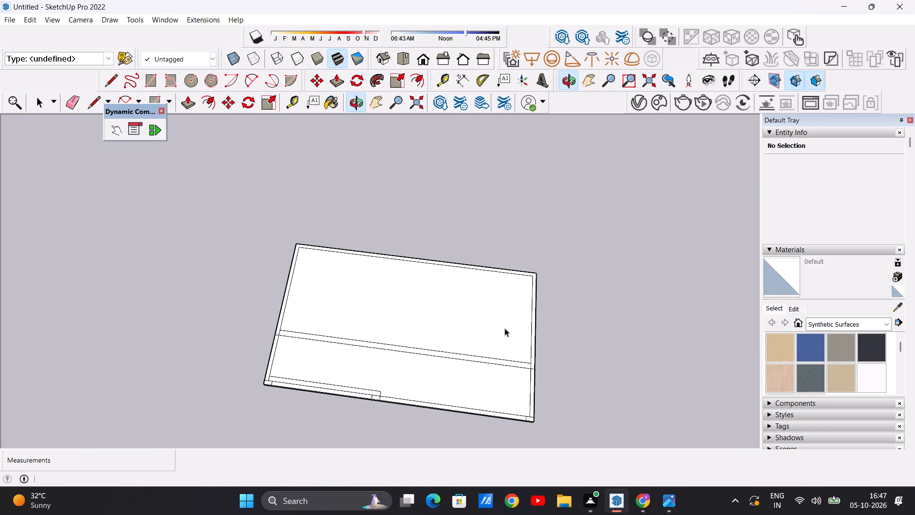
middle_click_drag(419, 333, 440, 397)
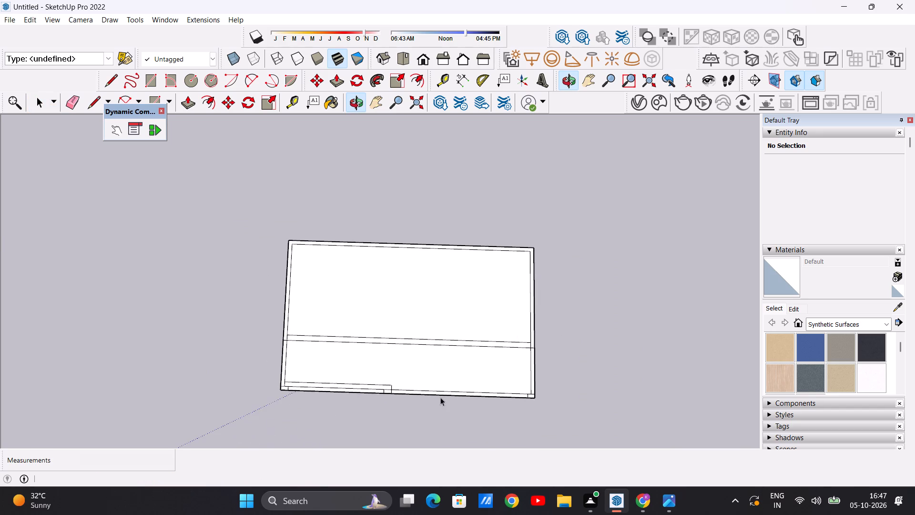
scroll(560, 306, "up", 8)
scroll(513, 303, "up", 1)
middle_click_drag(579, 412, 566, 335)
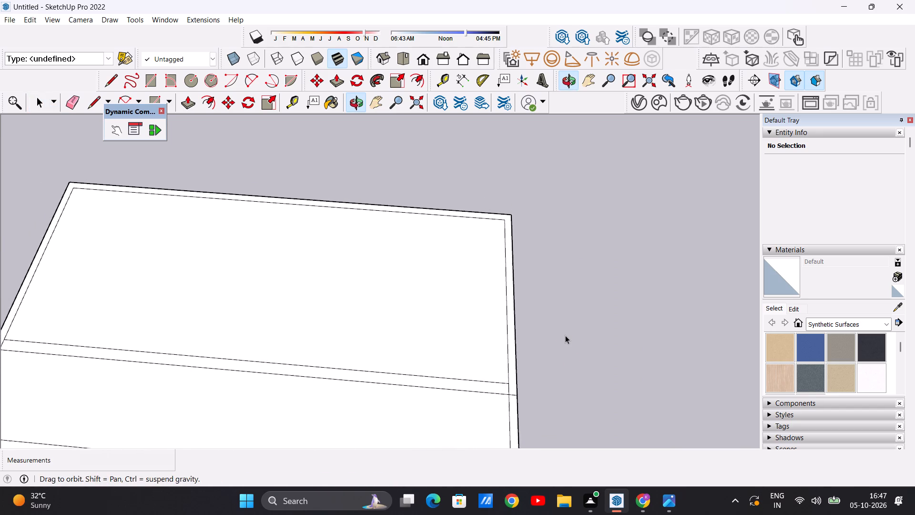
scroll(565, 335, "down", 9)
scroll(468, 322, "down", 5)
middle_click_drag(475, 325, 480, 357)
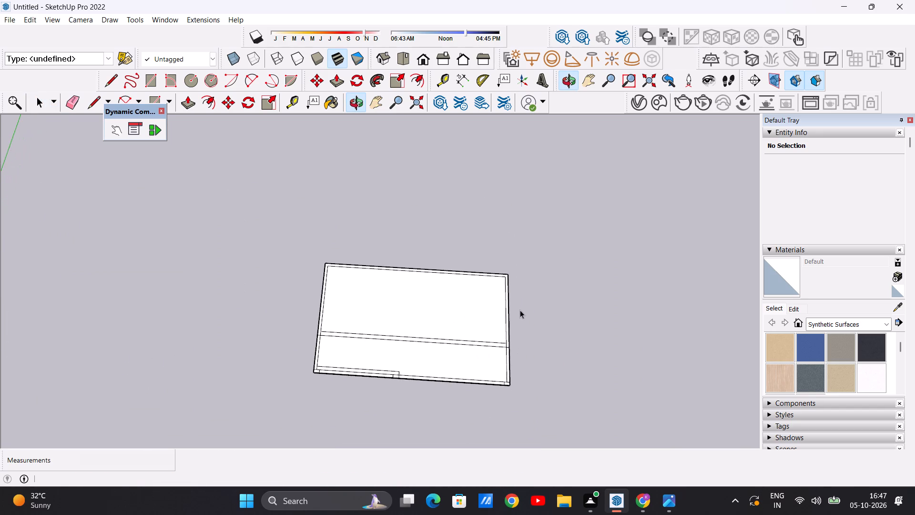
Extrude the U-shaped outer wall outline around the back and sides of the slab up by 10'.
scroll(521, 308, "up", 15)
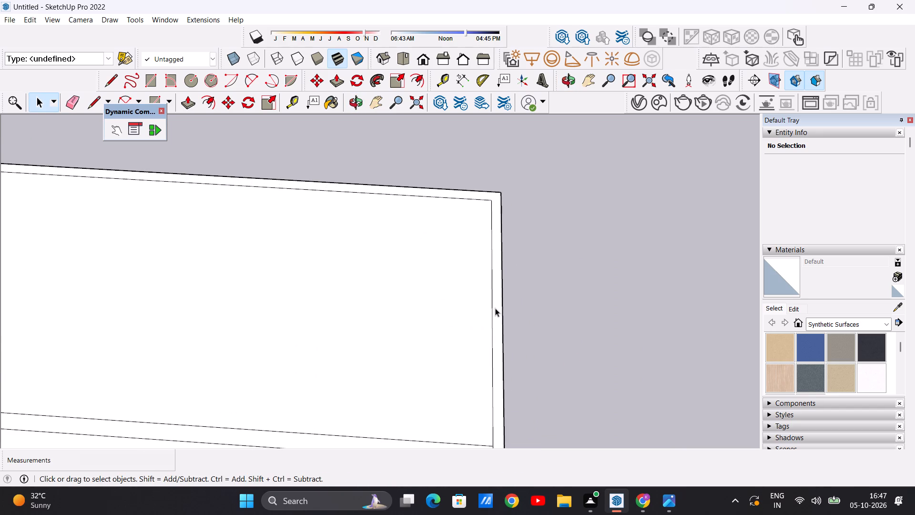
key("p")
scroll(499, 327, "up", 2)
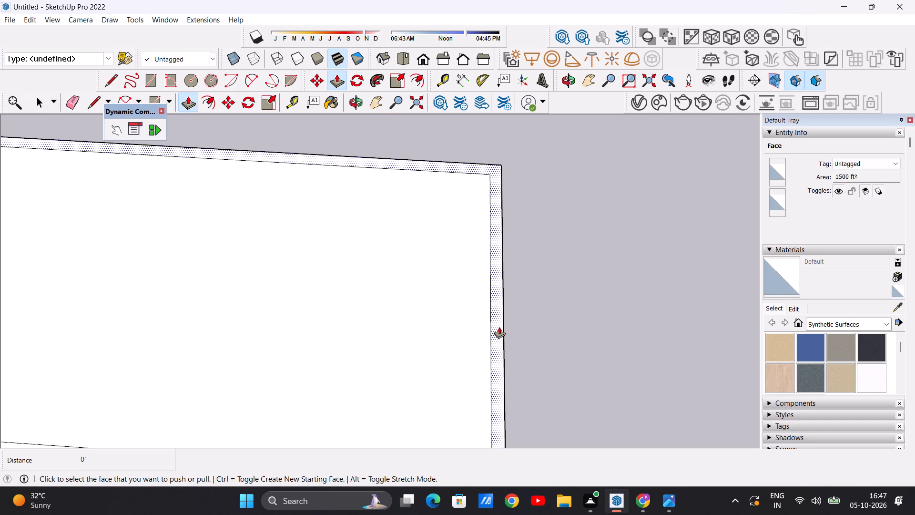
left_click(499, 327)
scroll(519, 260, "down", 10)
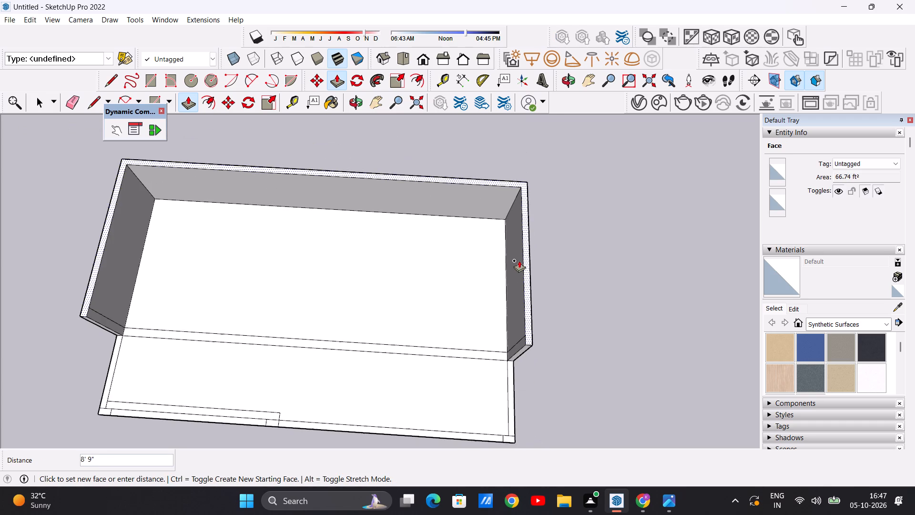
middle_click_drag(522, 255, 526, 200)
scroll(527, 195, "down", 1)
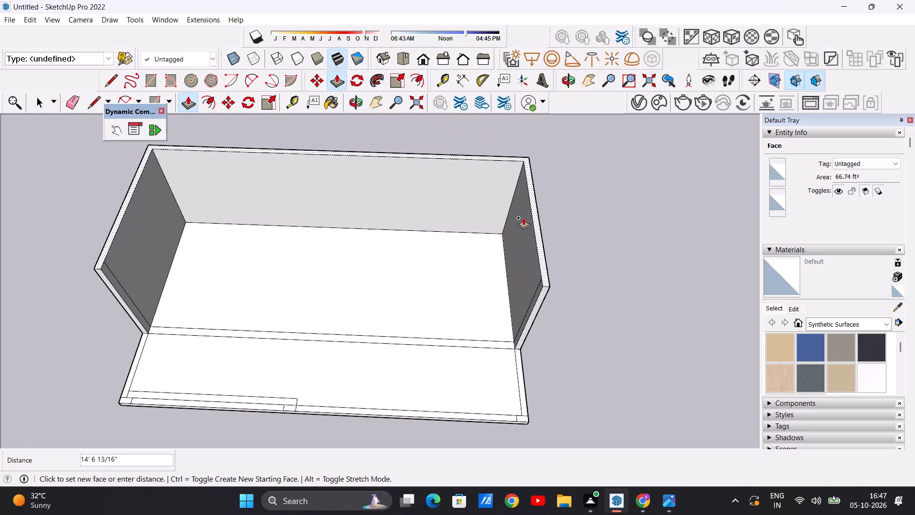
middle_click_drag(521, 218, 532, 157)
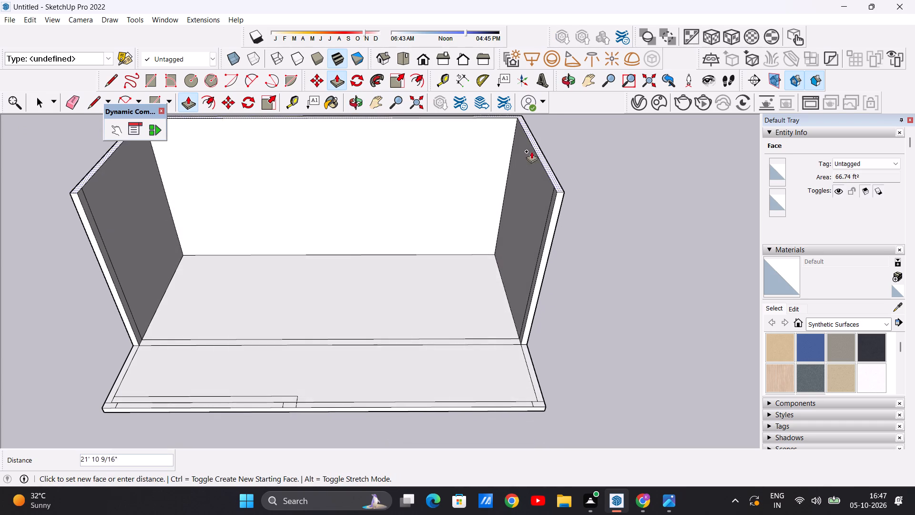
type("10'")
key("Return")
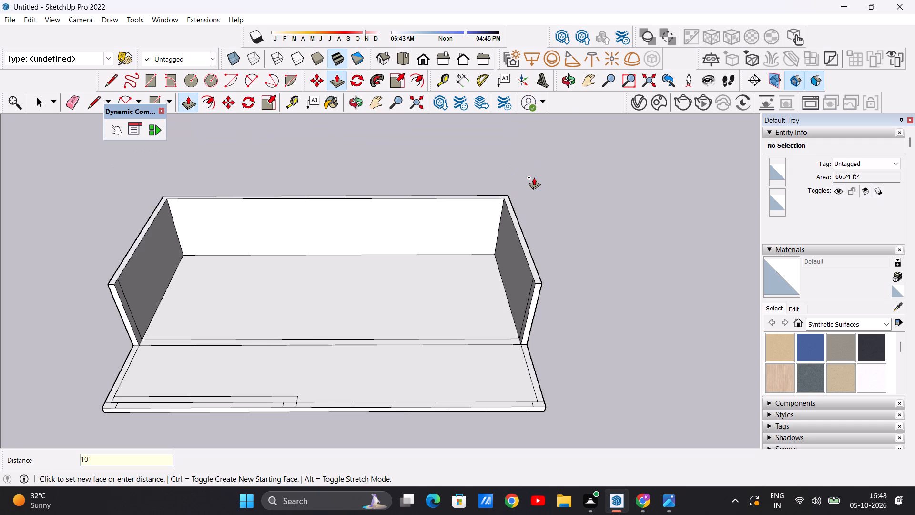
Examine the raised outer walls from the front, the sides and above, including the flat front part of the slab.
scroll(534, 177, "down", 6)
middle_click_drag(543, 290, 334, 180)
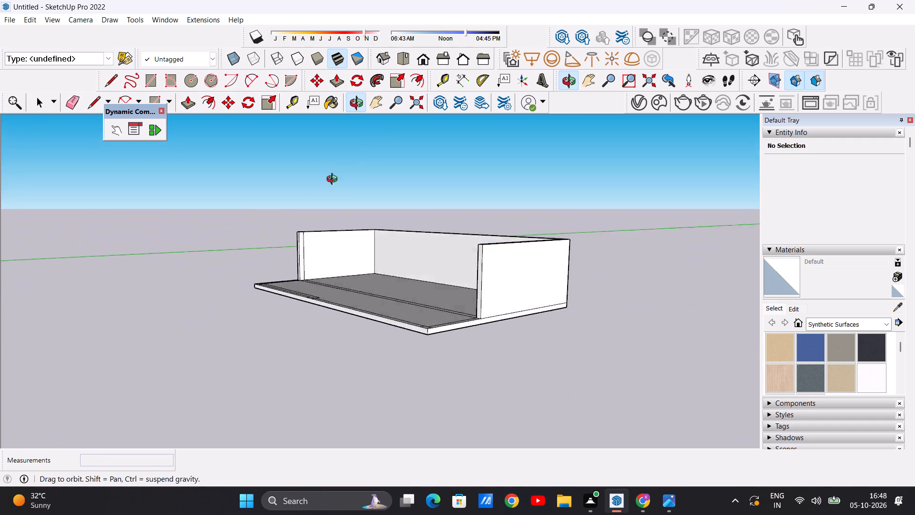
middle_click_drag(334, 180, 677, 185)
middle_click_drag(301, 288, 276, 273)
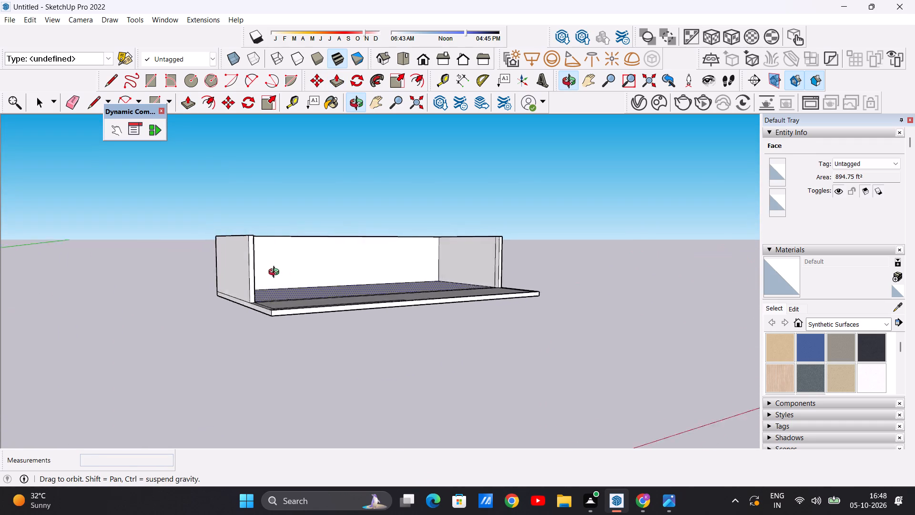
middle_click_drag(276, 273, 153, 338)
middle_click_drag(375, 287, 359, 349)
middle_click(359, 350)
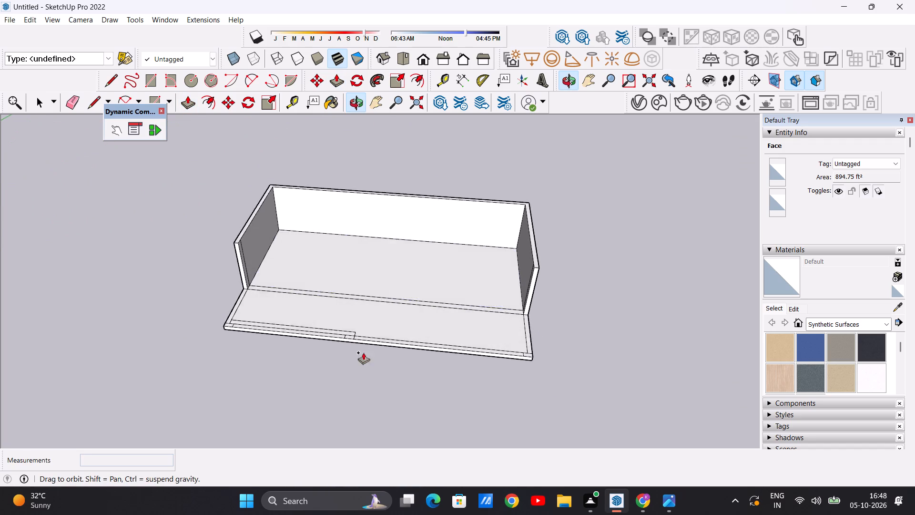
middle_click_drag(376, 354, 397, 358)
key("space")
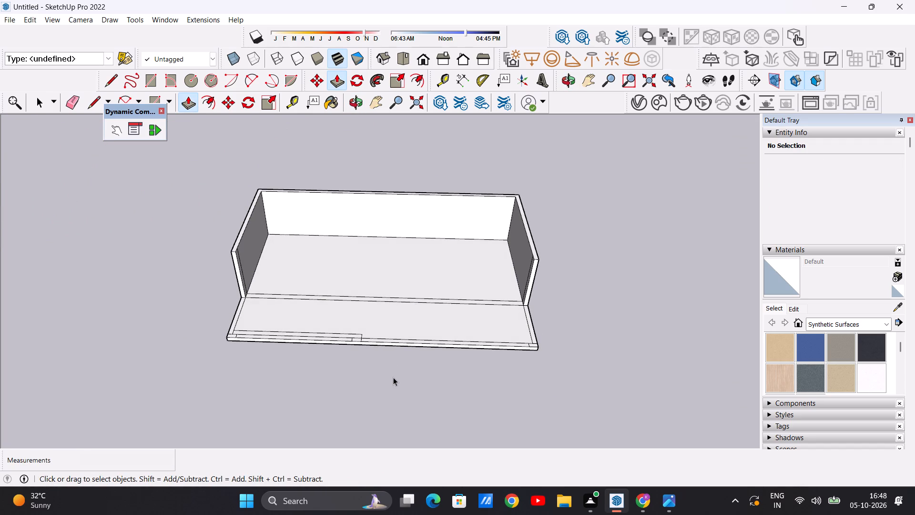
scroll(417, 343, "down", 6)
scroll(391, 319, "up", 8)
middle_click_drag(456, 340, 452, 297)
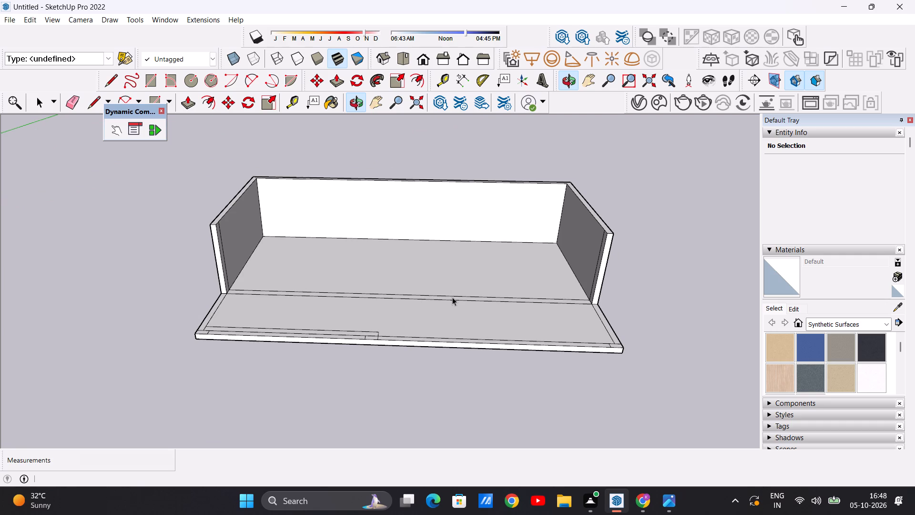
scroll(445, 216, "down", 4)
scroll(507, 257, "up", 4)
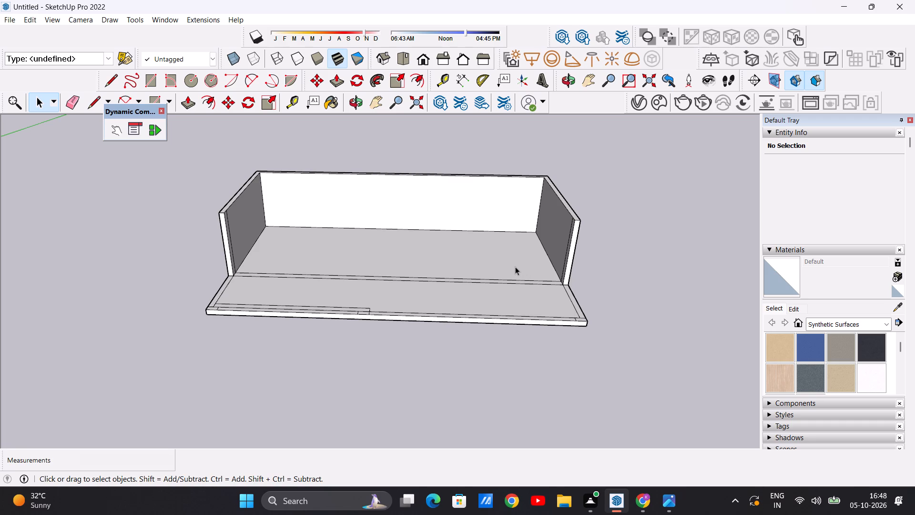
middle_click_drag(481, 294, 494, 355)
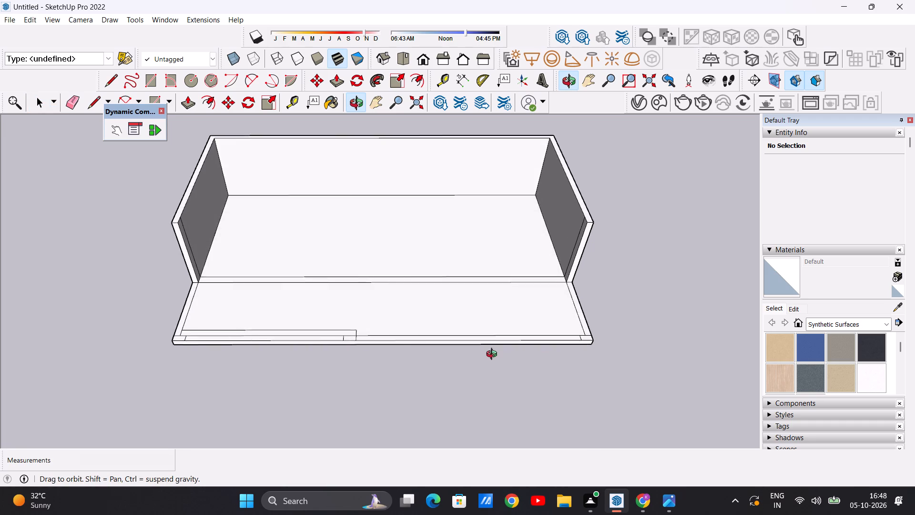
middle_click_drag(494, 355, 499, 391)
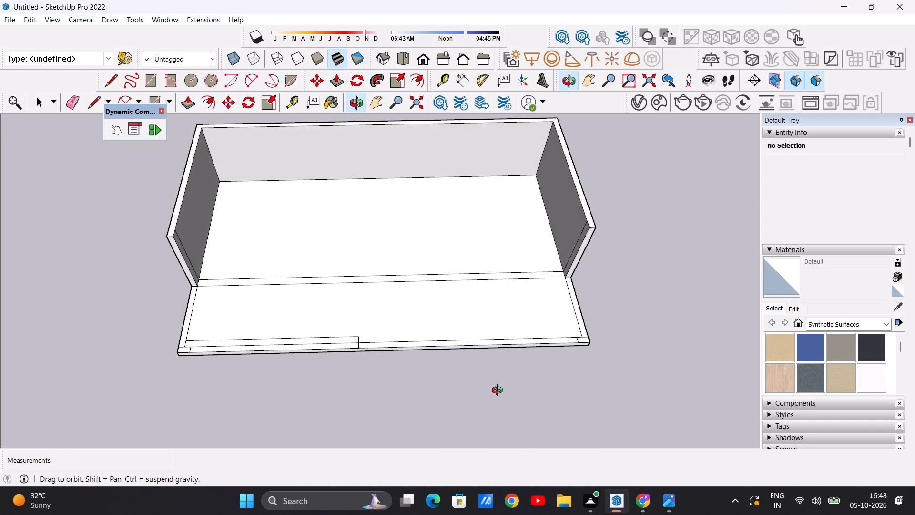
middle_click_drag(499, 391, 488, 429)
scroll(522, 333, "down", 7)
middle_click_drag(524, 350, 524, 334)
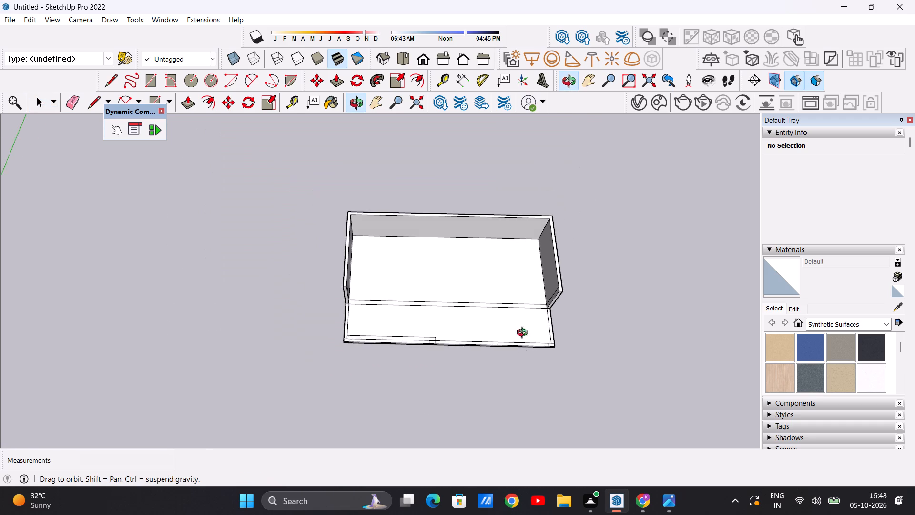
middle_click_drag(524, 334, 521, 185)
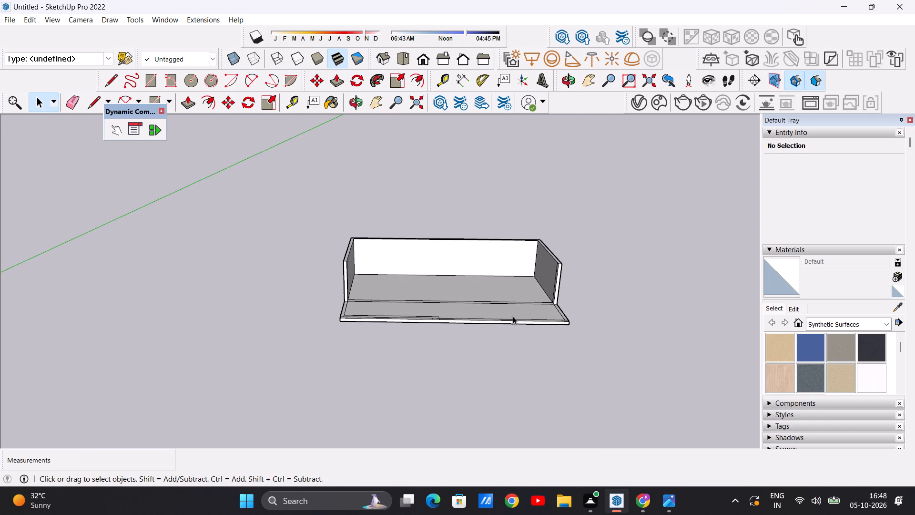
Extrude the cross wall strip up 10', level with the top of the outer walls.
middle_click_drag(507, 327, 513, 412)
scroll(539, 291, "up", 8)
middle_click_drag(548, 322, 551, 402)
scroll(560, 312, "up", 7)
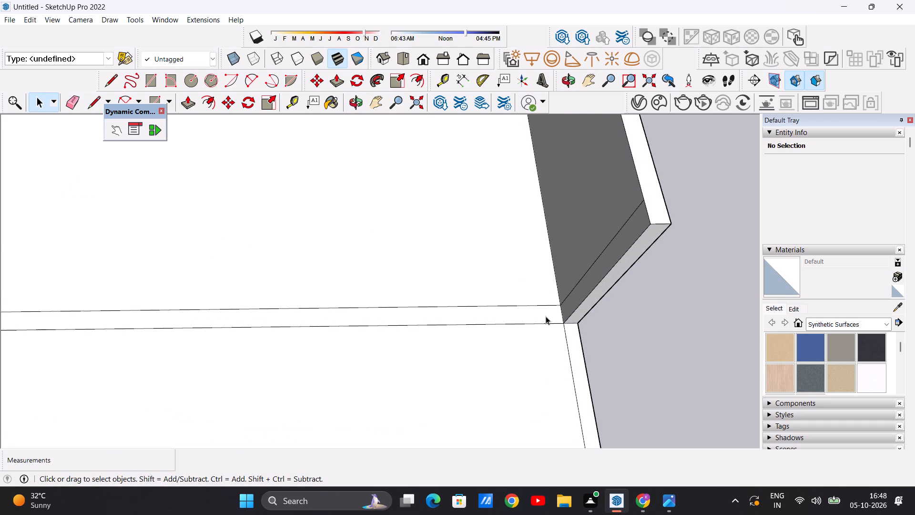
key("p")
scroll(549, 312, "up", 4)
left_click(549, 312)
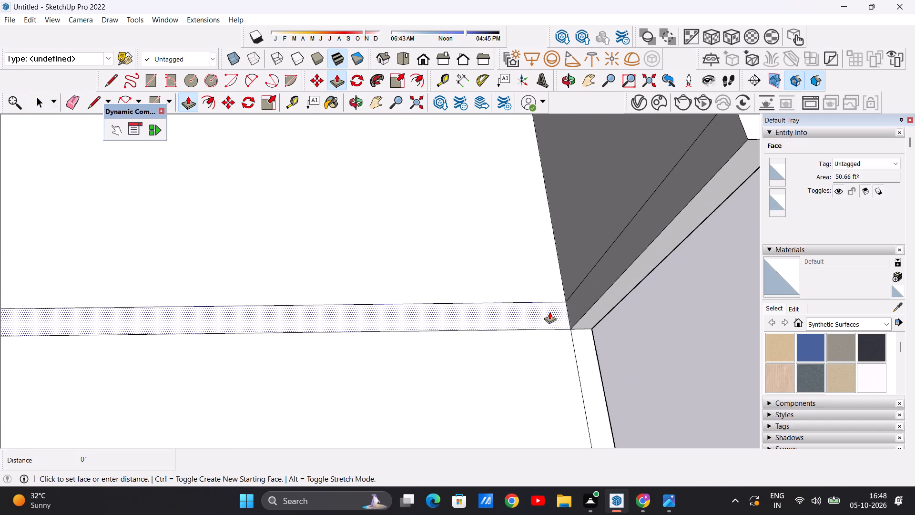
scroll(580, 247, "down", 12)
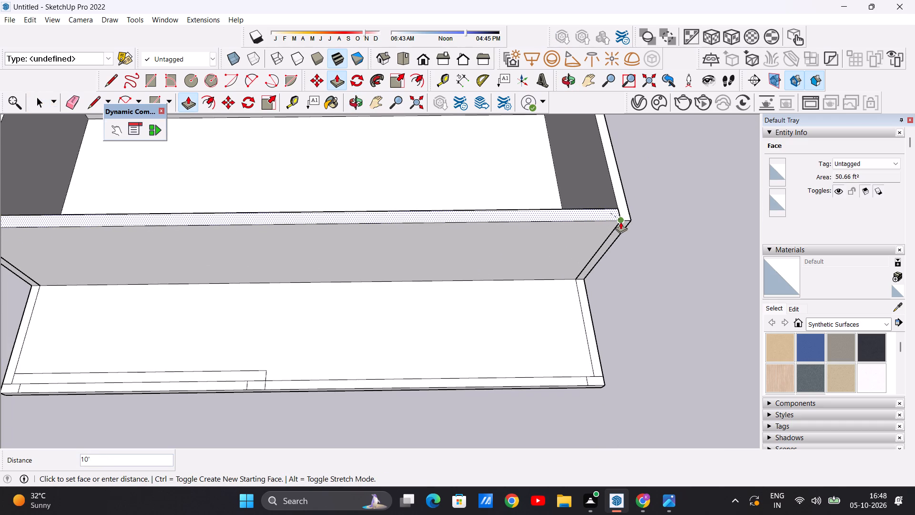
left_click(623, 217)
key("space")
Examine the enclosed walls from the front and above, and the column outline at the slab's front right corner.
middle_click_drag(578, 333, 571, 175)
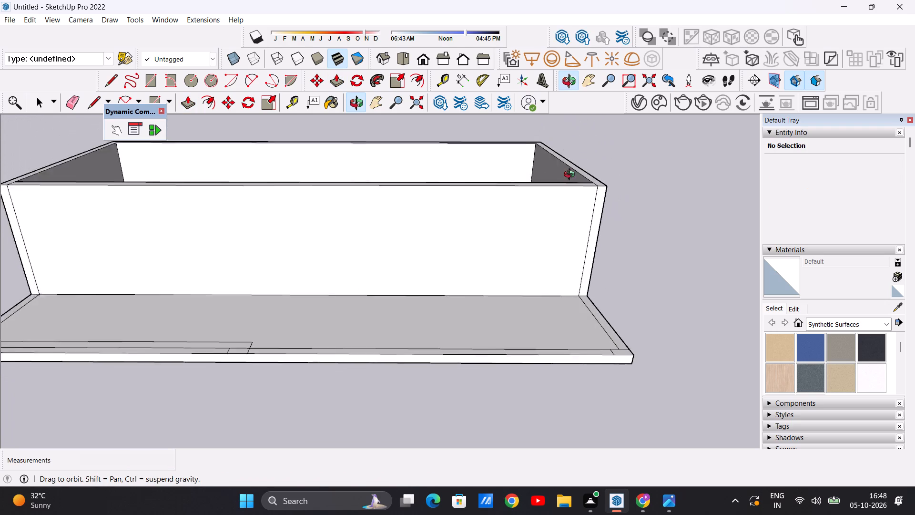
middle_click_drag(571, 175, 571, 175)
scroll(563, 261, "down", 10)
middle_click_drag(550, 304, 533, 261)
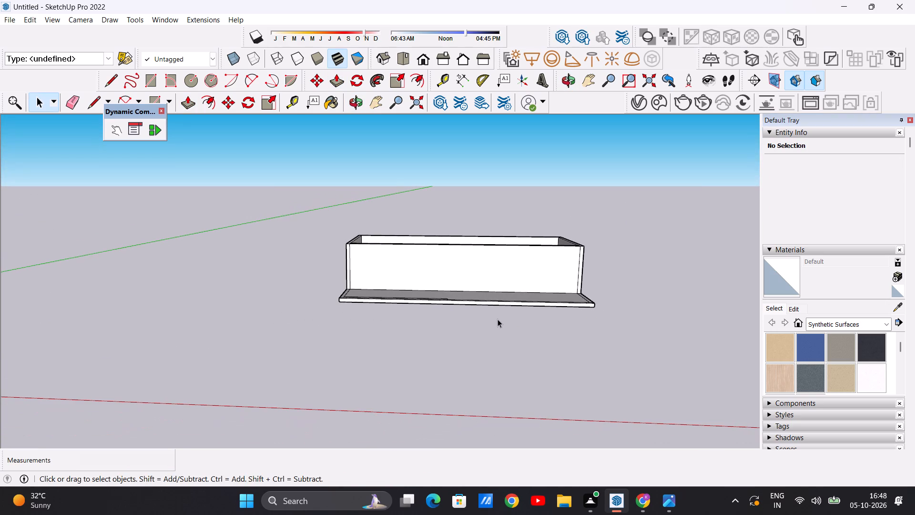
middle_click_drag(499, 317, 502, 436)
scroll(575, 314, "up", 11)
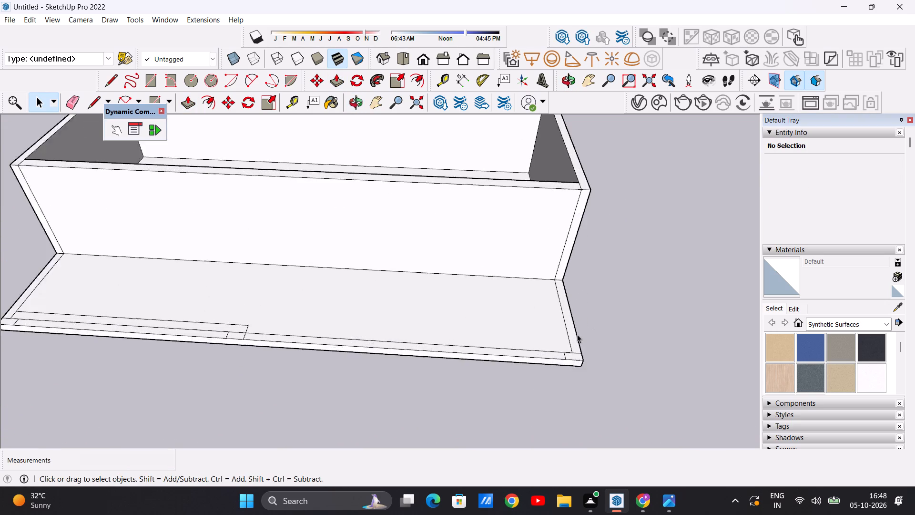
scroll(577, 334, "up", 3)
scroll(576, 334, "down", 7)
scroll(556, 367, "up", 20)
scroll(556, 367, "up", 2)
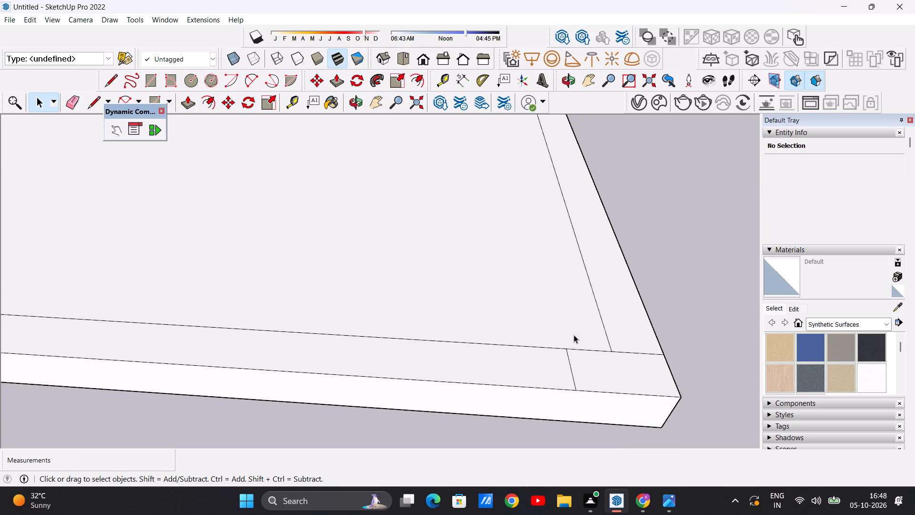
scroll(675, 376, "up", 1)
scroll(568, 351, "down", 16)
scroll(540, 343, "up", 1)
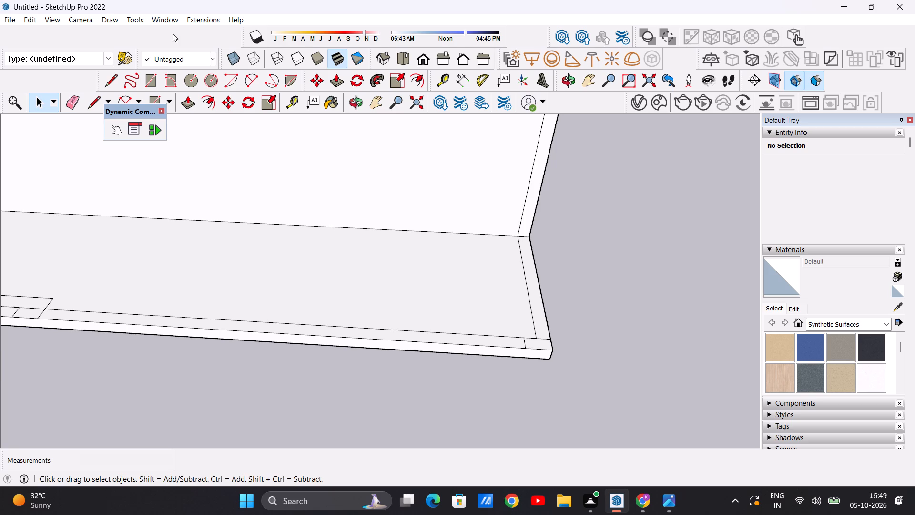
Erase the short dividing line across the front strip near the slab's right corner.
scroll(544, 316, "up", 2)
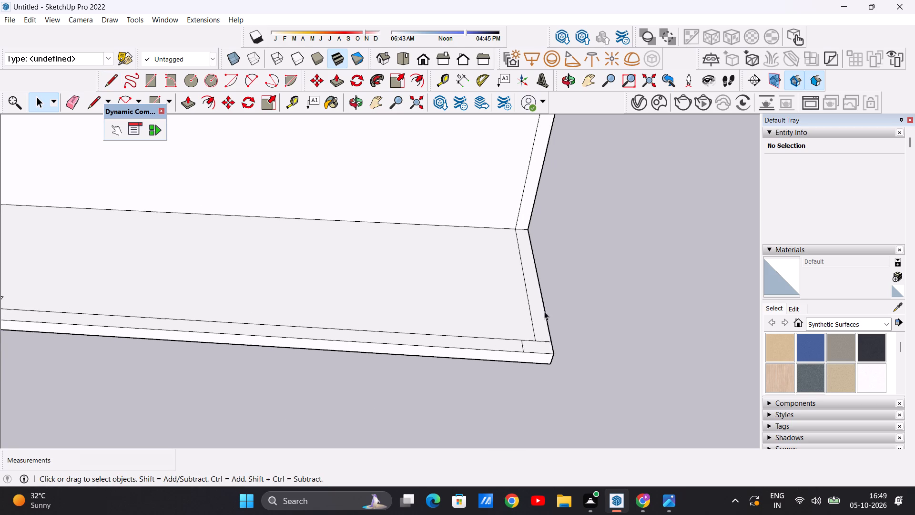
scroll(544, 311, "up", 4)
scroll(511, 374, "up", 11)
key("e")
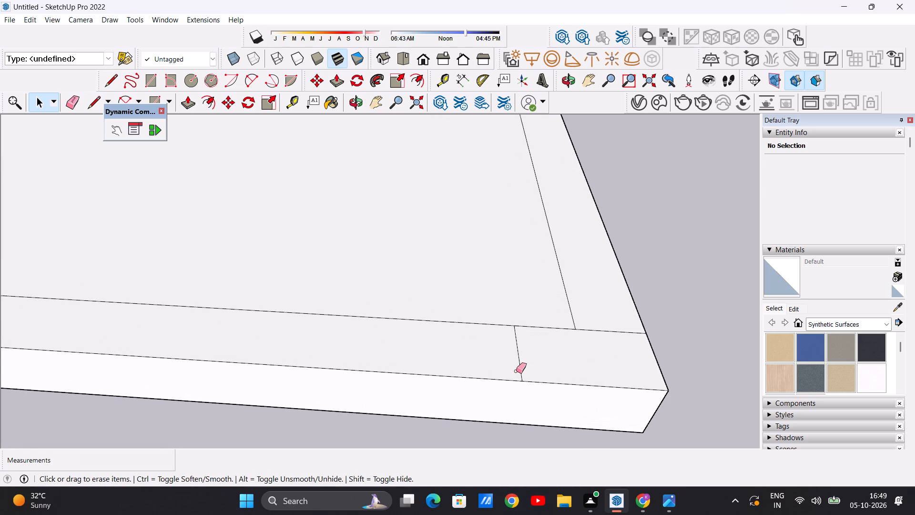
left_click(518, 356)
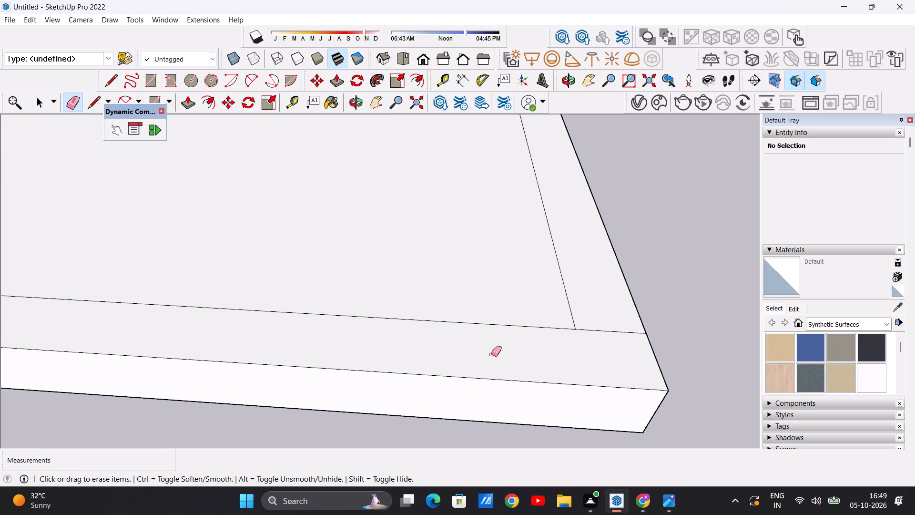
Draw a 9" line straight across the front strip, farther from the right corner than the erased divider.
key("l")
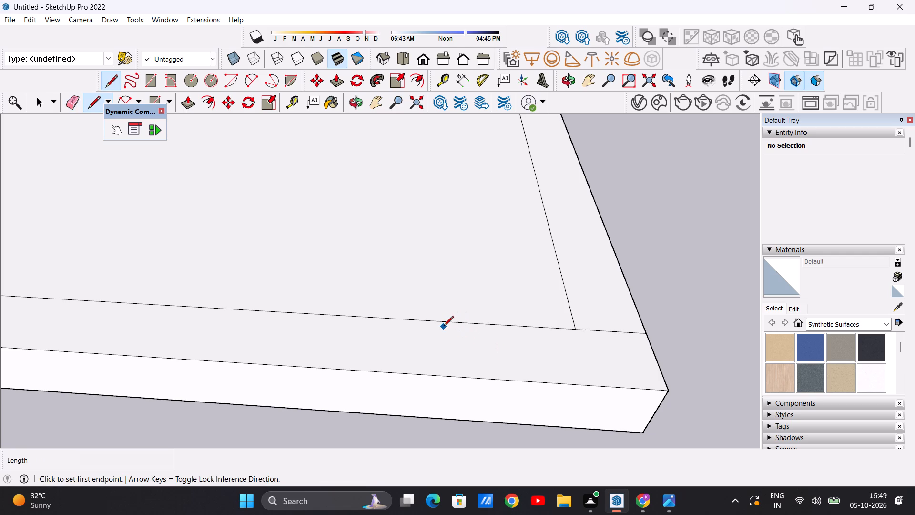
left_click(447, 320)
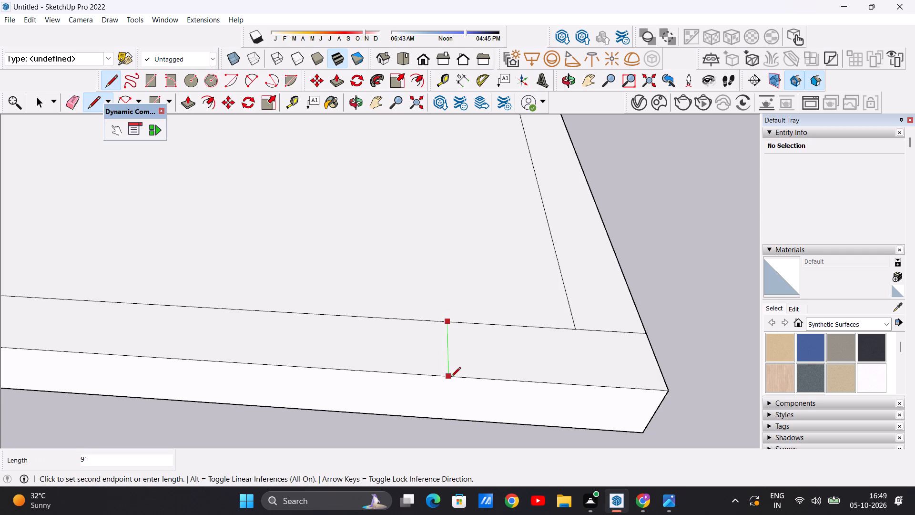
left_click(450, 378)
key("space")
Examine the new corner column outline, the front strip and the raised walls from above and from the front.
scroll(446, 317, "up", 4)
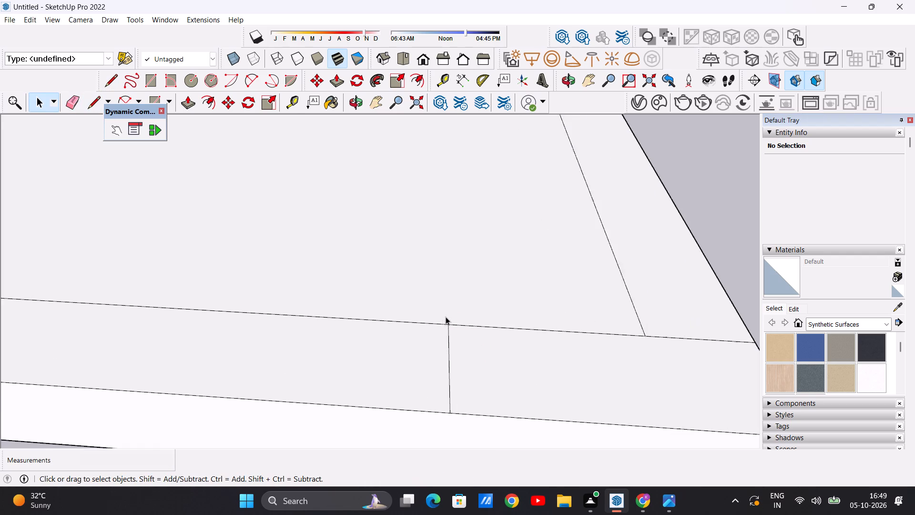
scroll(446, 317, "up", 12)
scroll(454, 343, "down", 20)
scroll(454, 343, "down", 20)
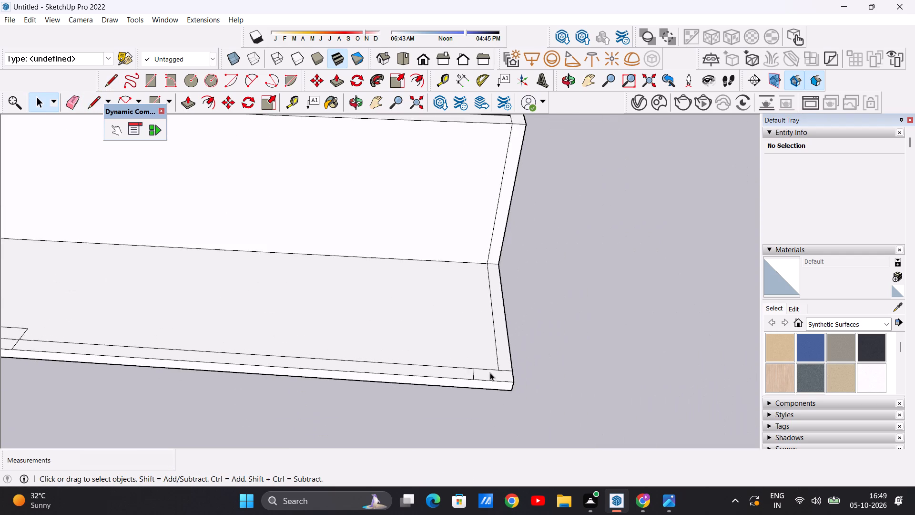
scroll(490, 372, "down", 14)
scroll(301, 361, "up", 4)
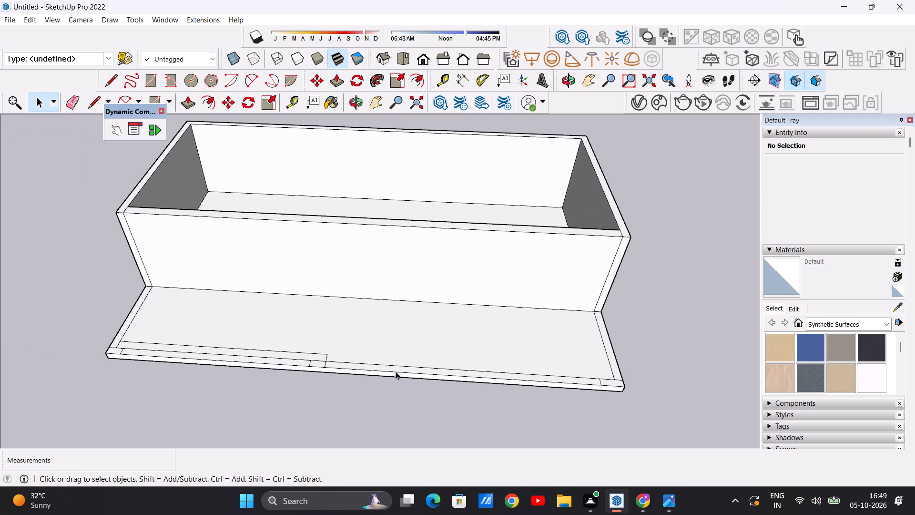
scroll(310, 357, "up", 1)
scroll(397, 365, "down", 4)
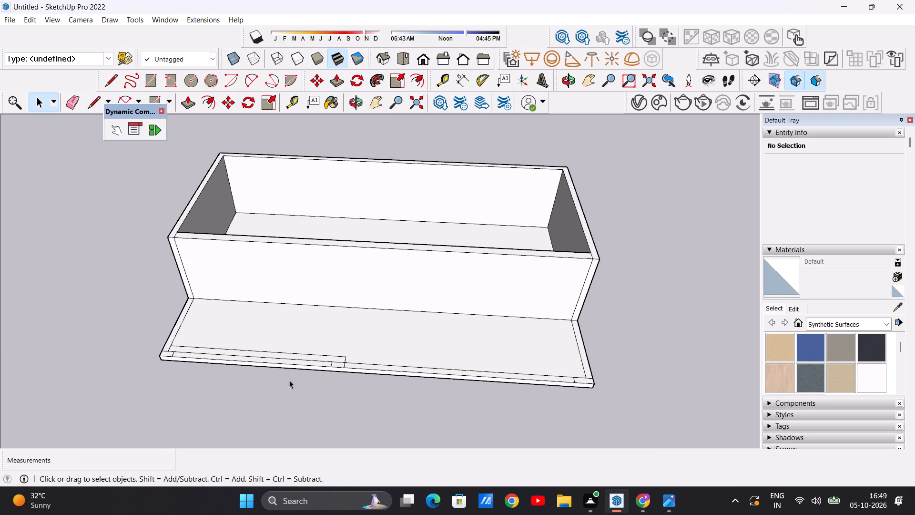
middle_click_drag(305, 393, 334, 263)
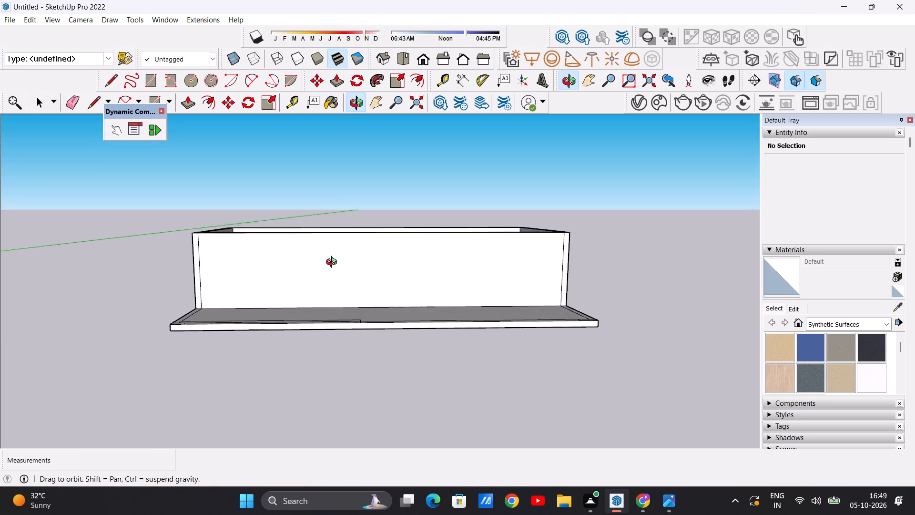
middle_click_drag(334, 263, 326, 284)
scroll(335, 276, "down", 1)
scroll(417, 285, "up", 2)
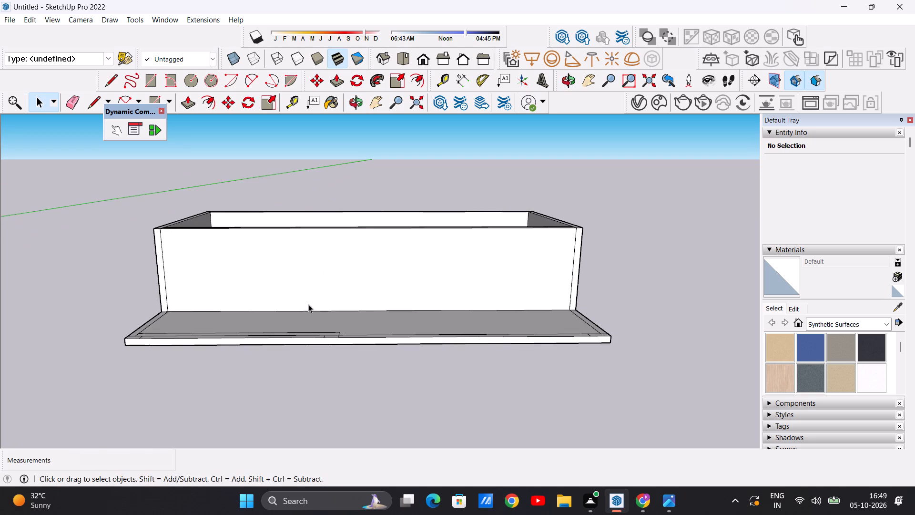
Draw a 9" line straight across the right side strip, just behind the front strip at the slab's front right corner.
middle_click_drag(305, 301, 305, 282)
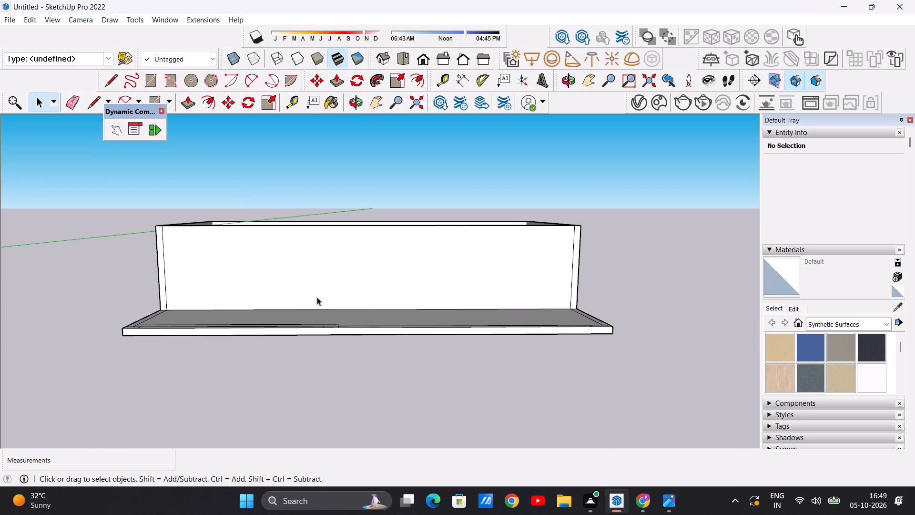
middle_click_drag(299, 327, 290, 499)
scroll(348, 368, "up", 5)
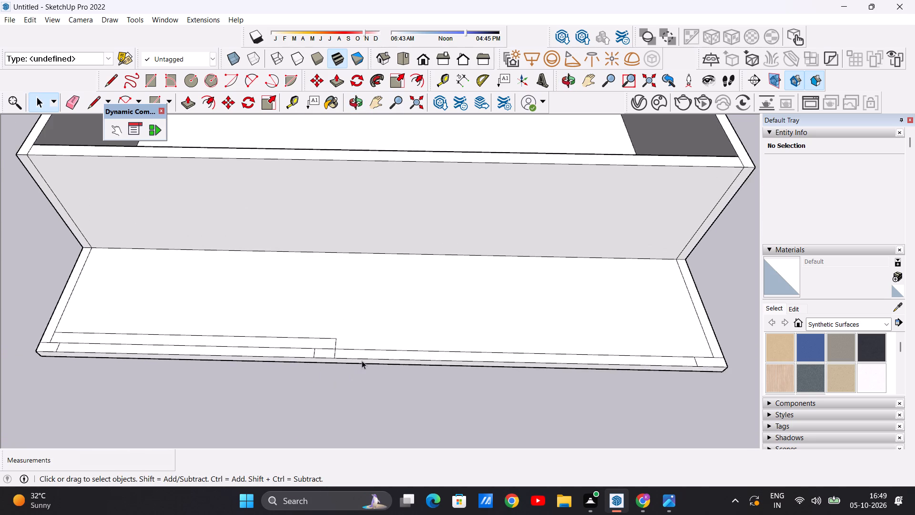
scroll(370, 358, "down", 6)
middle_click_drag(537, 355, 523, 378)
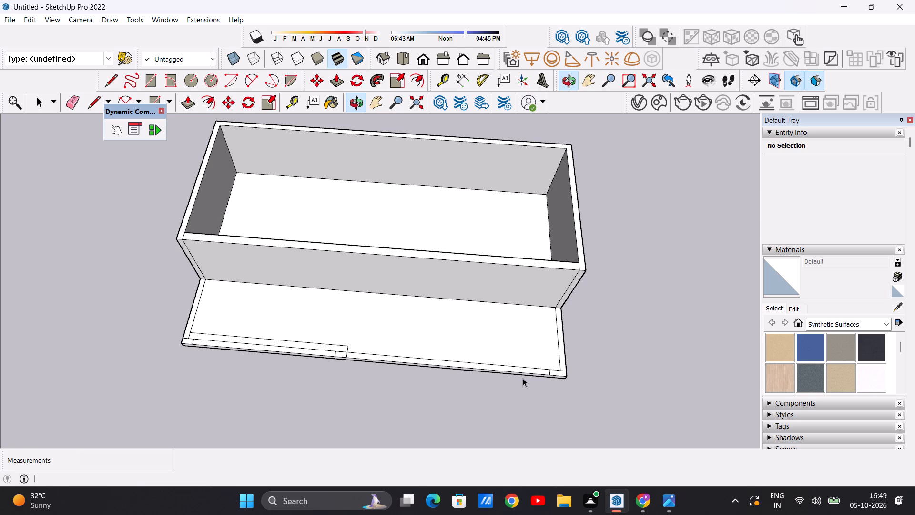
scroll(574, 366, "up", 6)
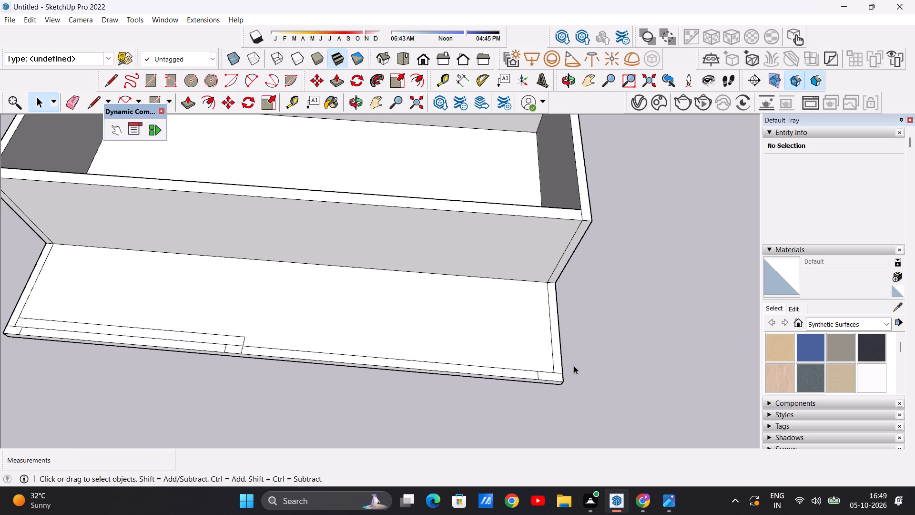
scroll(559, 362, "up", 7)
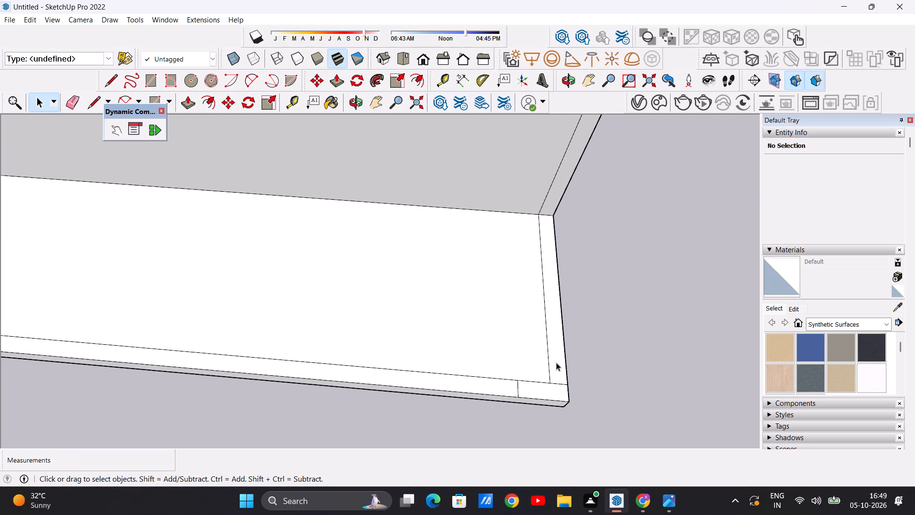
key("l")
scroll(556, 362, "up", 5)
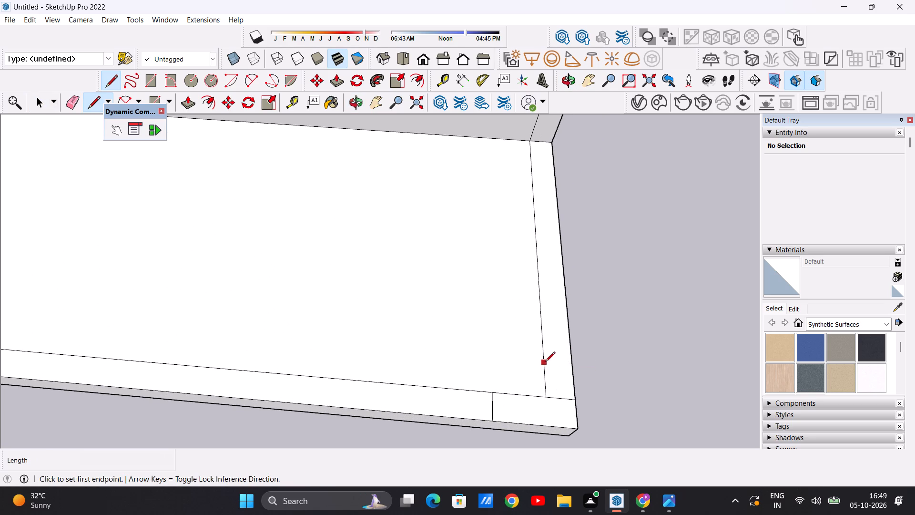
left_click(545, 362)
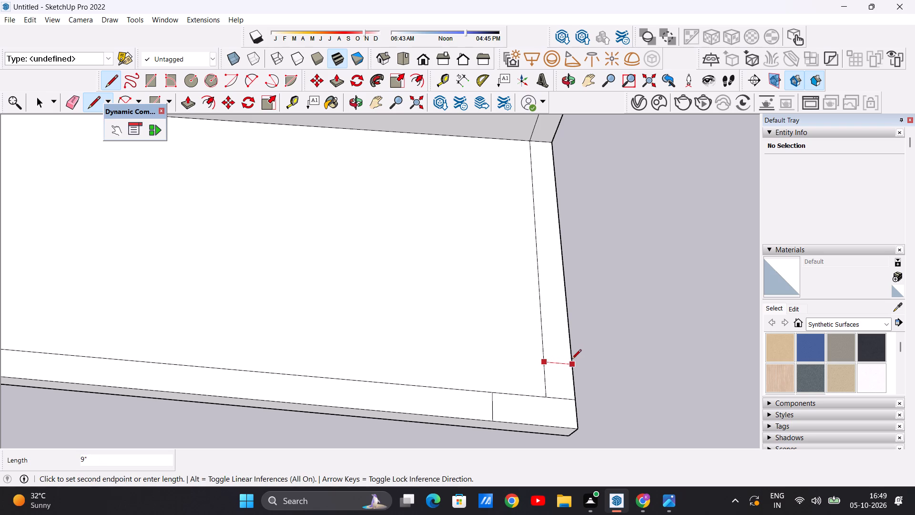
left_click(573, 360)
key("space")
Examine the column outlines at both ends of the front strip and the walls around the open front area.
scroll(376, 365, "down", 5)
scroll(376, 364, "up", 1)
scroll(376, 358, "down", 4)
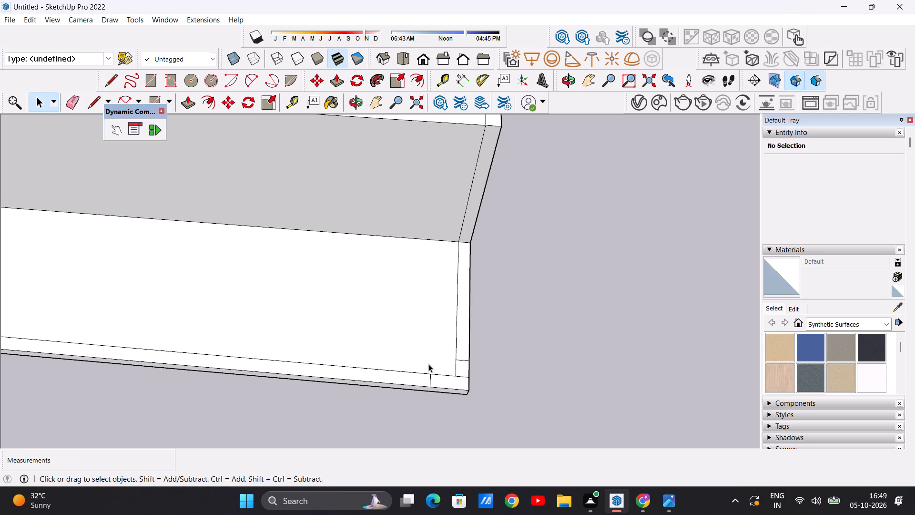
middle_click_drag(478, 401, 448, 310)
scroll(428, 357, "down", 14)
middle_click_drag(490, 370, 467, 366)
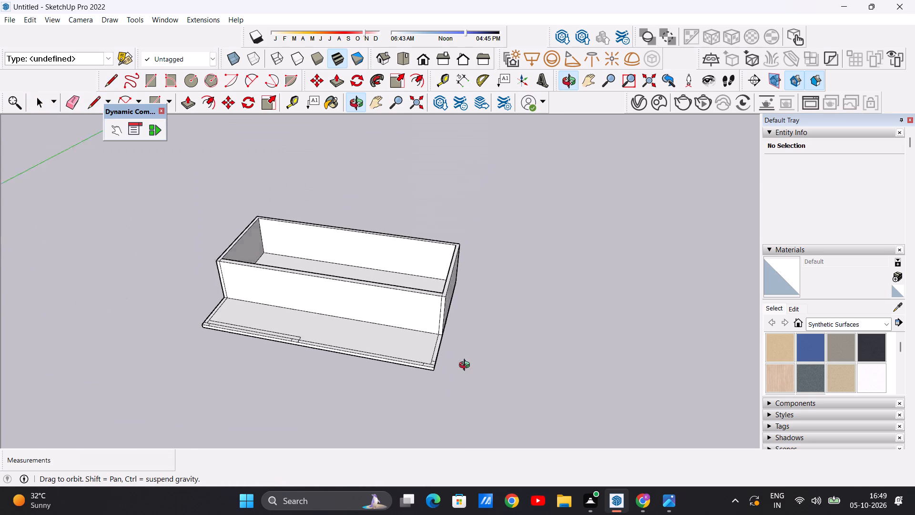
middle_click_drag(467, 366, 311, 423)
scroll(366, 361, "up", 7)
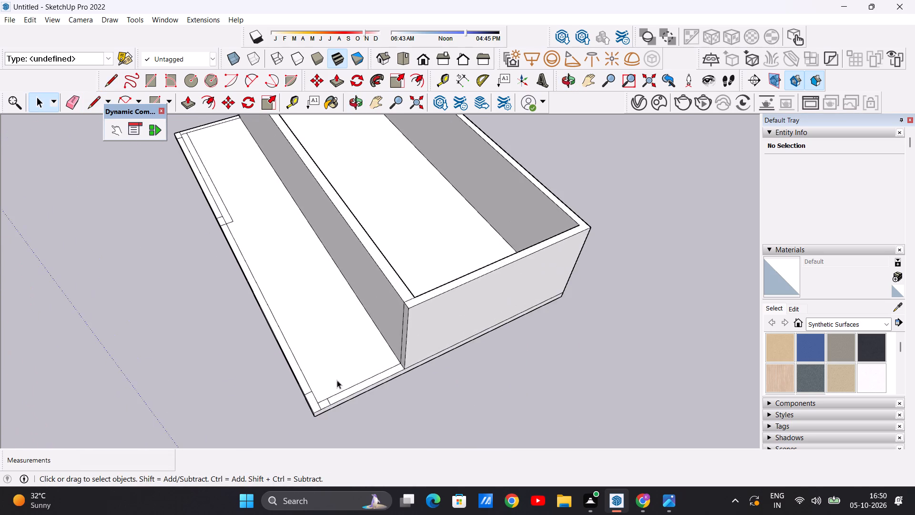
scroll(334, 390, "up", 6)
scroll(395, 407, "down", 16)
scroll(303, 247, "up", 8)
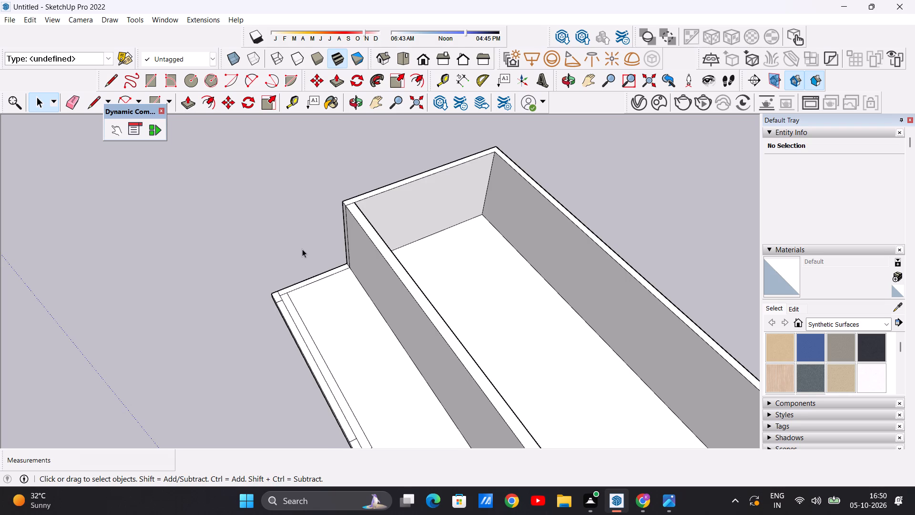
scroll(295, 290, "up", 12)
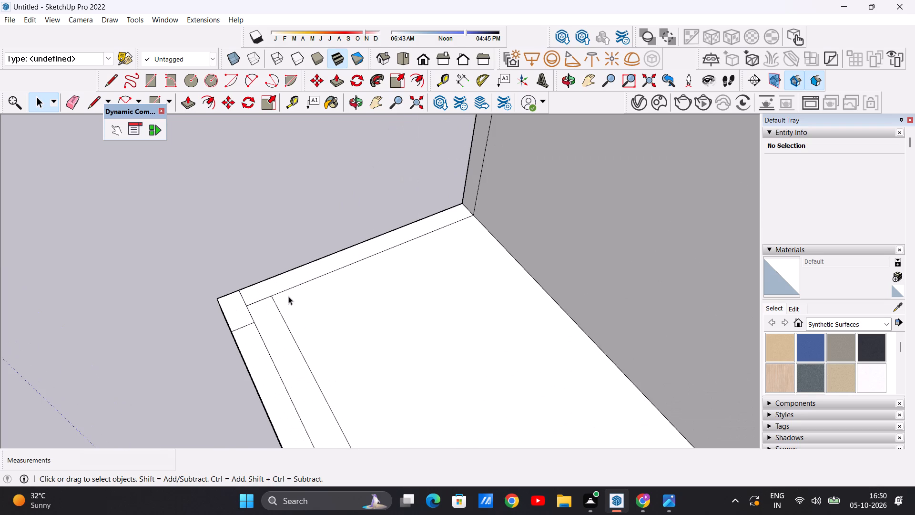
scroll(288, 296, "down", 11)
scroll(294, 292, "down", 10)
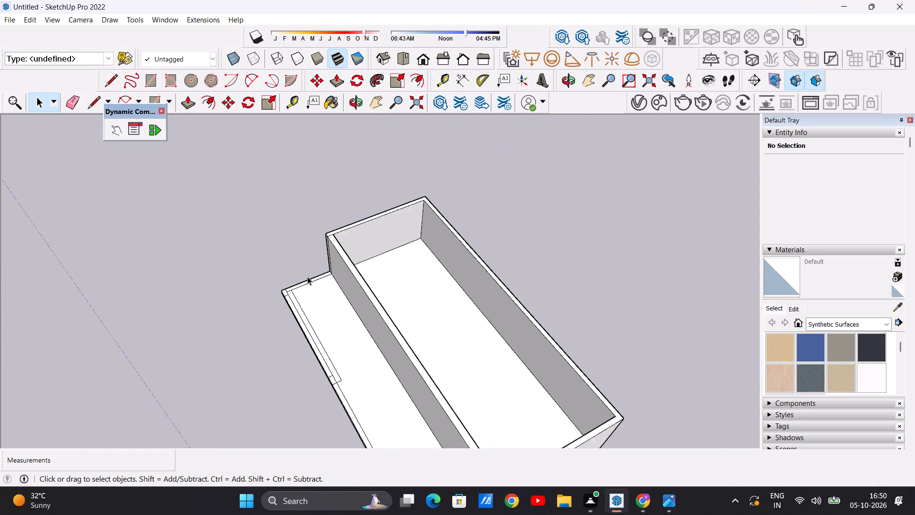
scroll(307, 277, "down", 2)
Push/Pull the small face at the front end of the right side strip up 10' as a column level with the wall top.
scroll(399, 433, "up", 7)
scroll(366, 407, "up", 11)
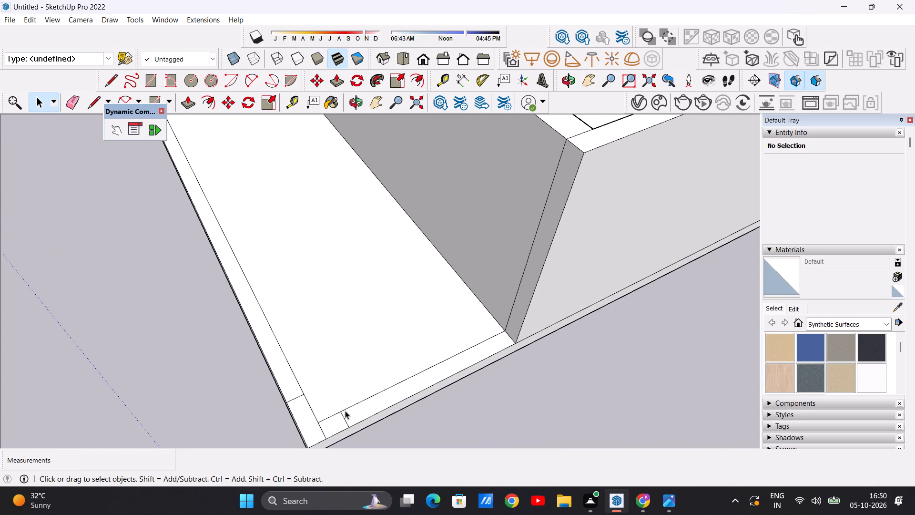
key("p")
left_click(335, 421)
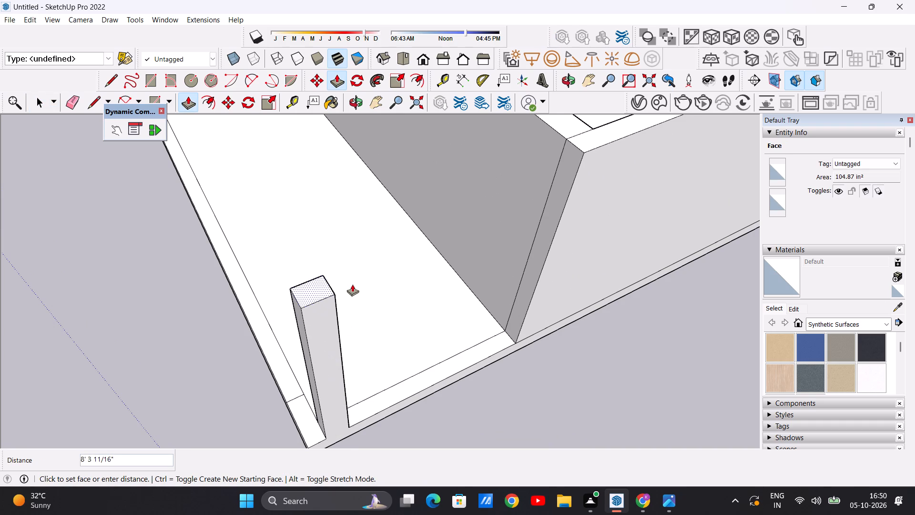
scroll(343, 295, "down", 6)
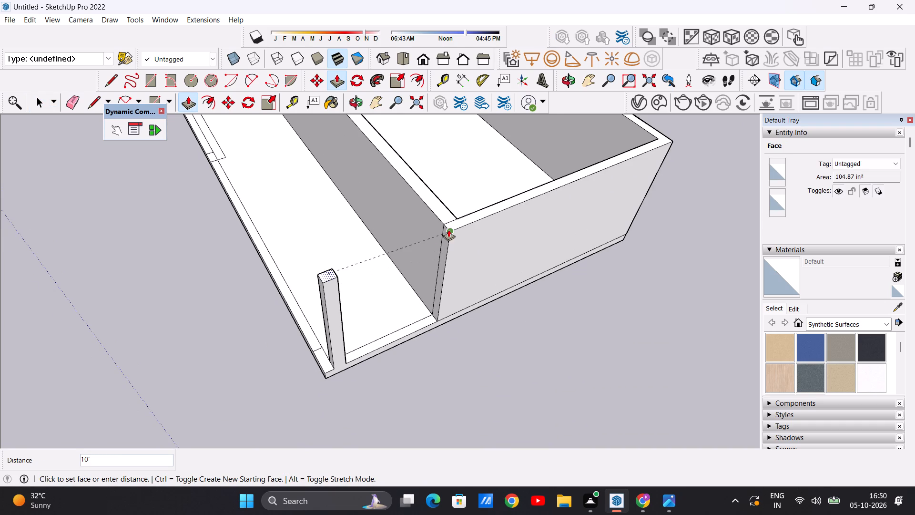
left_click(448, 229)
Raise the right side strip between the new column and the house wall into a low wall about 3' 5" high.
scroll(400, 322, "up", 11)
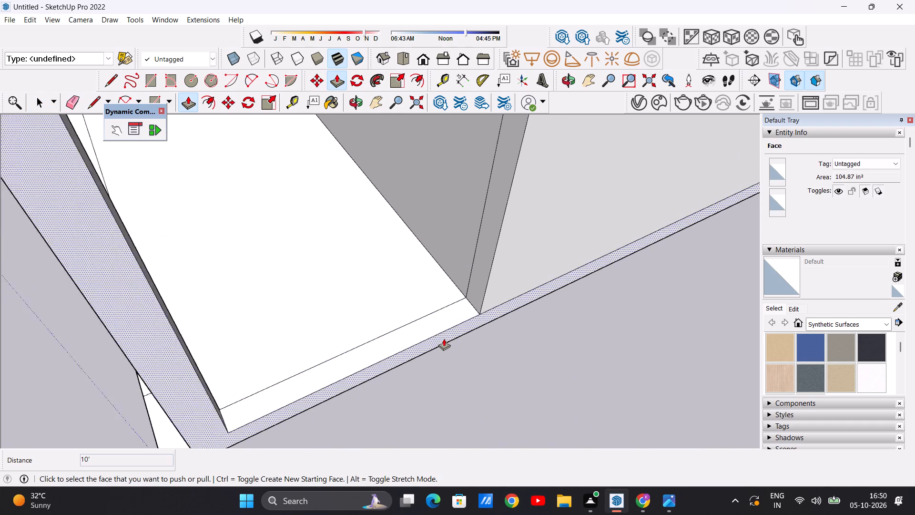
left_click(438, 323)
scroll(455, 262, "down", 7)
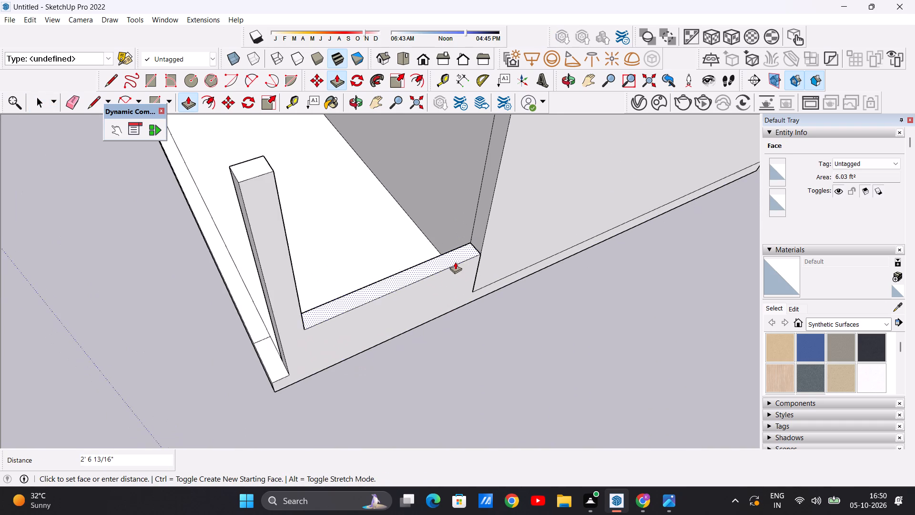
scroll(455, 262, "down", 2)
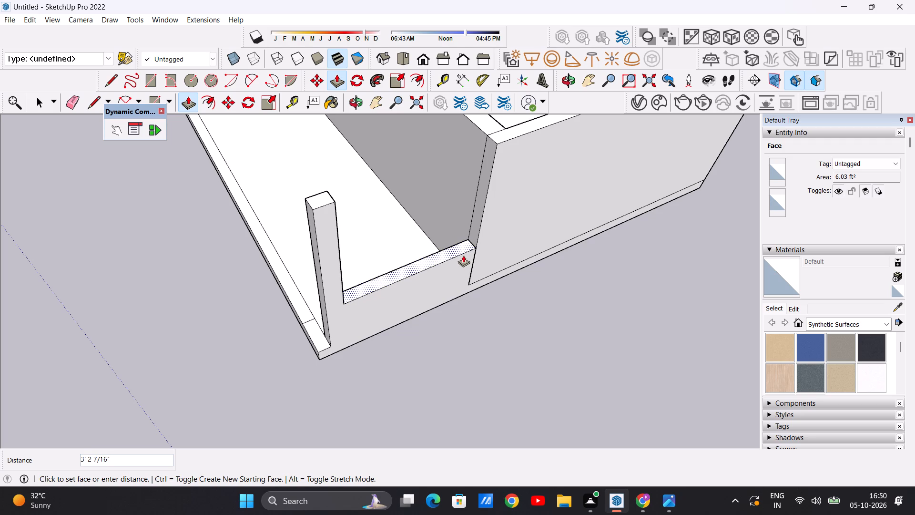
left_click(462, 252)
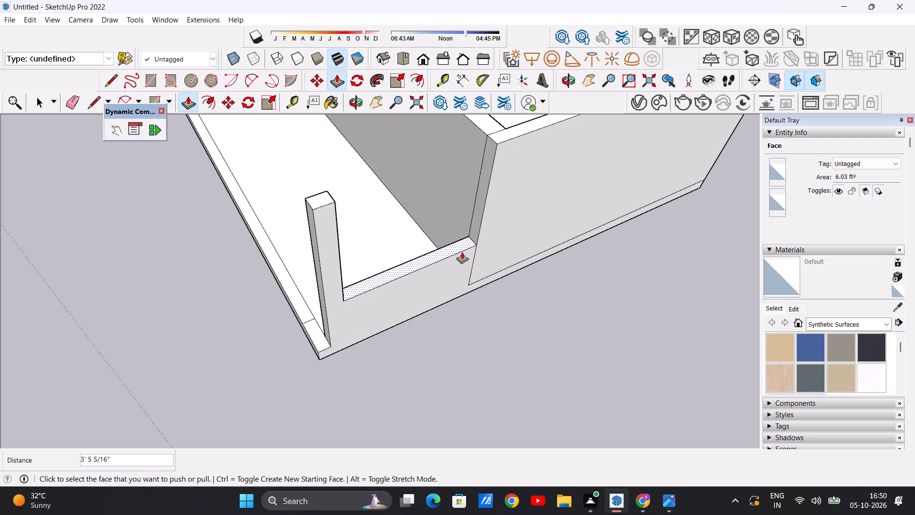
key("space")
Draw a 9" line across the narrow wall end face facing the column, just below the wall's top.
middle_click_drag(444, 331, 507, 222)
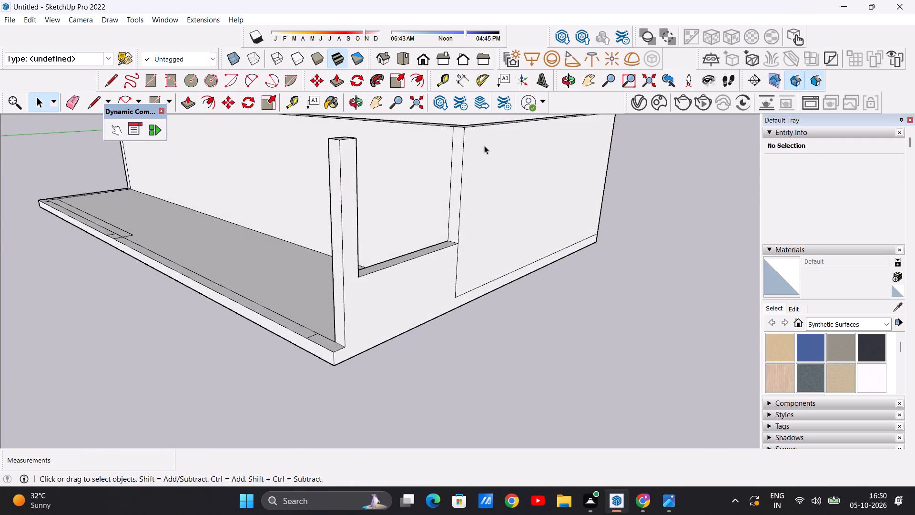
scroll(473, 135, "up", 4)
scroll(466, 233, "down", 2)
scroll(466, 233, "up", 1)
scroll(466, 233, "down", 3)
scroll(456, 143, "up", 8)
scroll(465, 205, "down", 5)
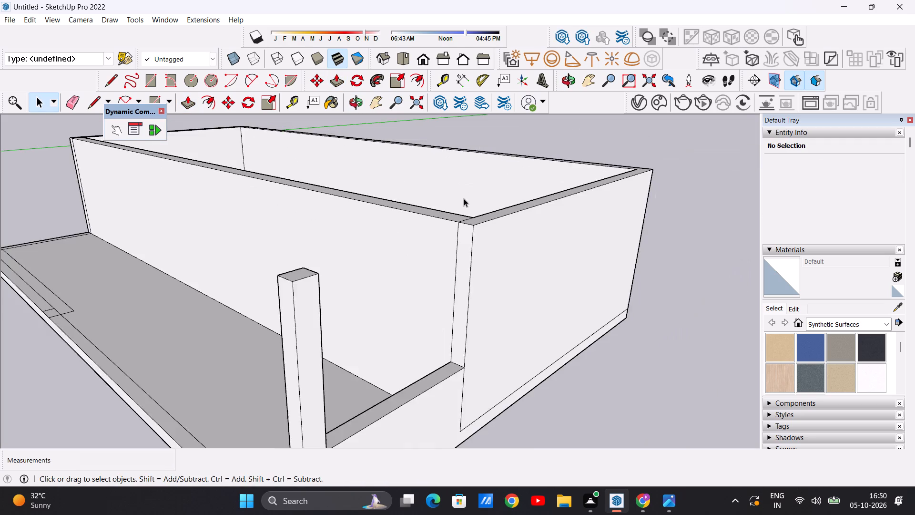
scroll(464, 198, "down", 4)
scroll(461, 255, "up", 6)
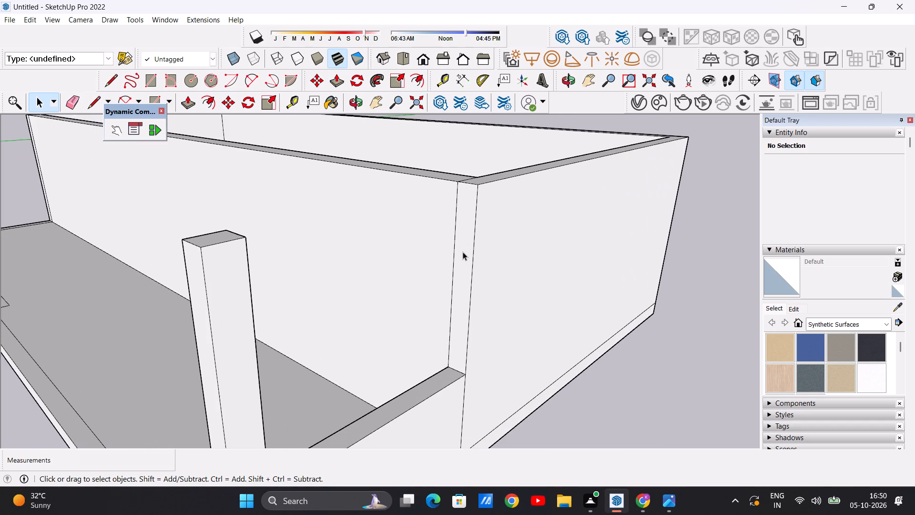
key("l")
scroll(457, 214, "up", 6)
left_click(453, 208)
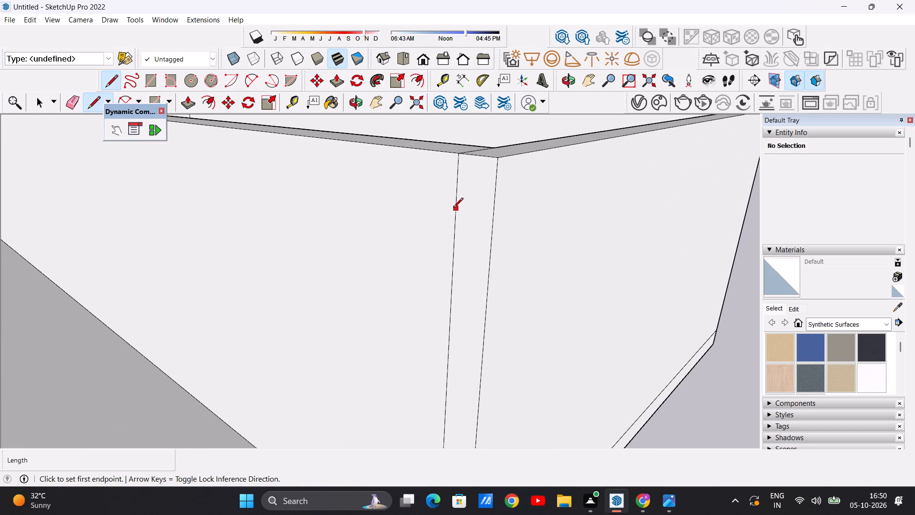
left_click(490, 219)
key("space")
Extend the small face at the top of the wall end about 8' to the column as a beam over the opening.
key("p")
left_click(483, 191)
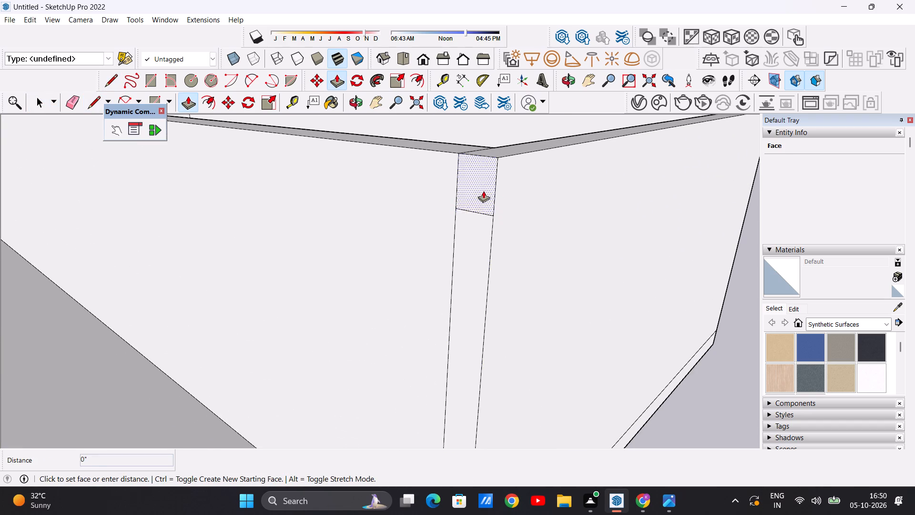
scroll(346, 239, "down", 13)
scroll(274, 248, "up", 6)
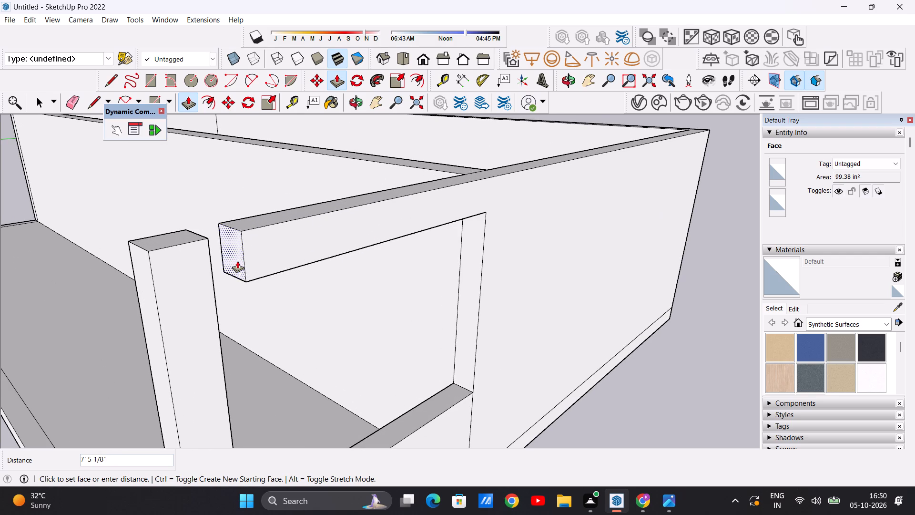
scroll(469, 242, "down", 2)
middle_click_drag(413, 272, 318, 286)
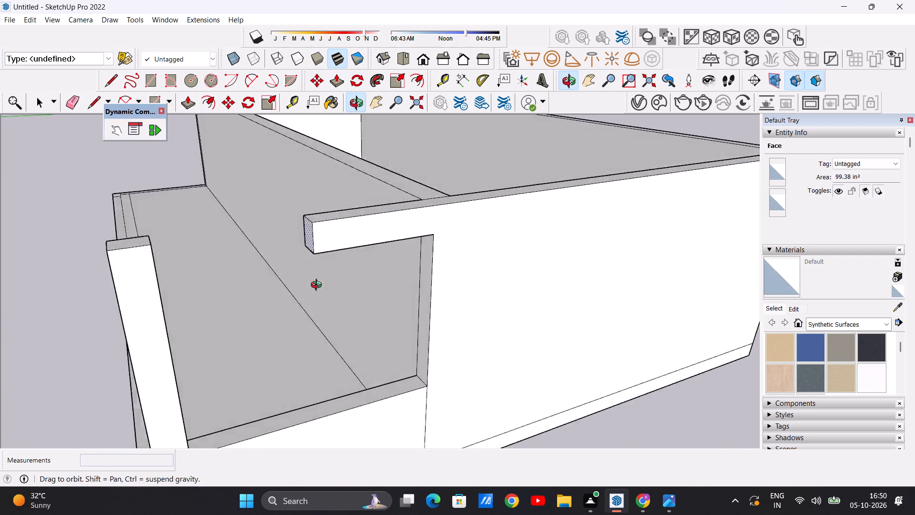
middle_click_drag(318, 286, 243, 288)
scroll(443, 232, "down", 9)
scroll(365, 210, "down", 5)
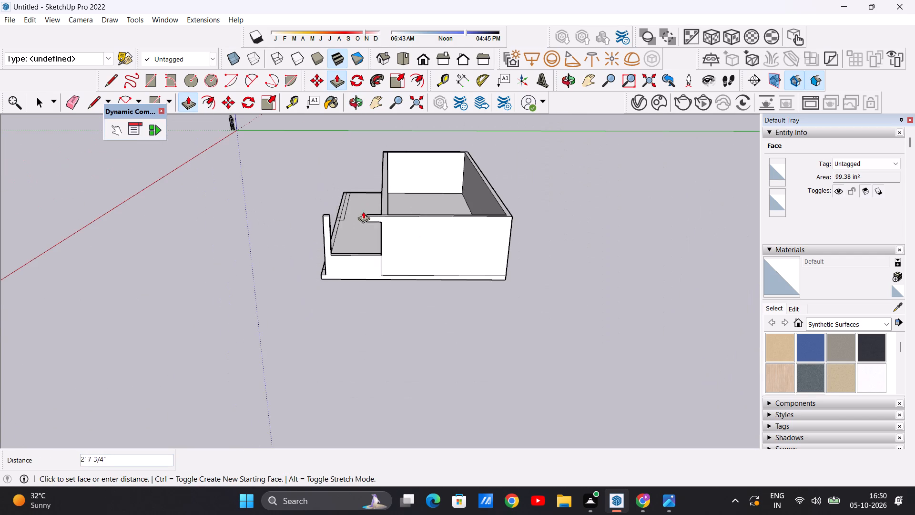
scroll(320, 219, "up", 20)
scroll(320, 219, "up", 1)
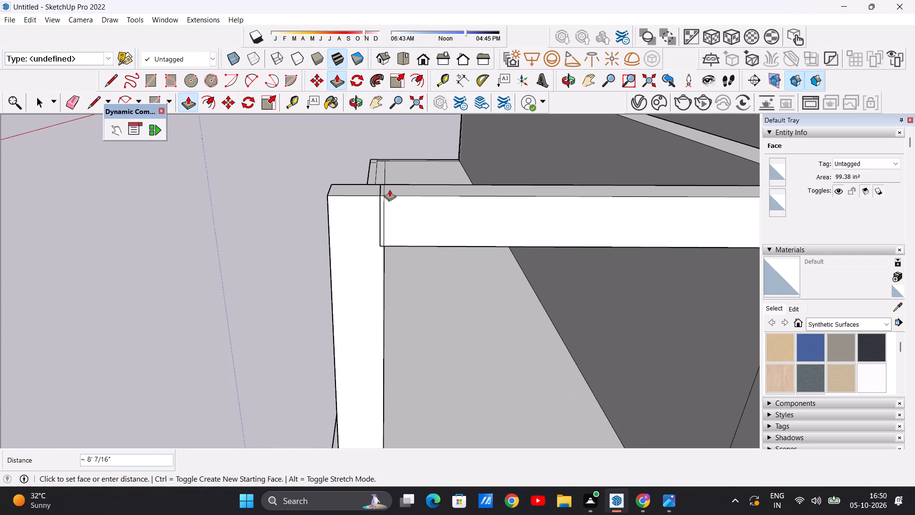
left_click(383, 196)
key("space")
Examine the column, beam and low wall framing the right side opening from the front and the side.
scroll(397, 278, "down", 13)
middle_click_drag(321, 280, 546, 251)
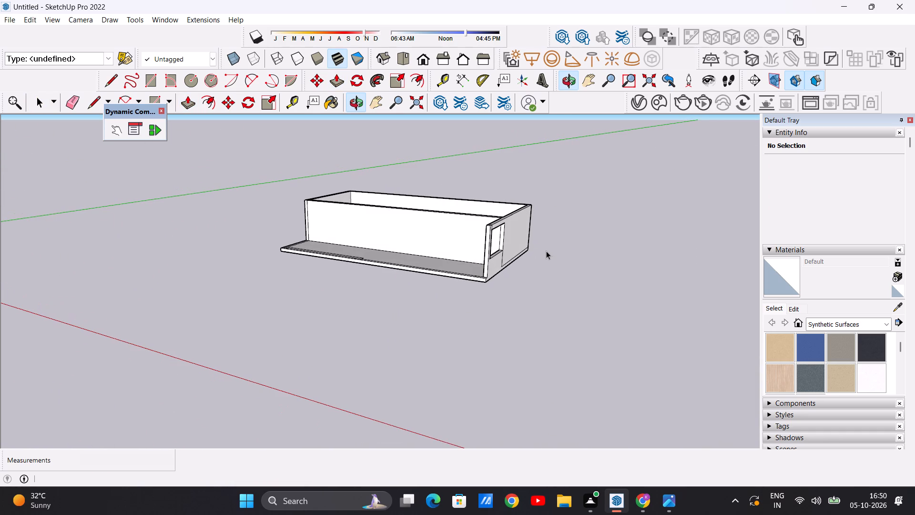
scroll(546, 251, "down", 5)
middle_click_drag(431, 250, 380, 238)
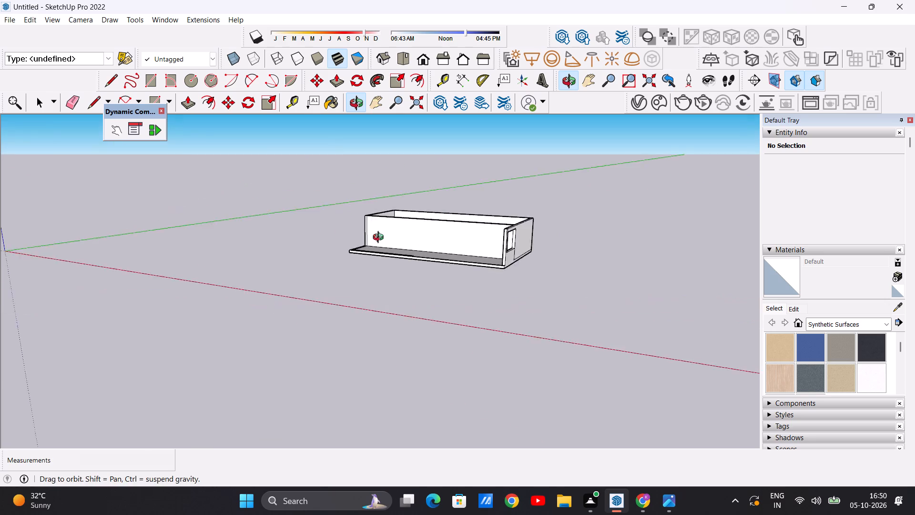
middle_click_drag(380, 238, 285, 238)
scroll(445, 260, "up", 14)
middle_click_drag(468, 267, 507, 260)
scroll(547, 239, "up", 4)
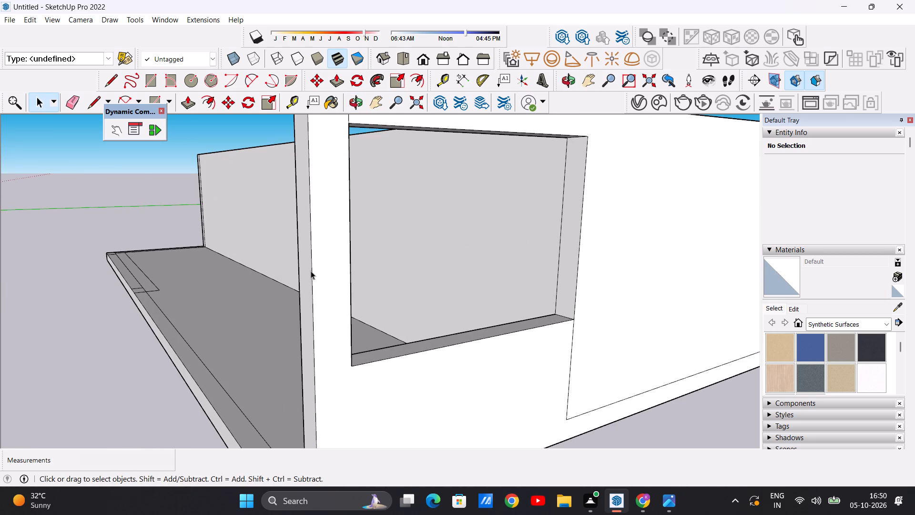
Push/Pull the opening's rear jamb face about 1' 1 1/4" toward the front column.
key("p")
scroll(311, 271, "down", 10)
scroll(438, 248, "up", 8)
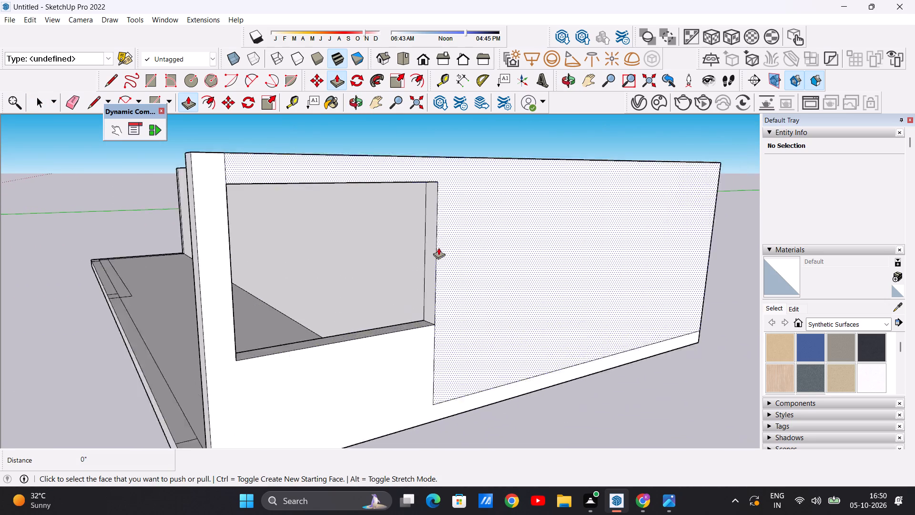
scroll(424, 252, "up", 4)
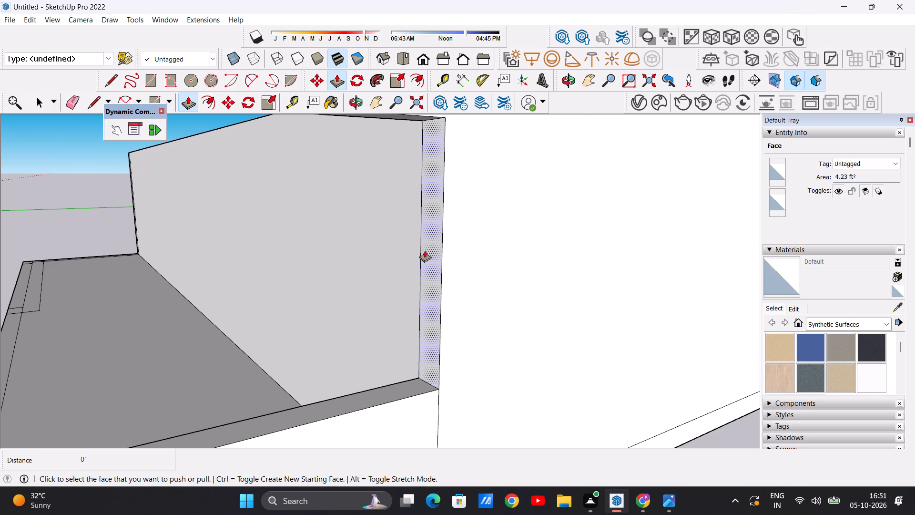
left_click(425, 250)
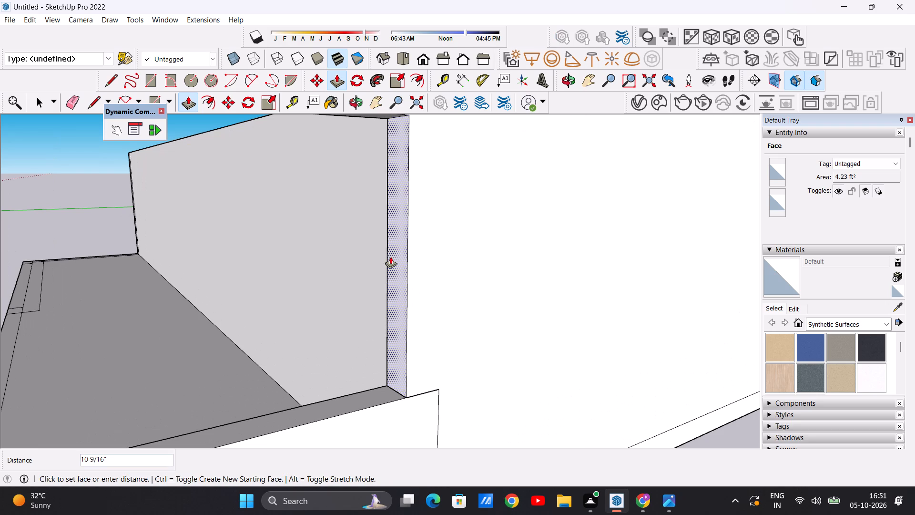
left_click(381, 259)
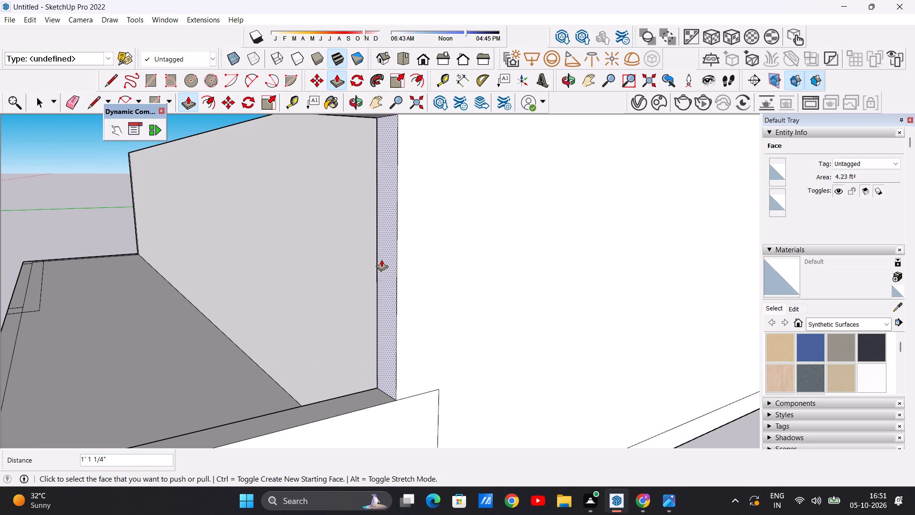
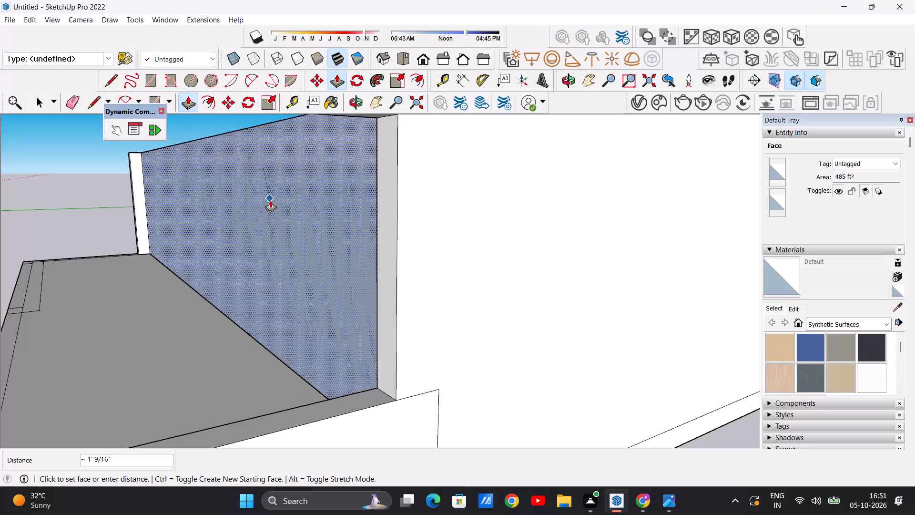
Push/Pull the side opening's rear jamb face about 1' 7/8" further toward the front column.
key("space")
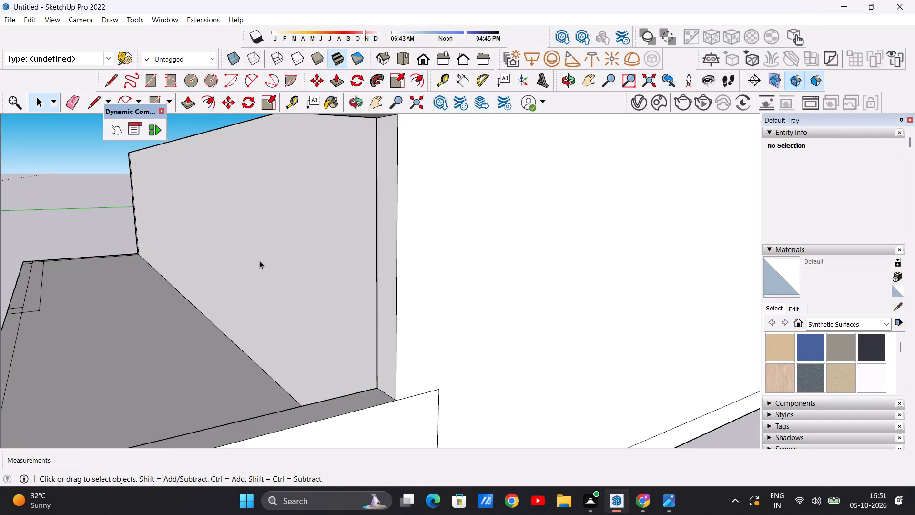
key("p")
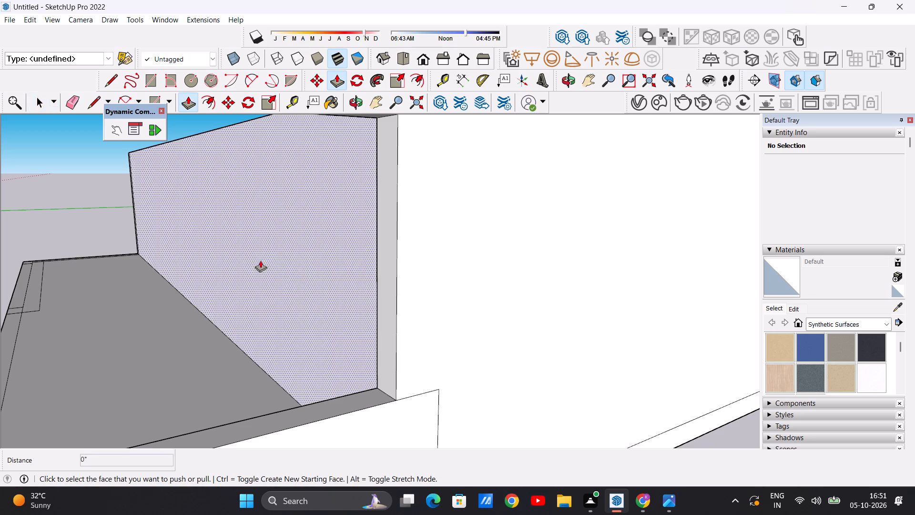
left_click(384, 279)
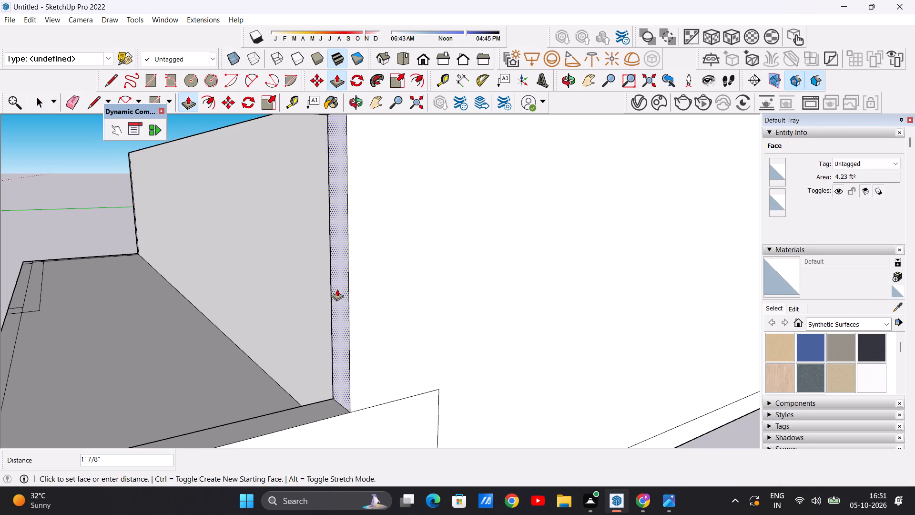
left_click(337, 289)
key("space")
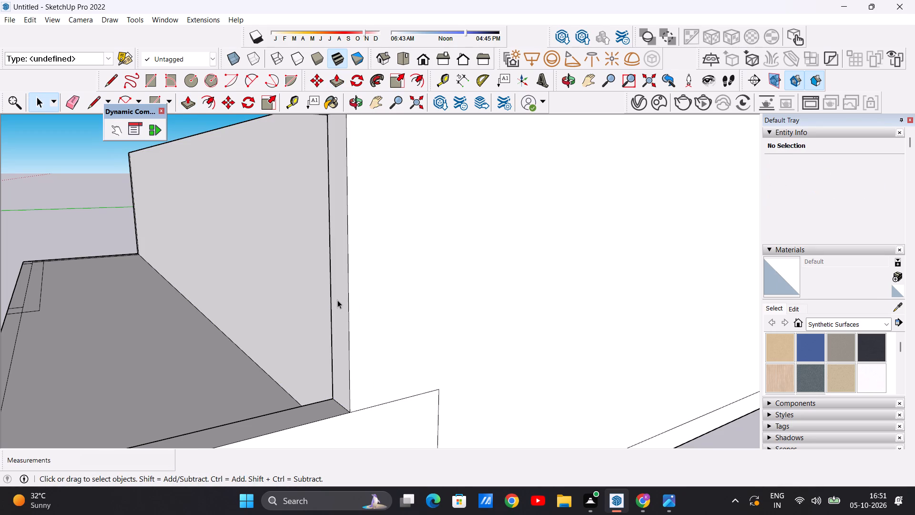
scroll(351, 325, "down", 8)
scroll(335, 266, "up", 2)
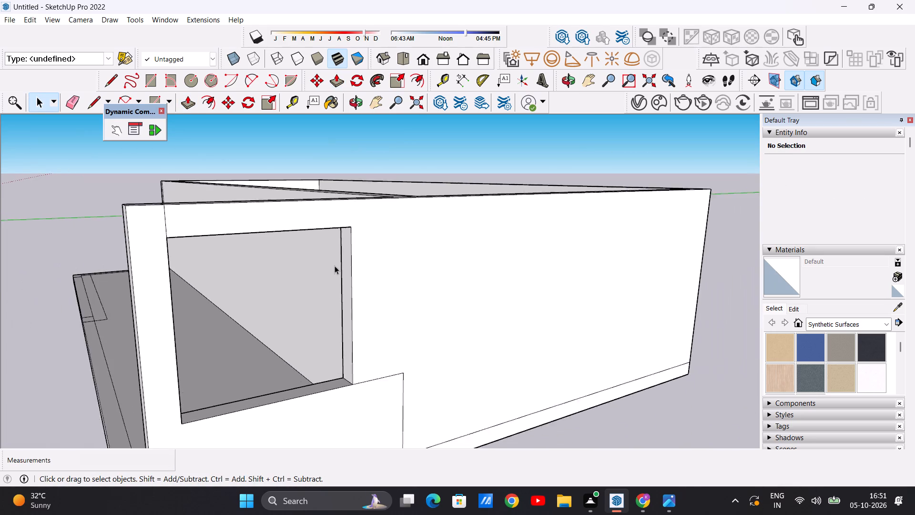
scroll(335, 266, "up", 4)
scroll(337, 287, "down", 6)
scroll(336, 289, "up", 6)
scroll(313, 280, "down", 4)
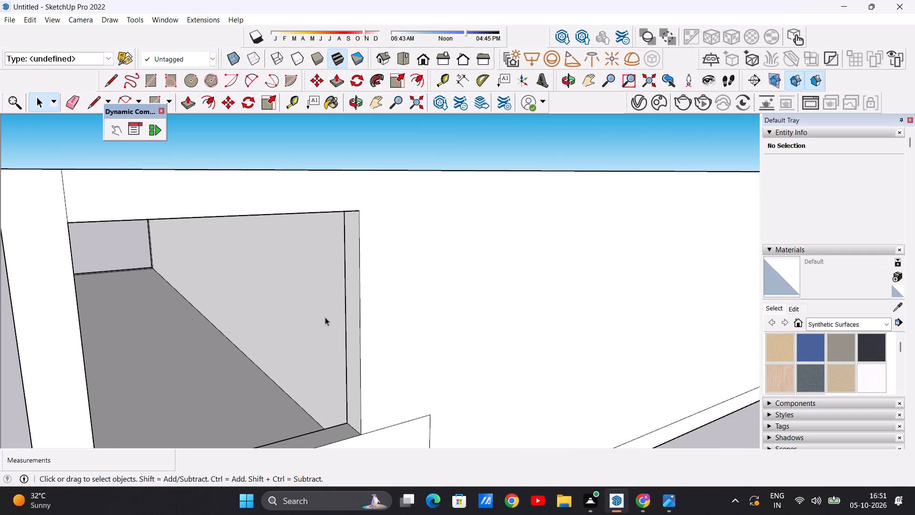
scroll(343, 287, "up", 1)
scroll(369, 280, "down", 4)
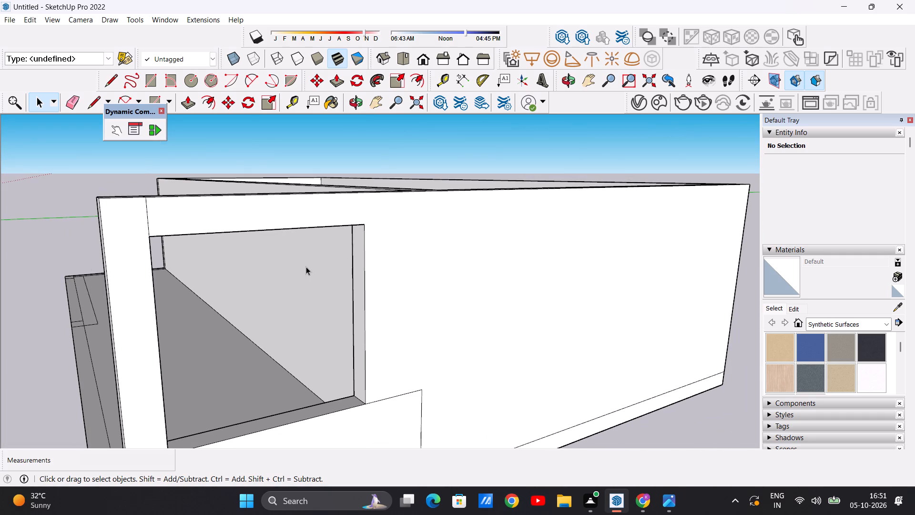
Push/Pull the underside of the beam above the side opening down about 1' 5 5/16".
key("p")
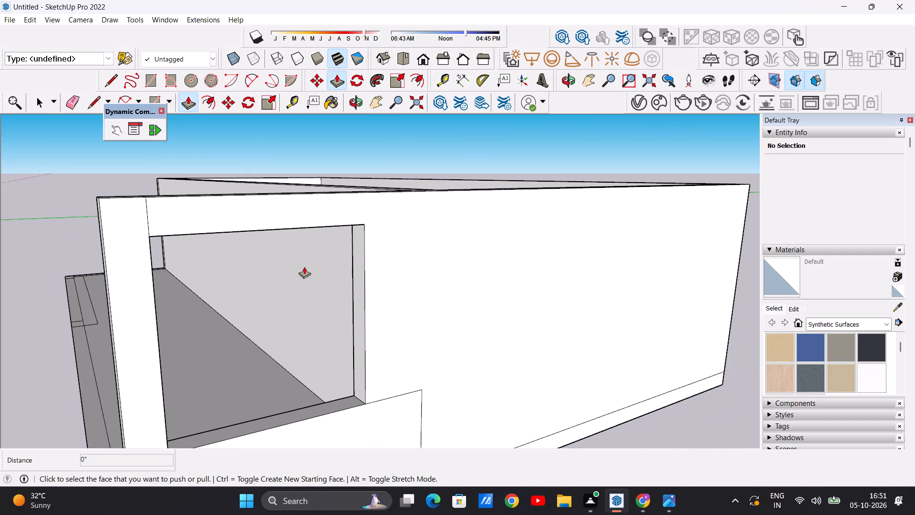
scroll(290, 326, "up", 2)
middle_click_drag(290, 326, 297, 290)
scroll(295, 322, "down", 4)
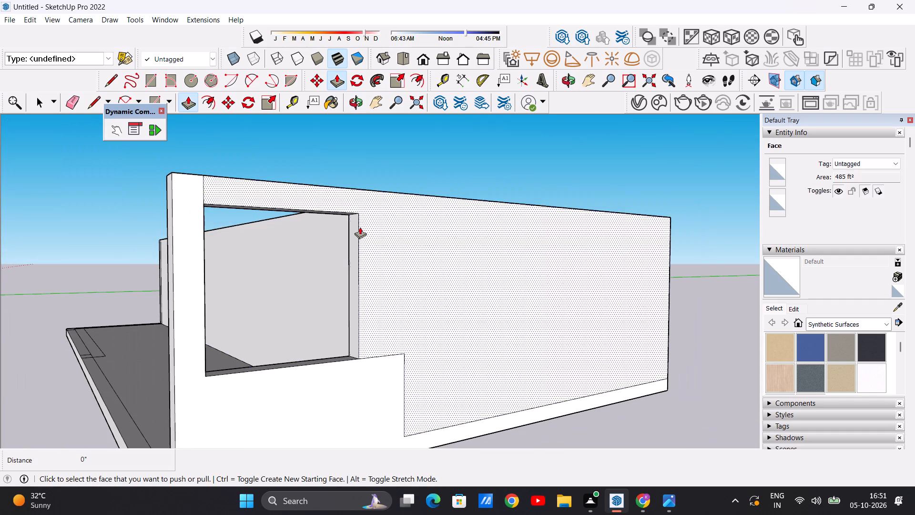
middle_click_drag(360, 261, 349, 221)
scroll(312, 190, "up", 12)
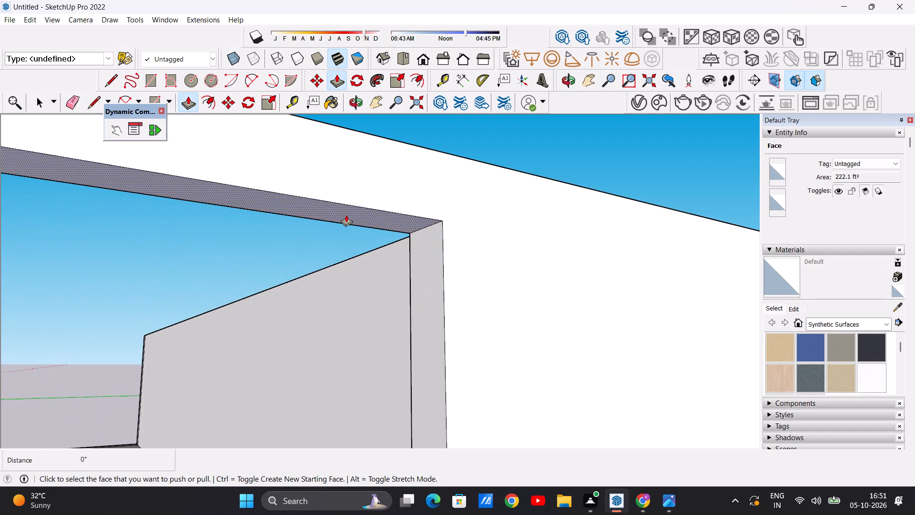
left_click(346, 215)
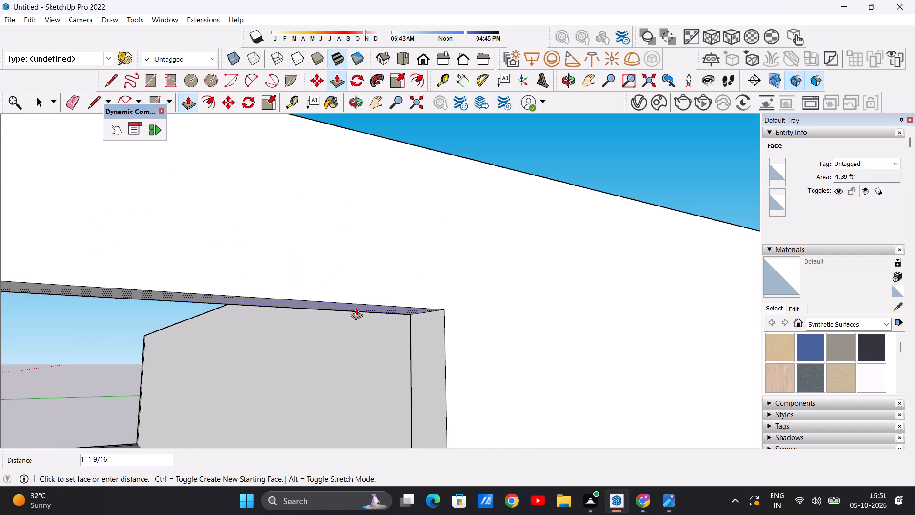
left_click(354, 334)
scroll(363, 324, "down", 16)
scroll(325, 323, "up", 4)
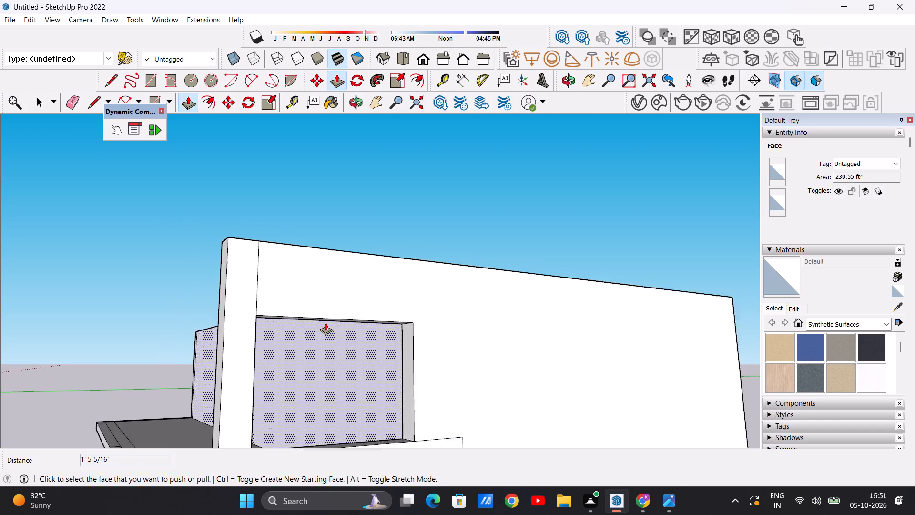
scroll(325, 323, "up", 1)
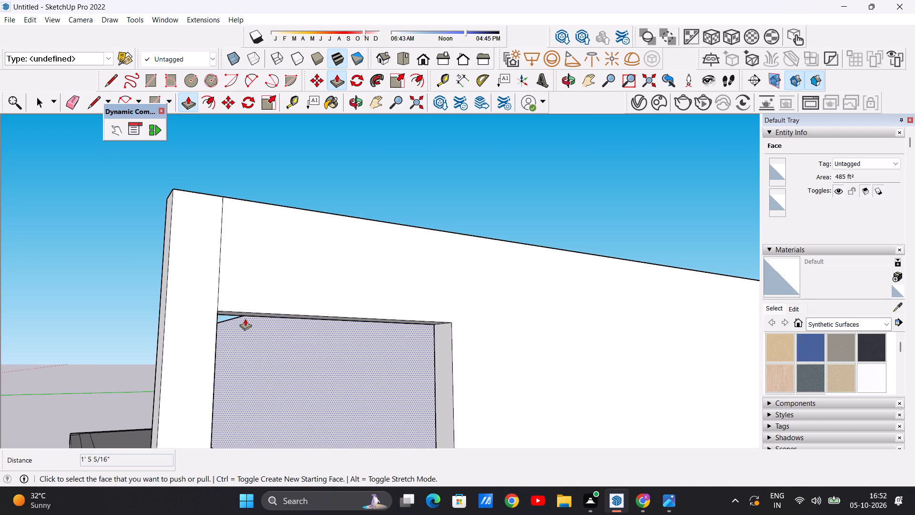
scroll(294, 297, "down", 9)
Raise the top face of the low wall below the side opening by about 7 7/16".
middle_click_drag(311, 354, 263, 393)
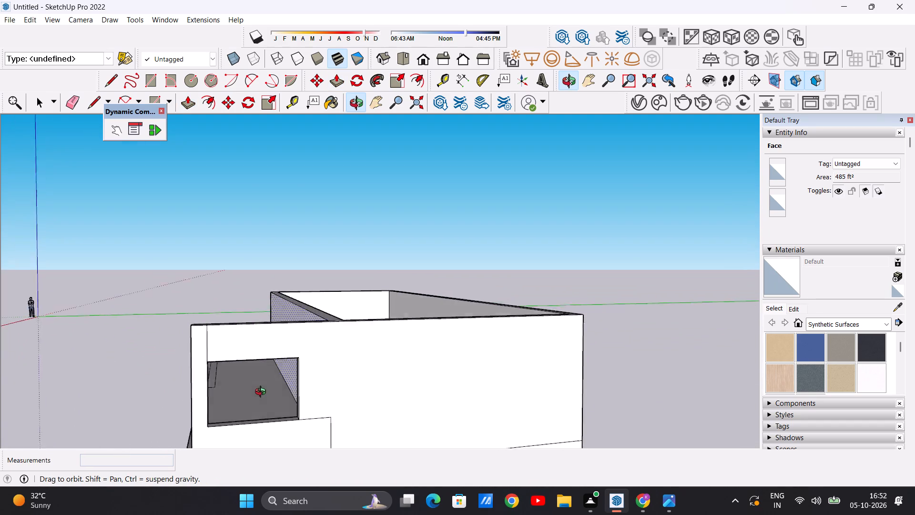
middle_click_drag(263, 393, 355, 382)
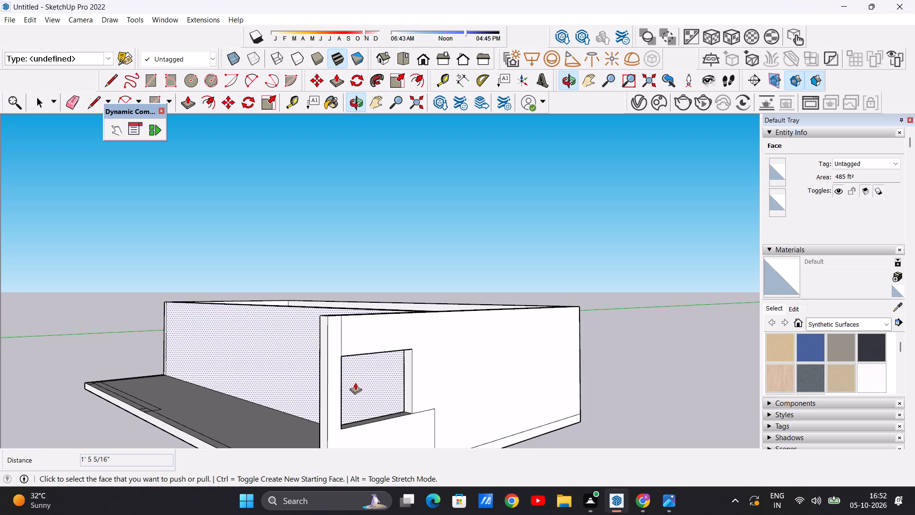
scroll(337, 360, "down", 4)
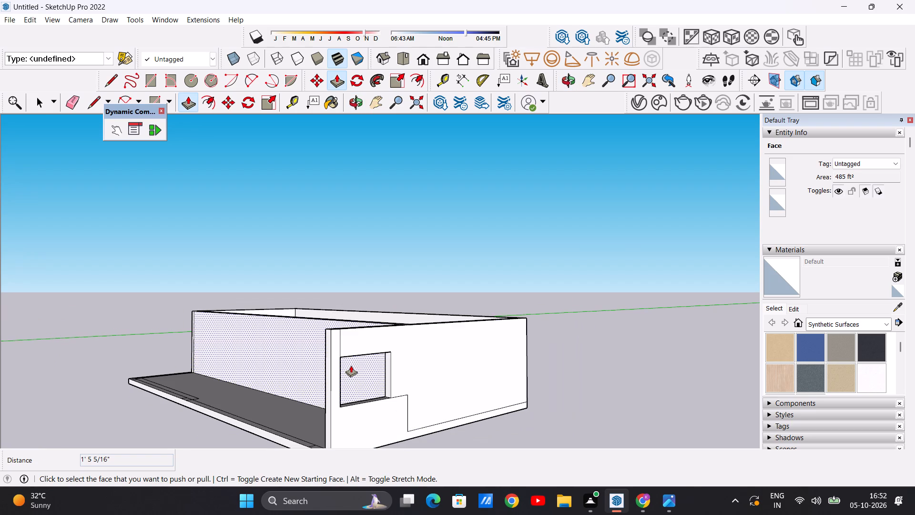
scroll(359, 382, "up", 5)
scroll(331, 382, "down", 5)
middle_click_drag(350, 404, 315, 435)
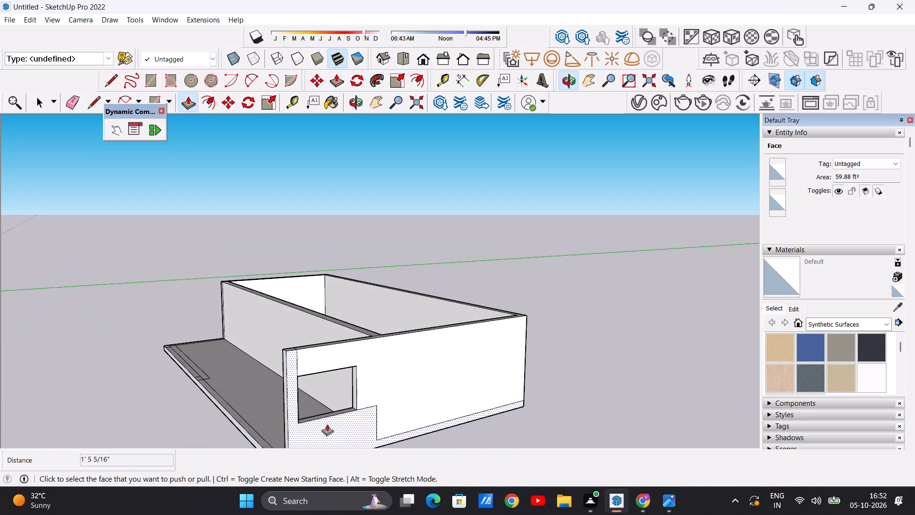
scroll(346, 404, "up", 7)
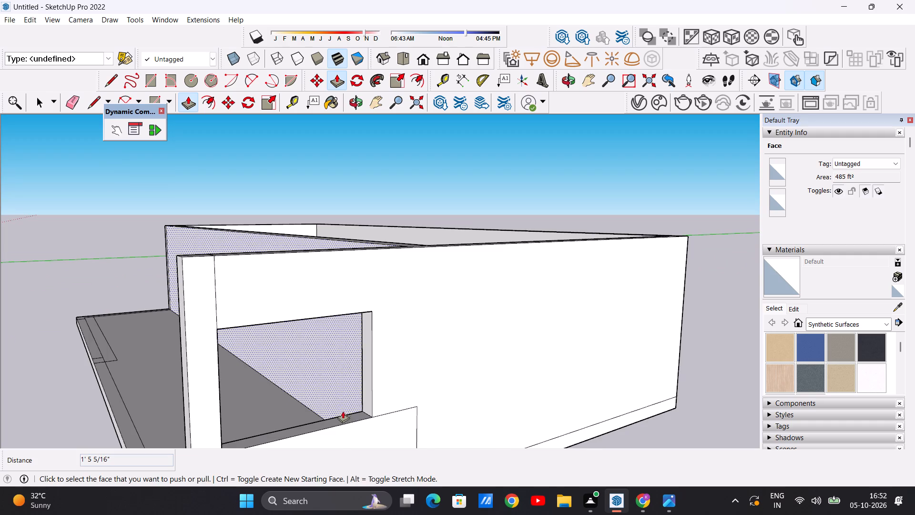
middle_click_drag(343, 430, 343, 452)
scroll(347, 422, "up", 5)
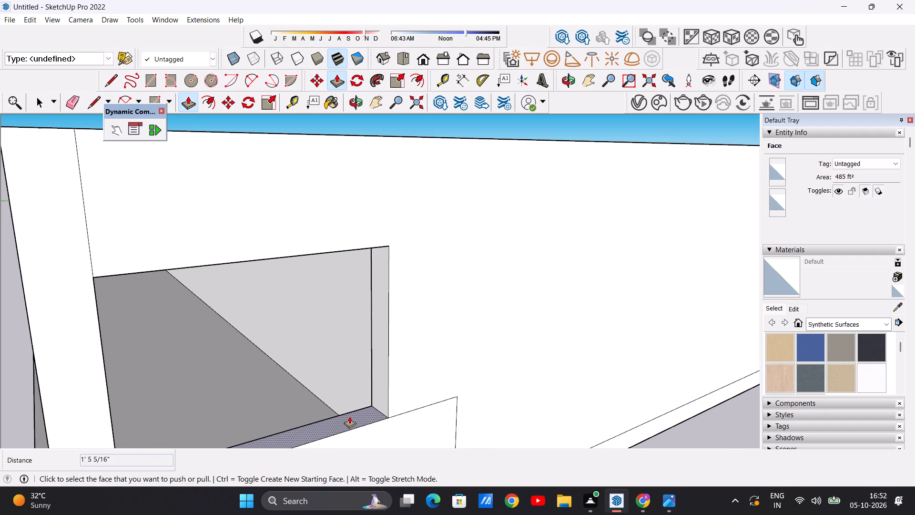
scroll(349, 416, "up", 3)
left_click(349, 416)
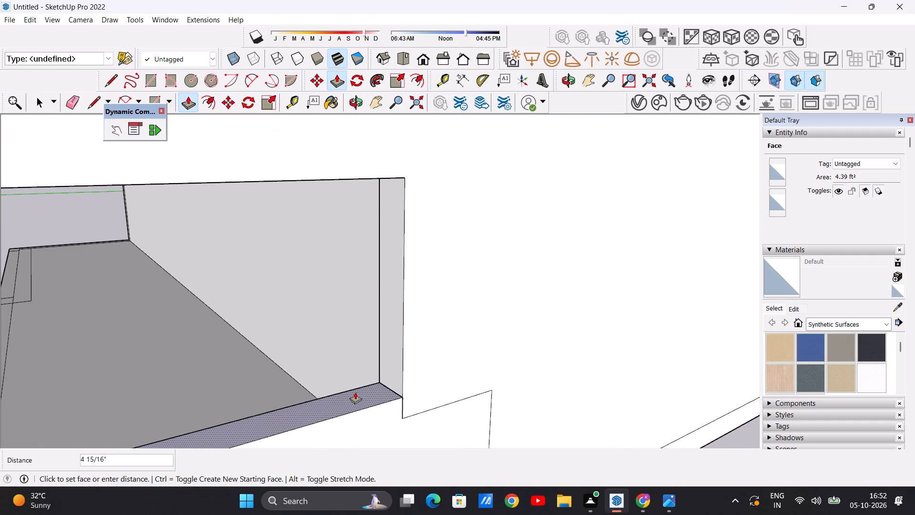
left_click(356, 384)
scroll(356, 412, "down", 12)
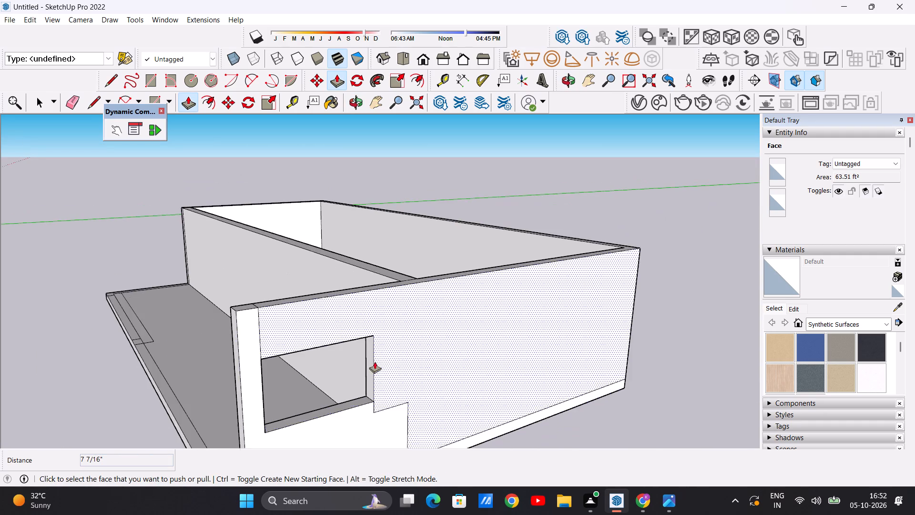
Push/Pull the opening's rear jamb face about 8 7/8" toward the front column to narrow the opening.
scroll(376, 356, "up", 6)
left_click(368, 366)
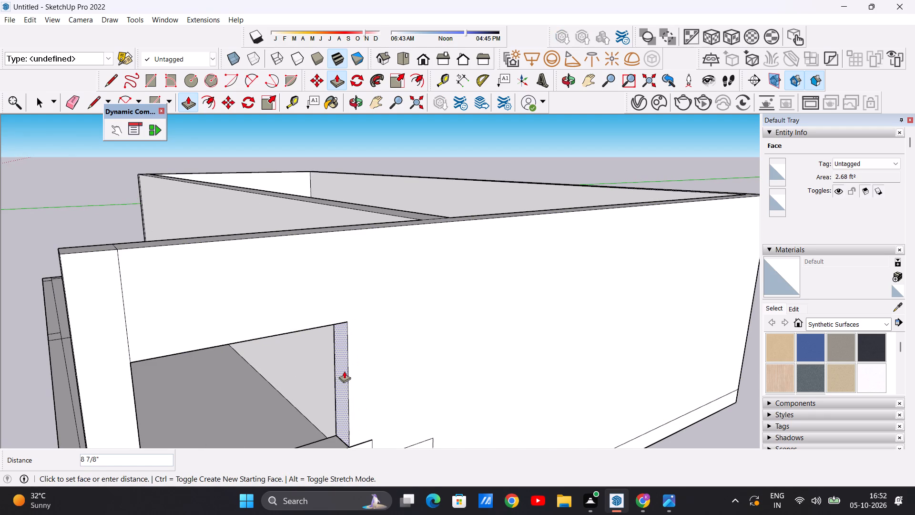
left_click(344, 371)
key("space")
scroll(335, 371, "down", 11)
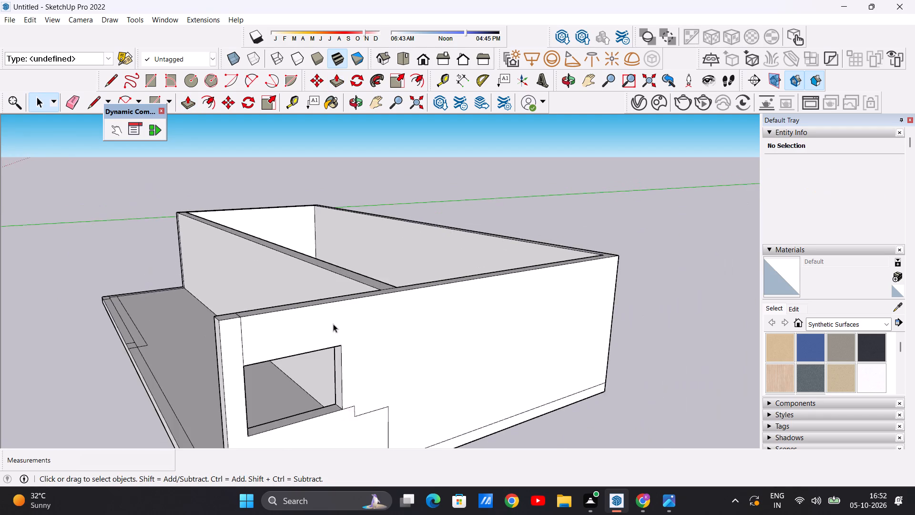
scroll(333, 324, "down", 3)
middle_click_drag(351, 367, 290, 363)
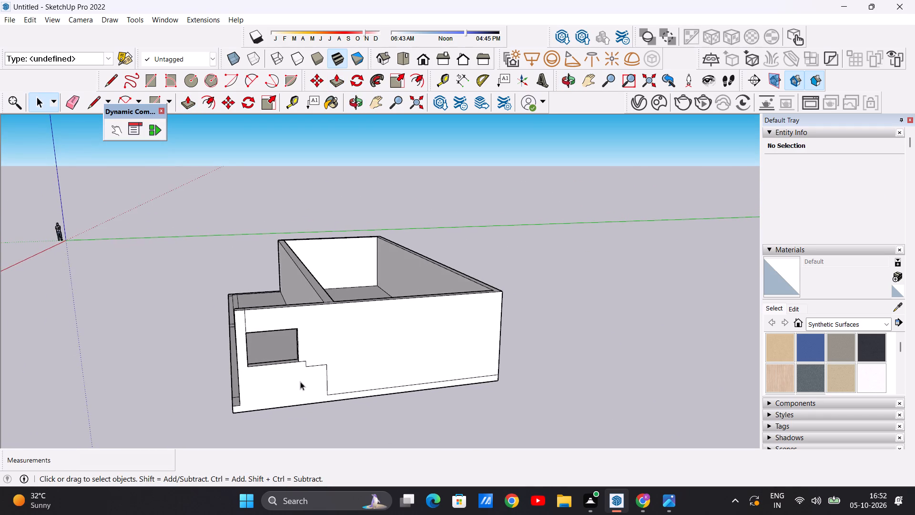
Erase the leftover stepped edges beside the opening and the line along the base on the side wall's outer face.
scroll(303, 380, "up", 6)
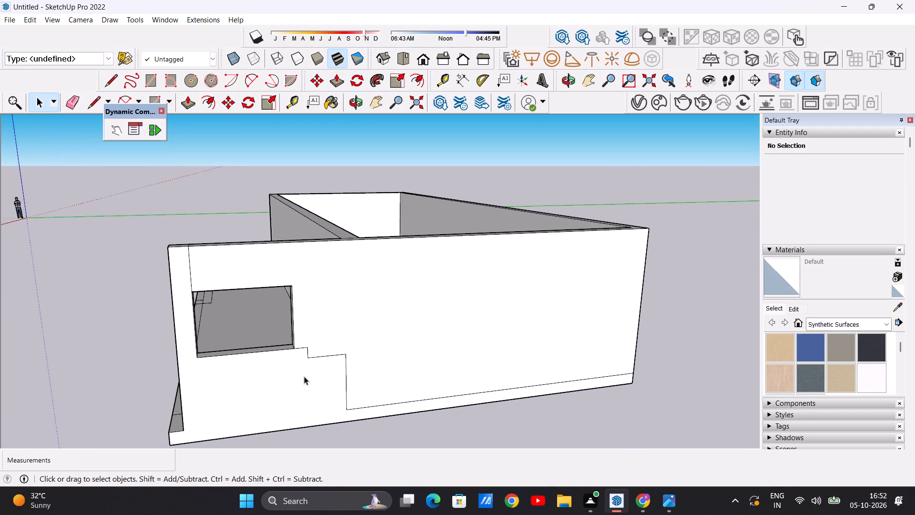
key("e")
scroll(305, 375, "down", 3)
scroll(307, 349, "up", 5)
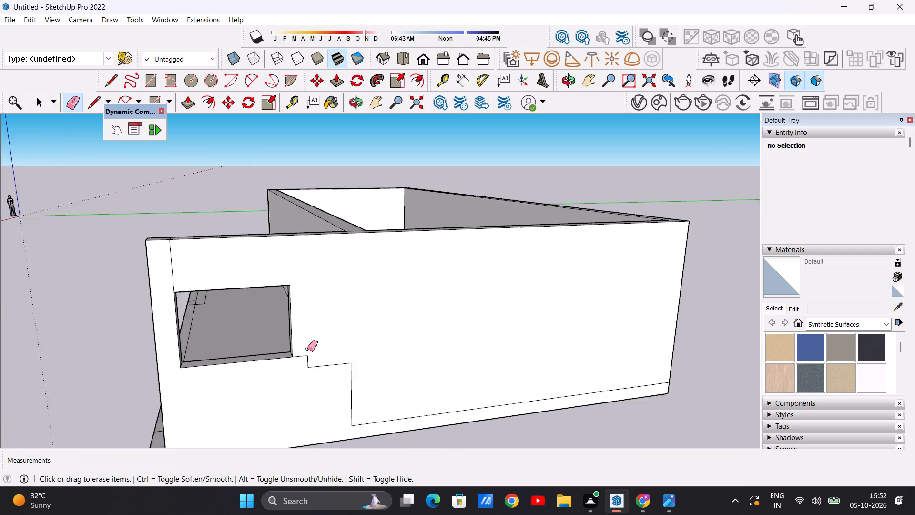
scroll(307, 349, "up", 1)
left_click_drag(307, 351, 310, 374)
left_click_drag(361, 380, 352, 386)
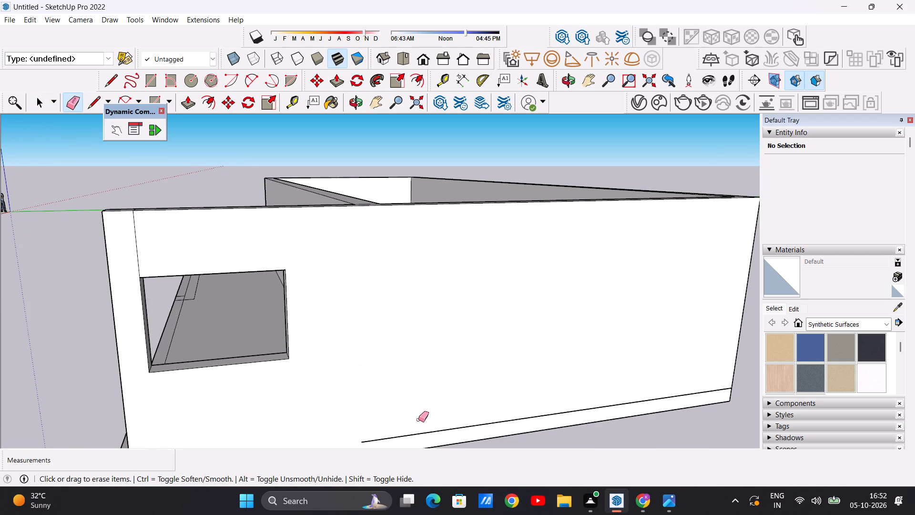
left_click_drag(439, 427, 442, 433)
Erase the leftover edges above, beside and below the opening on the side wall's inner porch face.
scroll(478, 395, "down", 9)
middle_click_drag(295, 397, 595, 381)
middle_click_drag(442, 339, 480, 351)
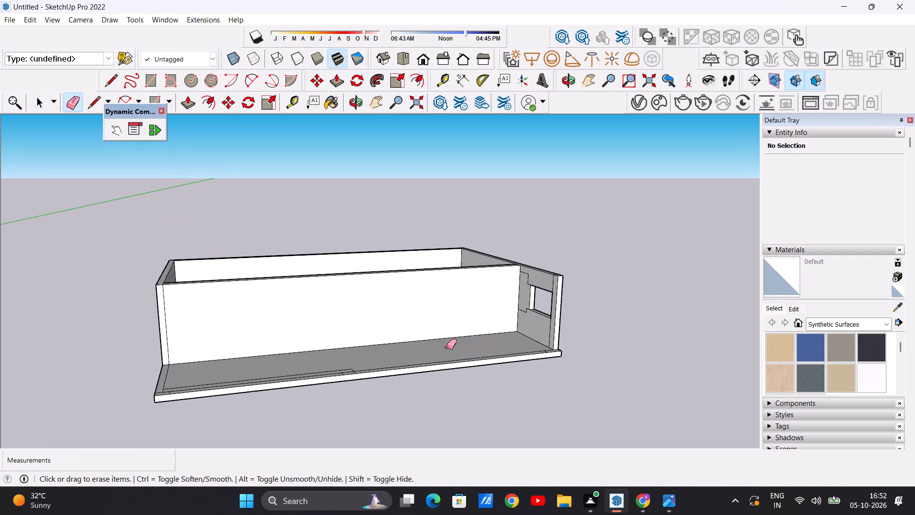
scroll(436, 348, "down", 5)
scroll(518, 281, "up", 7)
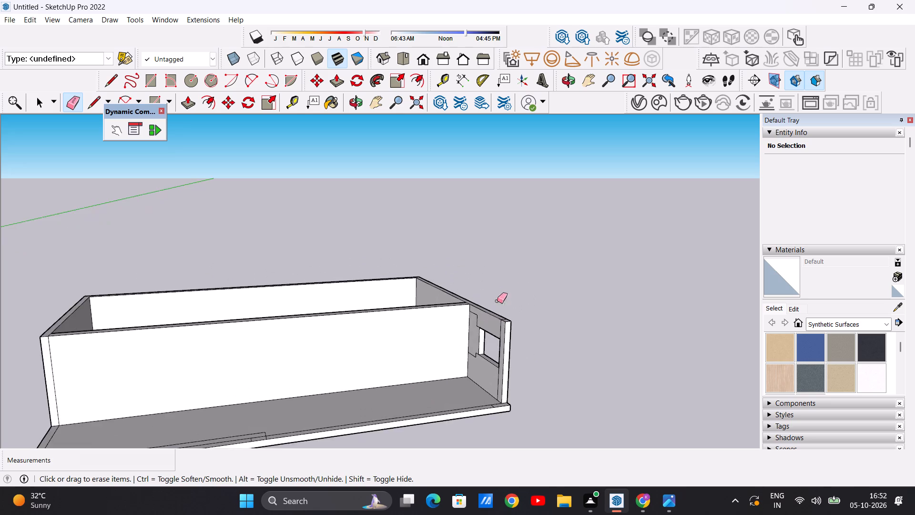
scroll(489, 321, "up", 16)
left_click_drag(441, 266, 442, 286)
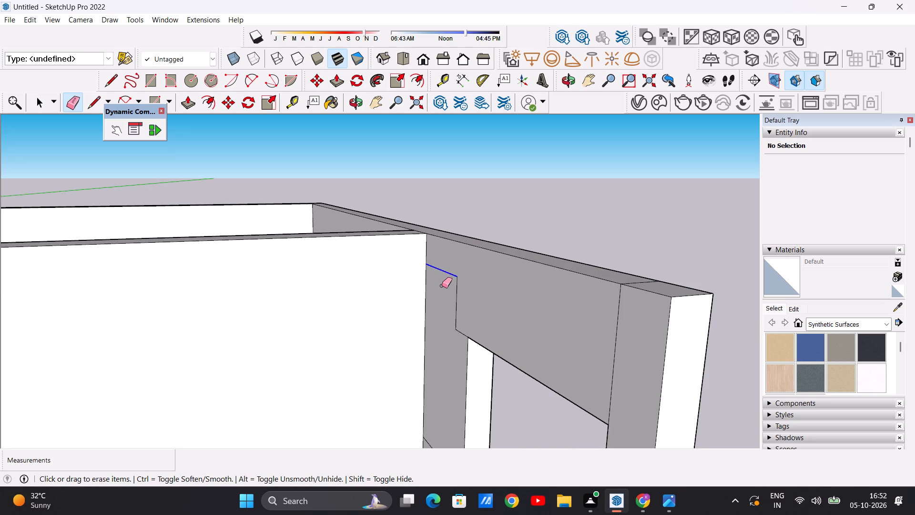
left_click_drag(479, 316, 448, 315)
left_click_drag(465, 323, 460, 341)
scroll(470, 294, "down", 5)
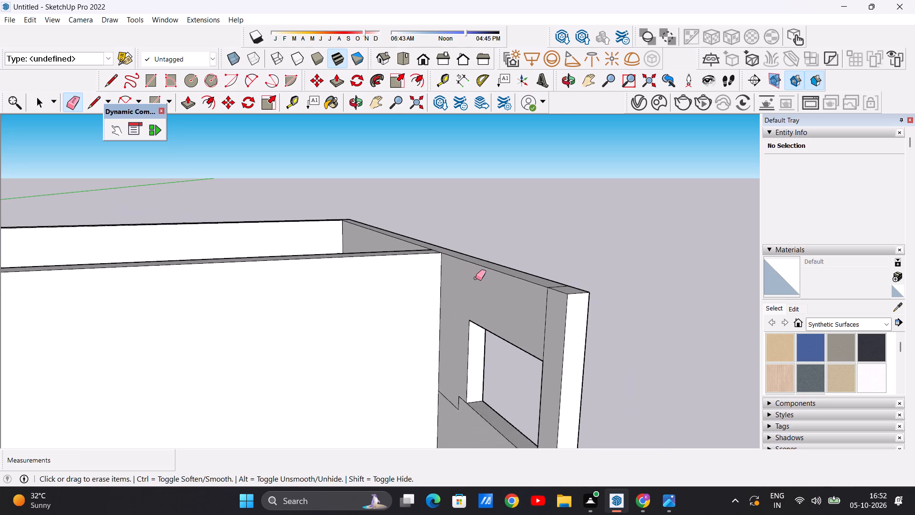
scroll(476, 278, "down", 2)
scroll(460, 394, "up", 14)
left_click_drag(450, 344, 451, 379)
left_click_drag(499, 316, 497, 329)
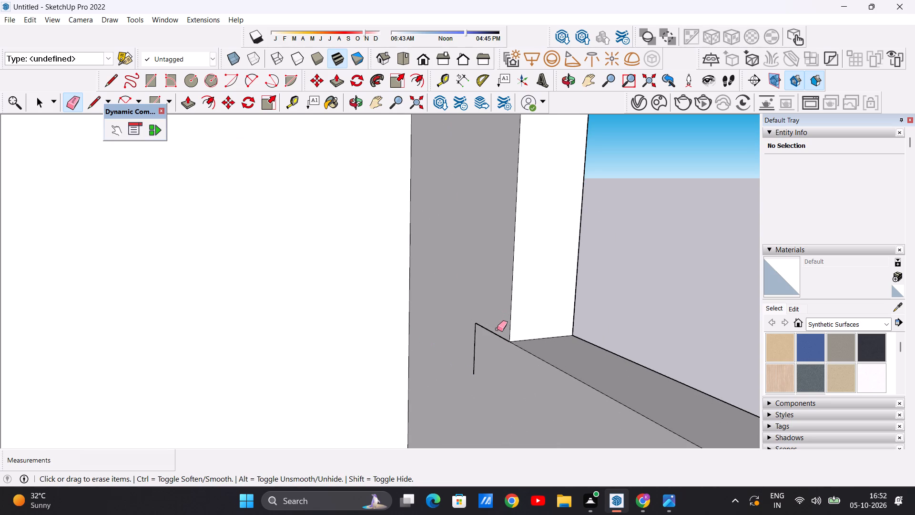
left_click_drag(497, 329, 492, 338)
left_click_drag(485, 334, 465, 355)
scroll(461, 360, "down", 18)
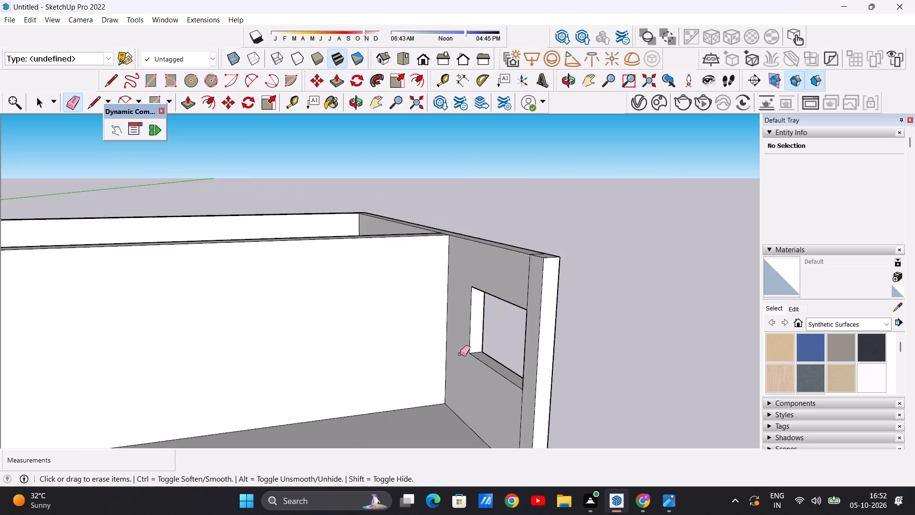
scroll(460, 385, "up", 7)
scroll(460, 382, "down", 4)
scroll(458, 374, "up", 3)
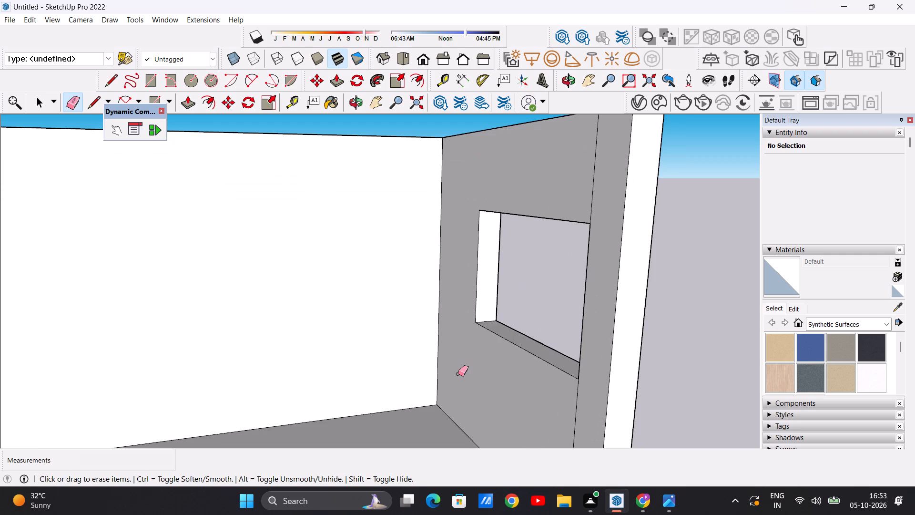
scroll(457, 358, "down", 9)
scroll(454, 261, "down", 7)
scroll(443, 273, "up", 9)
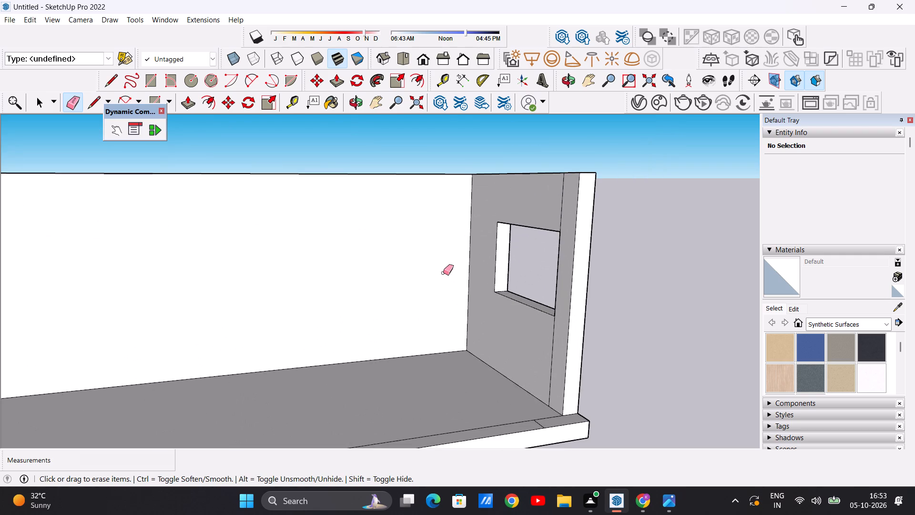
Inspect the porch and its side wall opening from the front, from outside and from above.
scroll(455, 274, "down", 11)
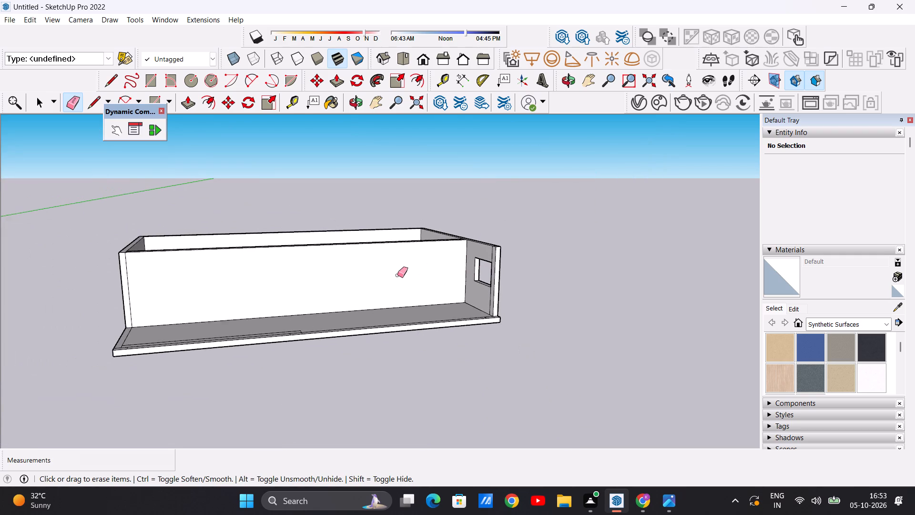
scroll(402, 276, "up", 6)
key("space")
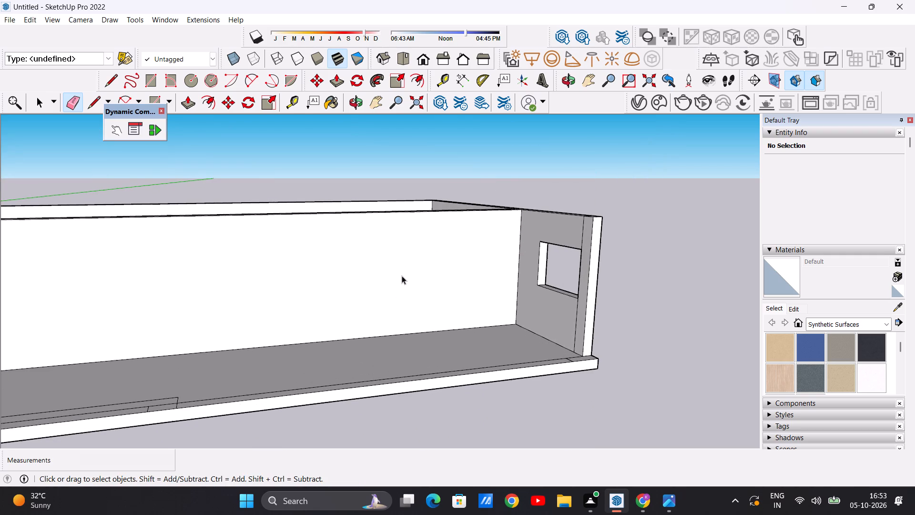
scroll(402, 276, "down", 7)
middle_click_drag(472, 288, 123, 273)
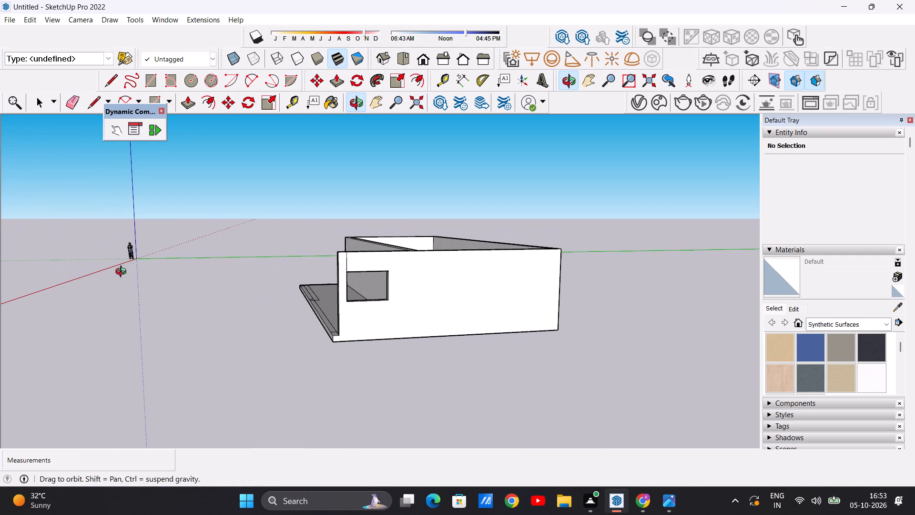
middle_click_drag(123, 273, 141, 254)
scroll(343, 252, "up", 2)
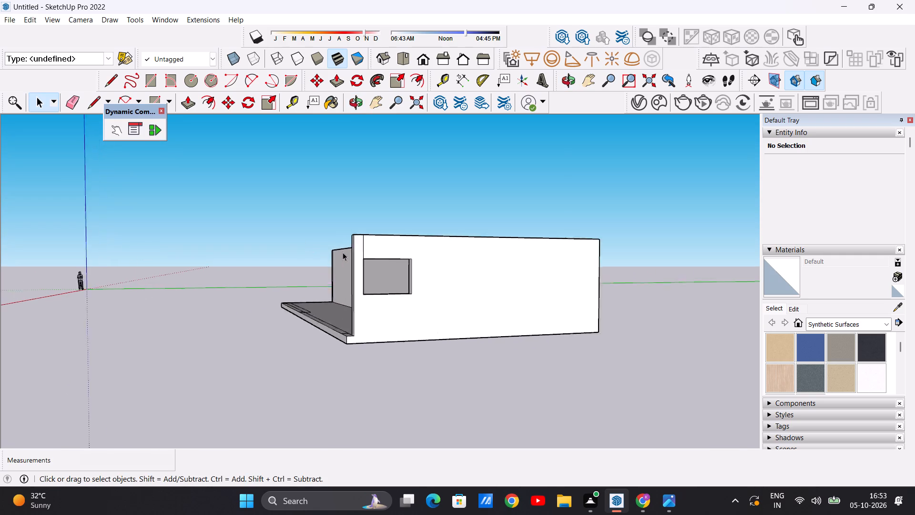
scroll(343, 252, "up", 6)
scroll(411, 244, "down", 12)
middle_click_drag(317, 263, 504, 311)
middle_click_drag(324, 288, 407, 464)
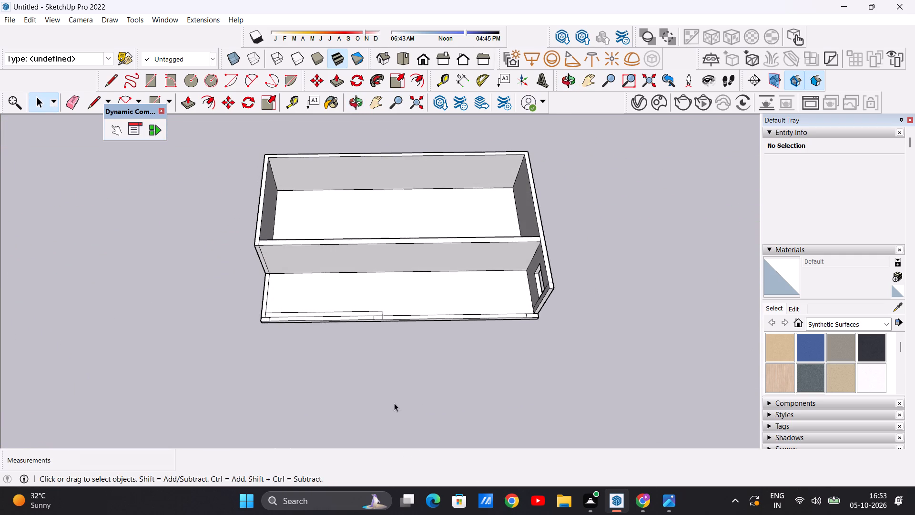
scroll(306, 299, "up", 8)
scroll(344, 323, "down", 7)
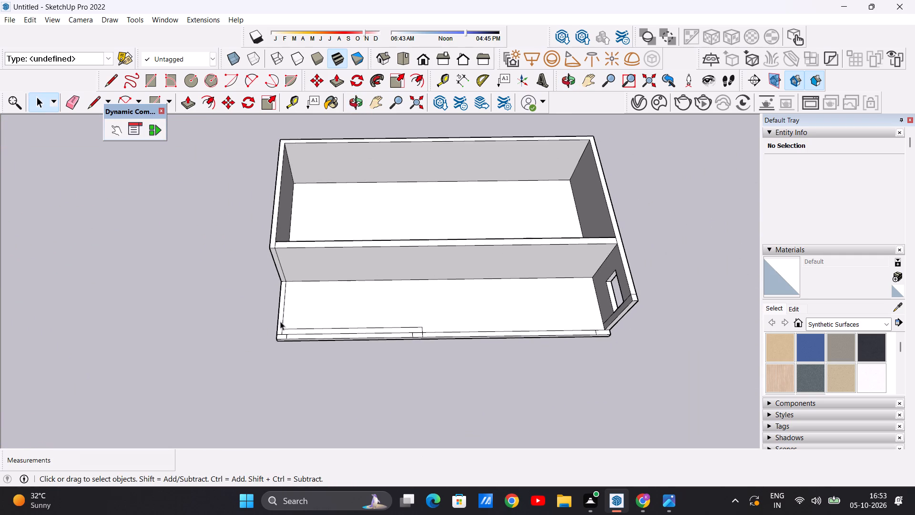
Push/Pull the narrow floor strip along the porch's open end, opposite the side opening, up 10' level with the main walls.
middle_click_drag(280, 321, 371, 249)
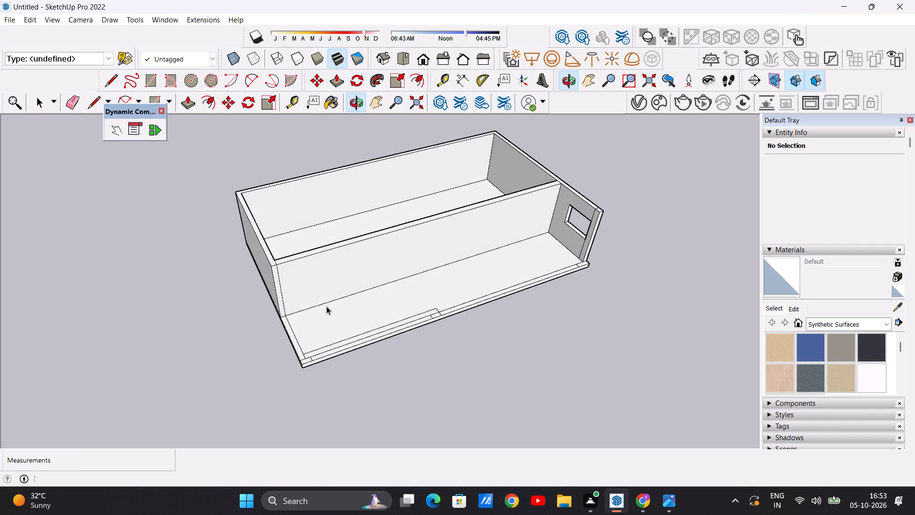
scroll(292, 306, "up", 11)
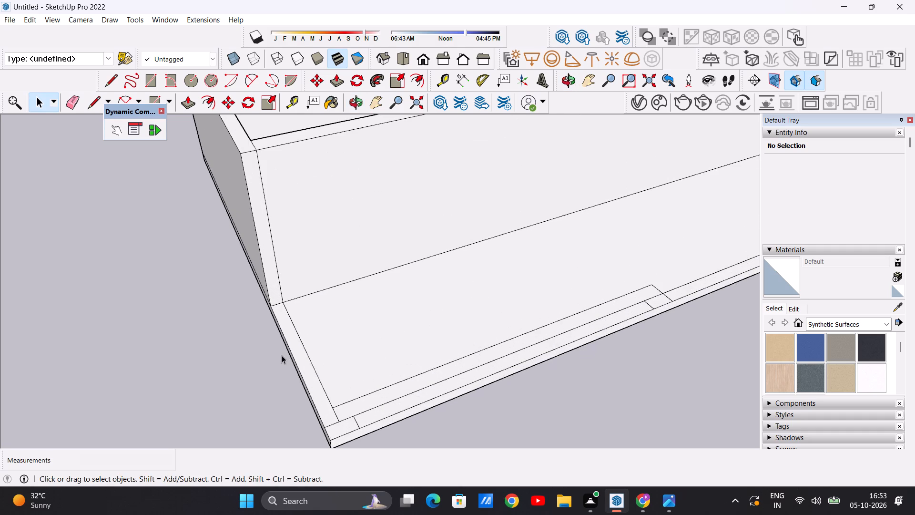
key("p")
left_click(299, 360)
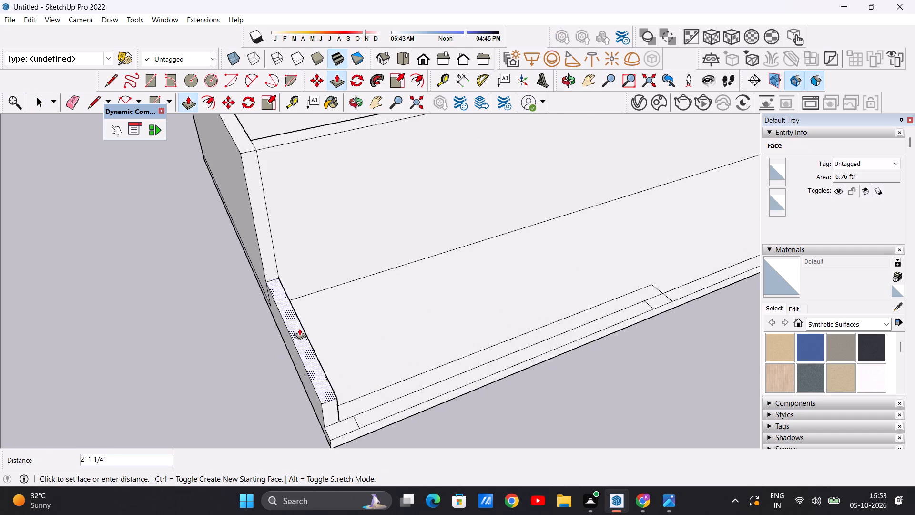
left_click(242, 153)
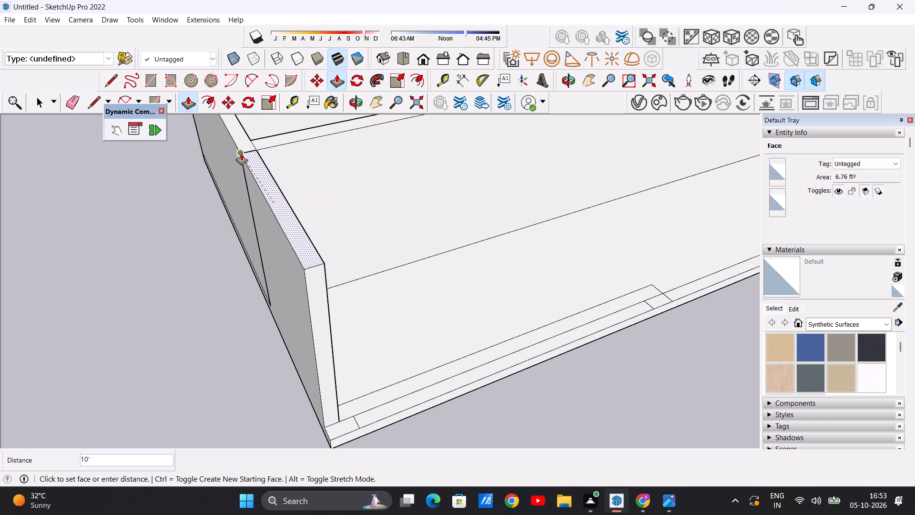
key("space")
Push/Pull the partial-length strip along the porch's front edge up 10', flush with the new end wall's top.
scroll(288, 236, "down", 11)
middle_click_drag(308, 270, 228, 223)
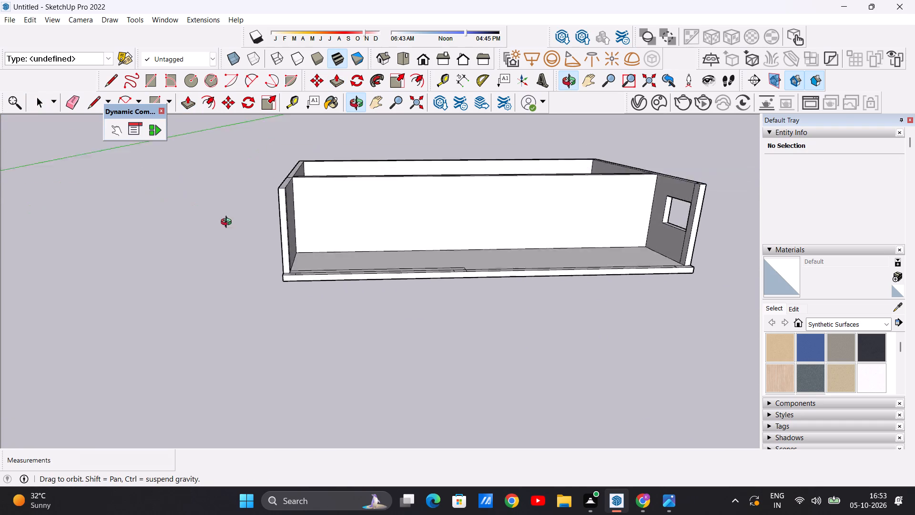
middle_click_drag(228, 223, 243, 267)
scroll(353, 274, "up", 5)
scroll(159, 273, "down", 5)
middle_click_drag(298, 281, 197, 292)
scroll(191, 292, "down", 4)
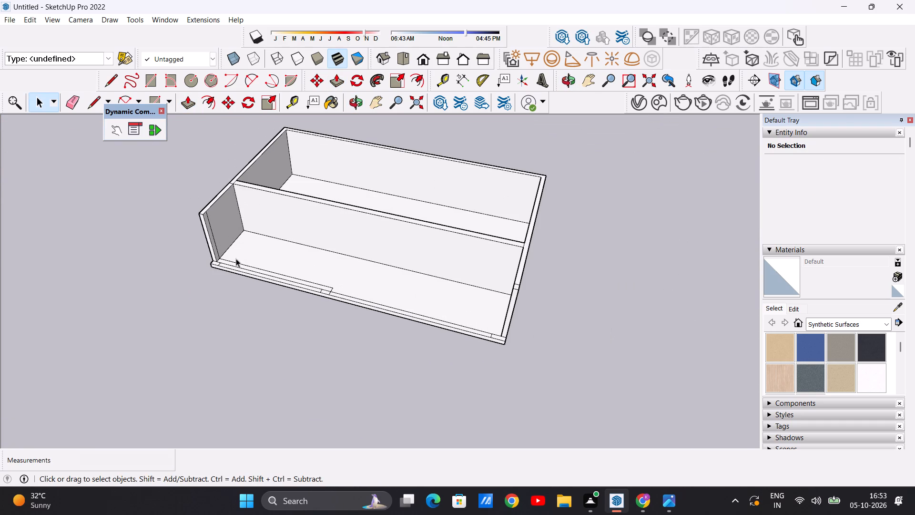
scroll(307, 253, "up", 7)
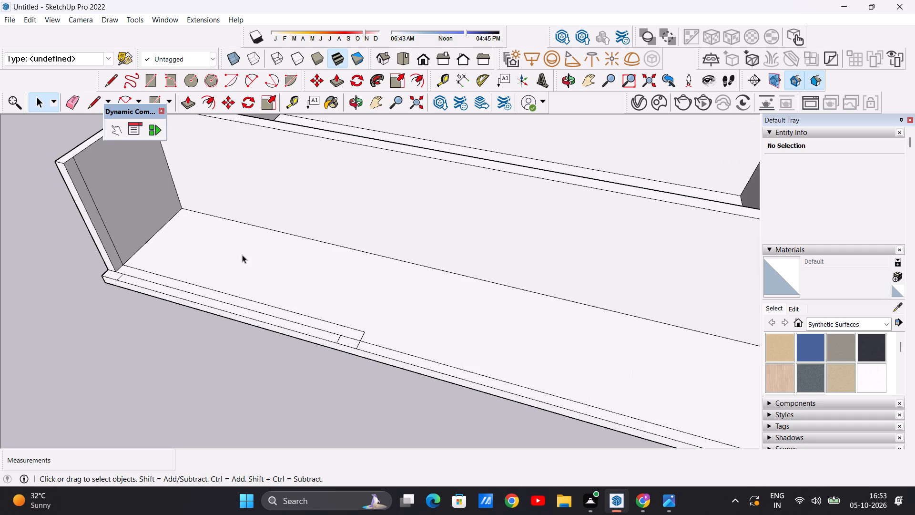
scroll(242, 255, "down", 3)
middle_click_drag(246, 265, 215, 305)
scroll(299, 293, "up", 5)
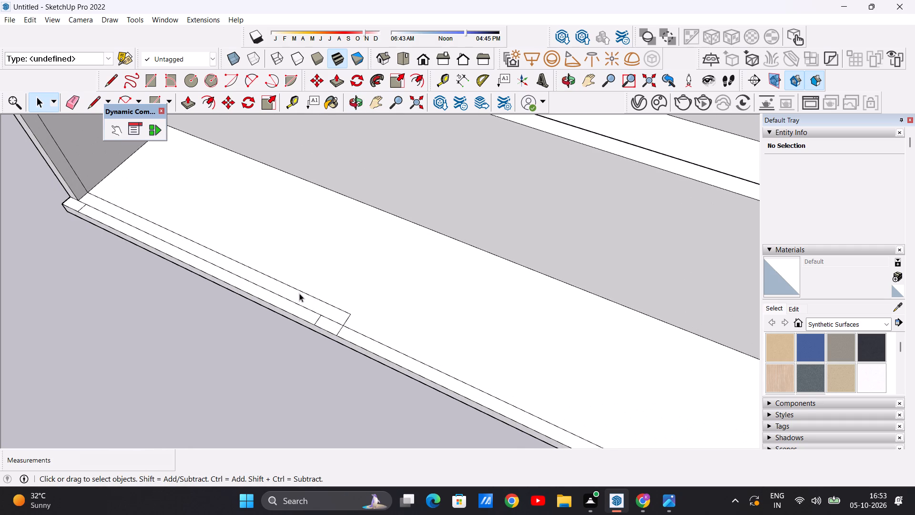
key("p")
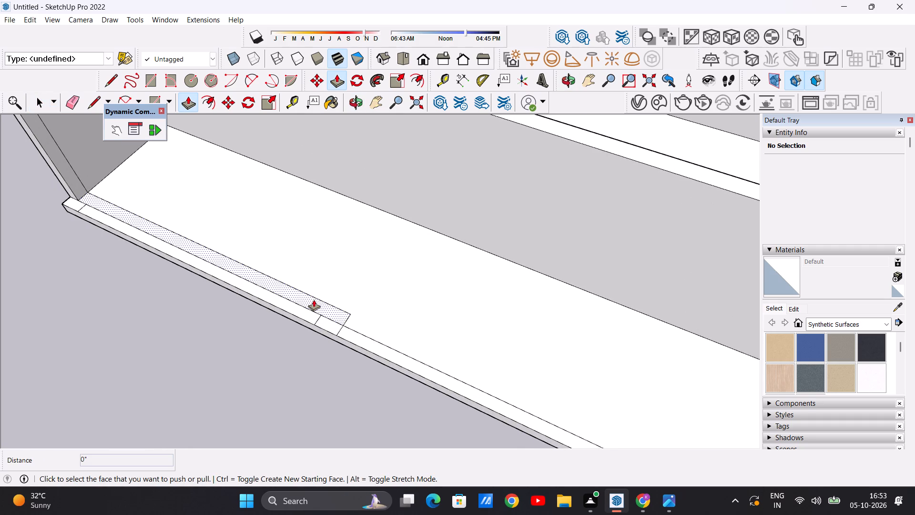
left_click(315, 301)
scroll(303, 230, "down", 13)
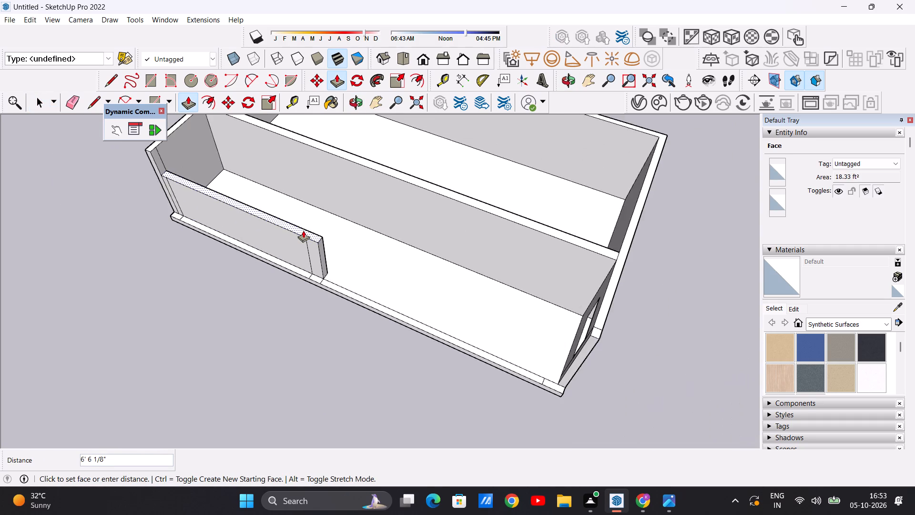
left_click(268, 184)
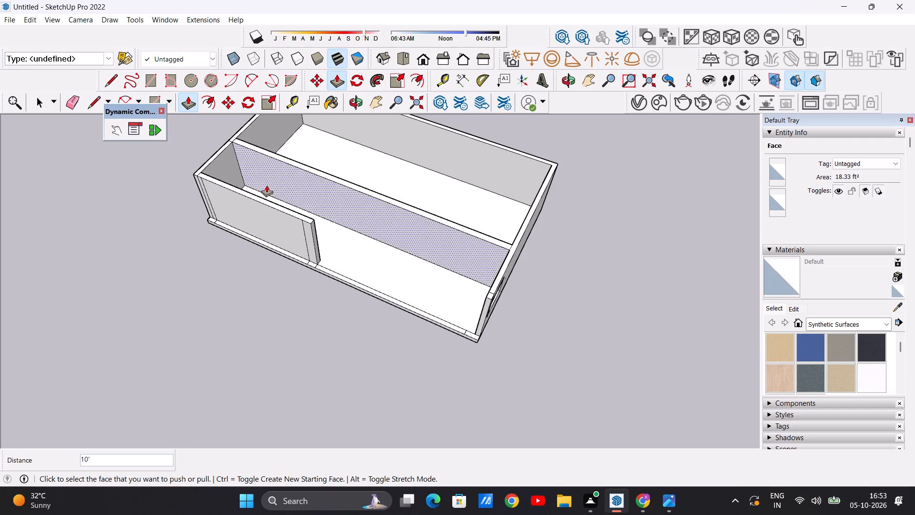
middle_click_drag(220, 215, 379, 118)
middle_click_drag(307, 216, 260, 299)
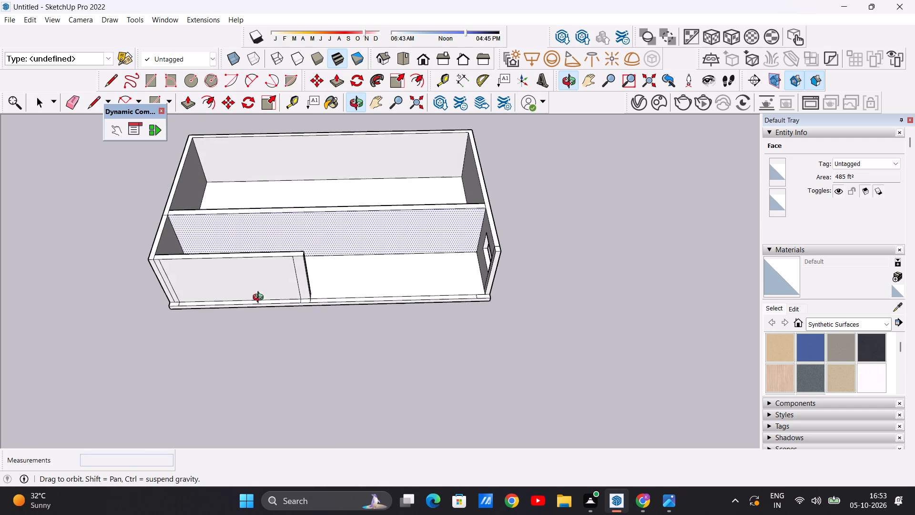
middle_click_drag(260, 299, 260, 309)
key("space")
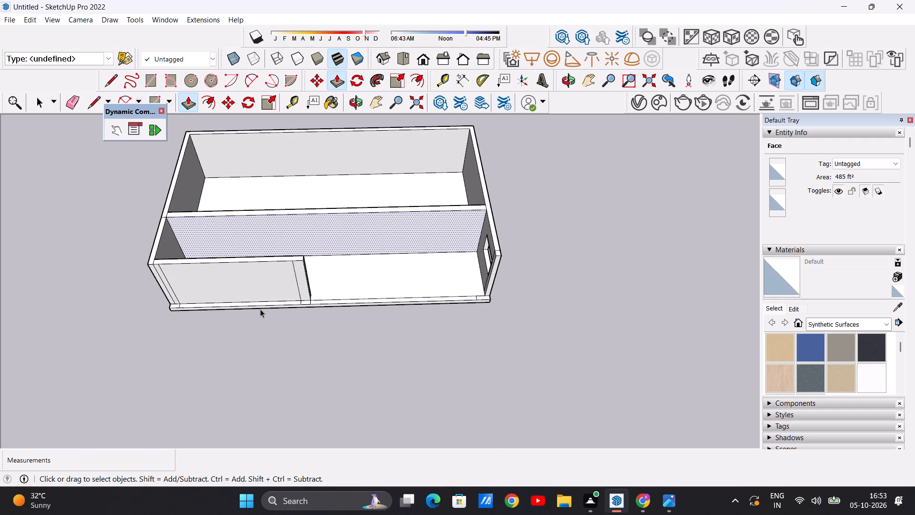
Examine the raised front wall, the porch interior and the overall wall layout from several angles.
scroll(326, 274, "down", 5)
scroll(234, 278, "up", 8)
middle_click_drag(280, 309, 286, 262)
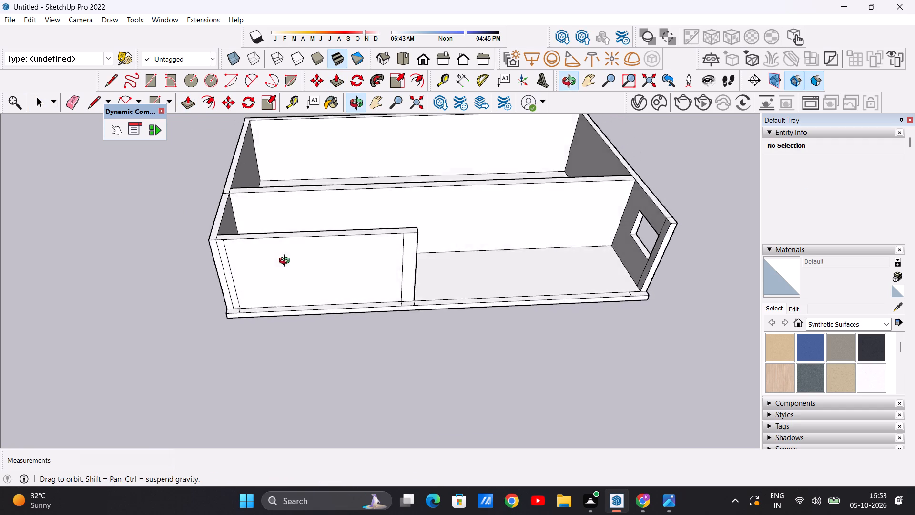
middle_click_drag(286, 262, 302, 174)
scroll(283, 319, "up", 7)
scroll(289, 283, "down", 4)
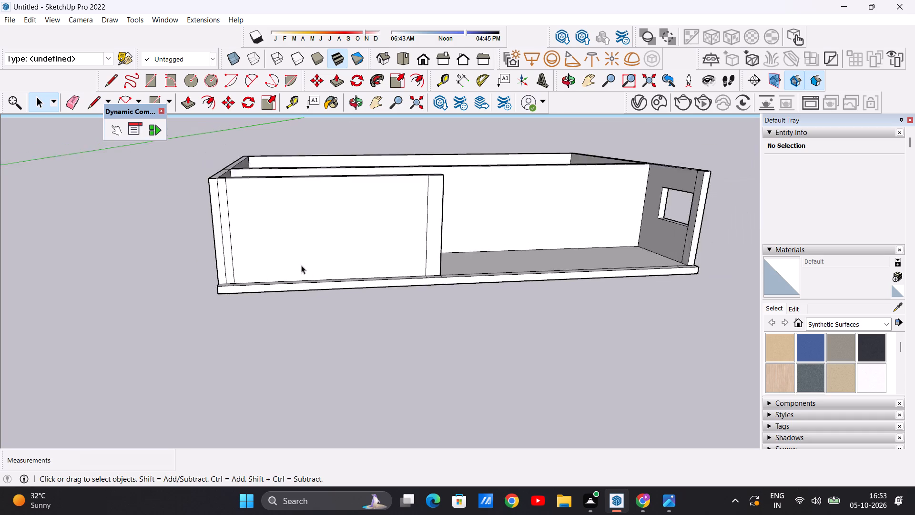
scroll(301, 265, "down", 3)
middle_click_drag(250, 277, 246, 416)
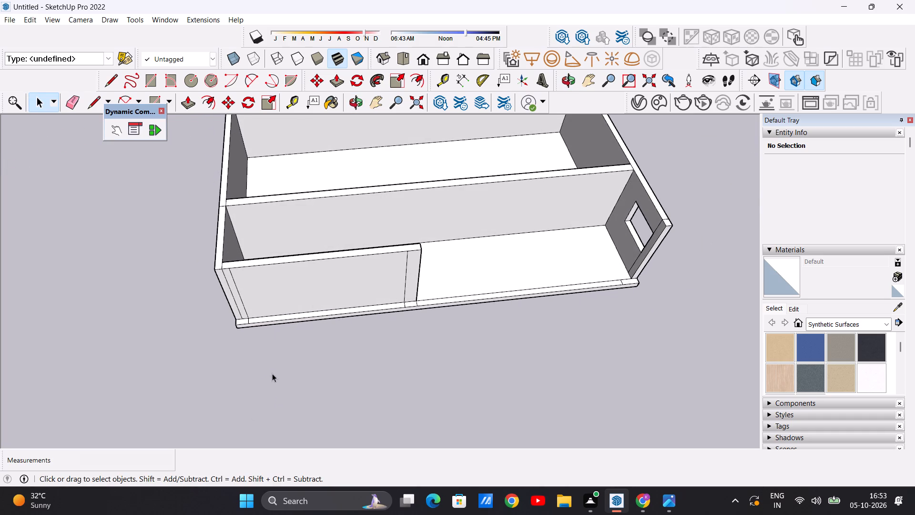
scroll(278, 374, "up", 7)
scroll(266, 371, "down", 14)
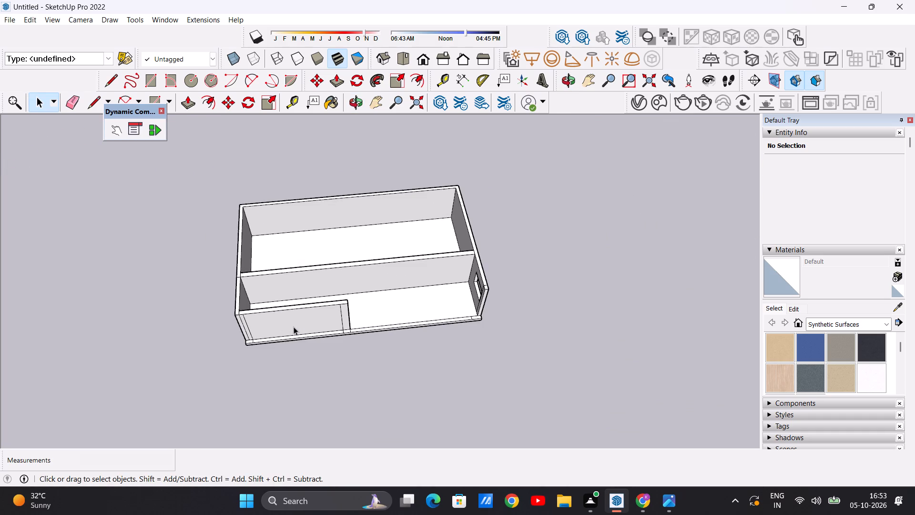
scroll(293, 327, "up", 6)
scroll(272, 324, "down", 14)
middle_click_drag(301, 268, 153, 268)
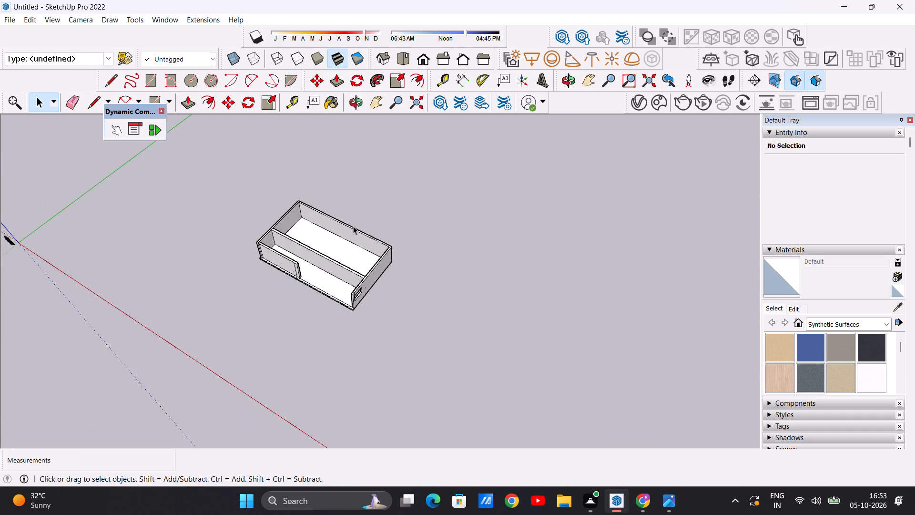
scroll(348, 225, "up", 7)
scroll(220, 274, "up", 8)
scroll(224, 293, "down", 8)
middle_click_drag(294, 311, 347, 252)
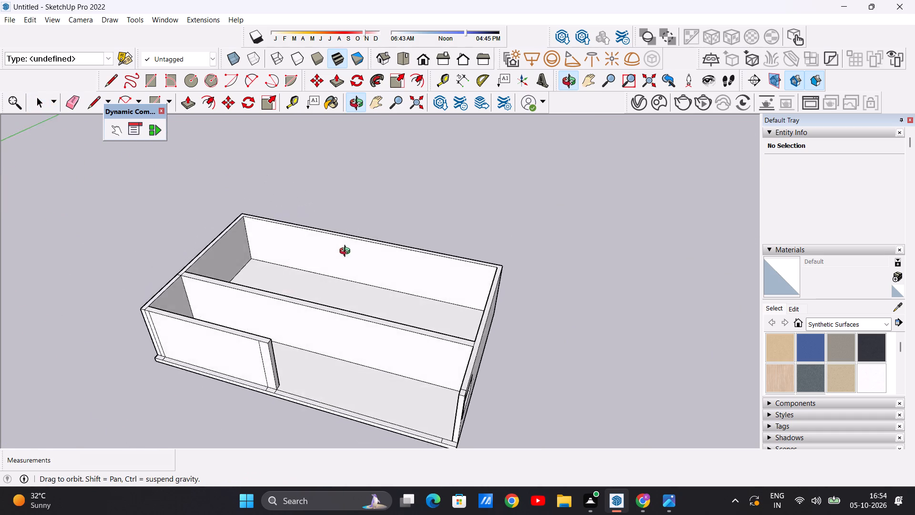
middle_click_drag(347, 252, 274, 371)
scroll(271, 303, "up", 3)
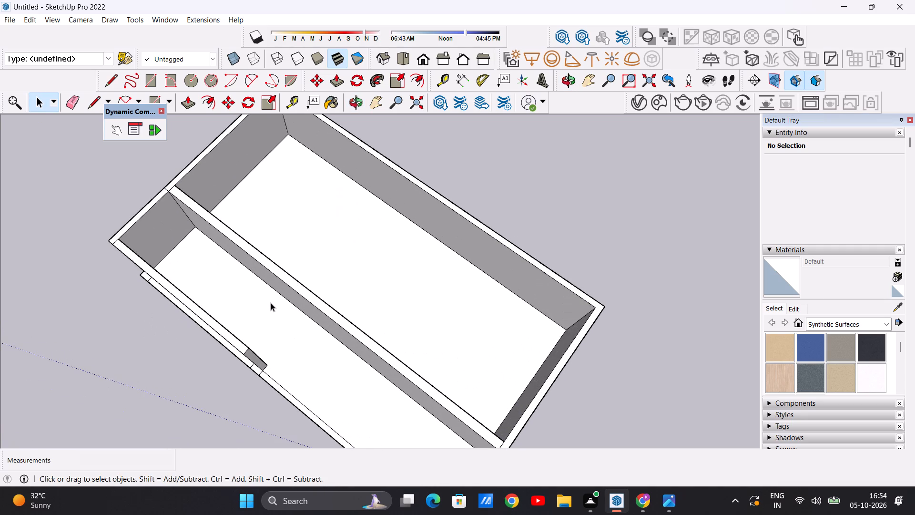
scroll(271, 303, "down", 11)
scroll(264, 324, "up", 5)
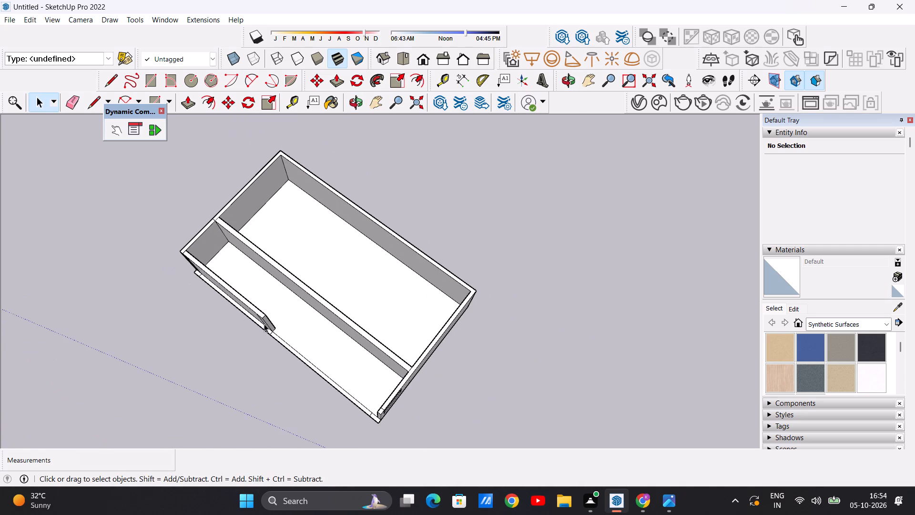
scroll(264, 324, "down", 3)
middle_click_drag(255, 358, 284, 242)
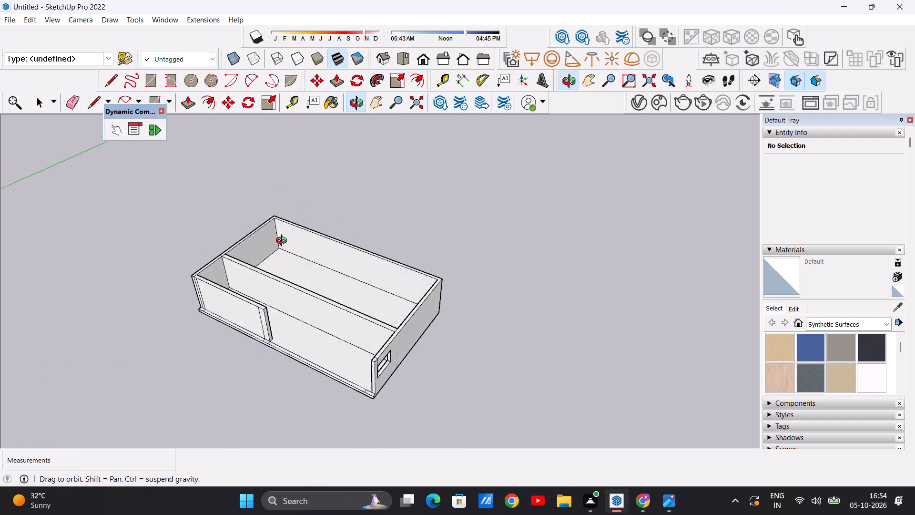
middle_click_drag(284, 242, 300, 214)
scroll(298, 295, "up", 5)
middle_click_drag(283, 342, 387, 263)
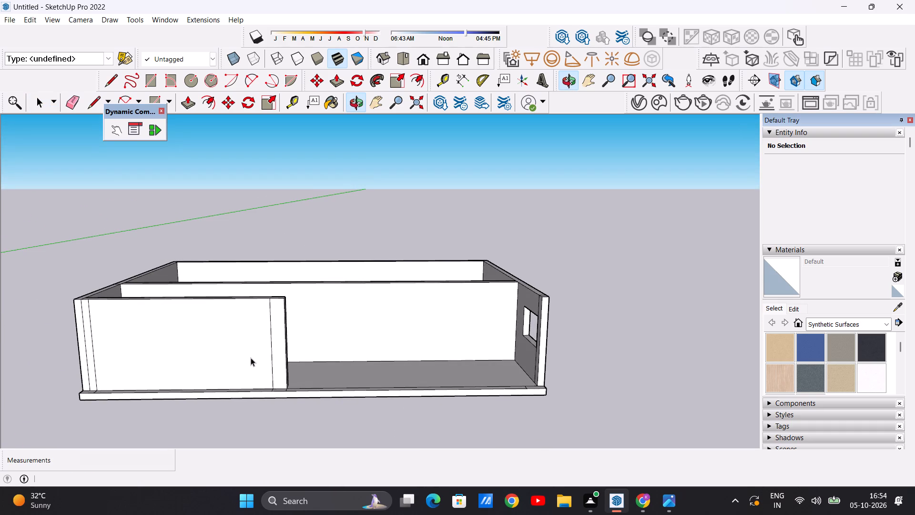
scroll(197, 345, "down", 5)
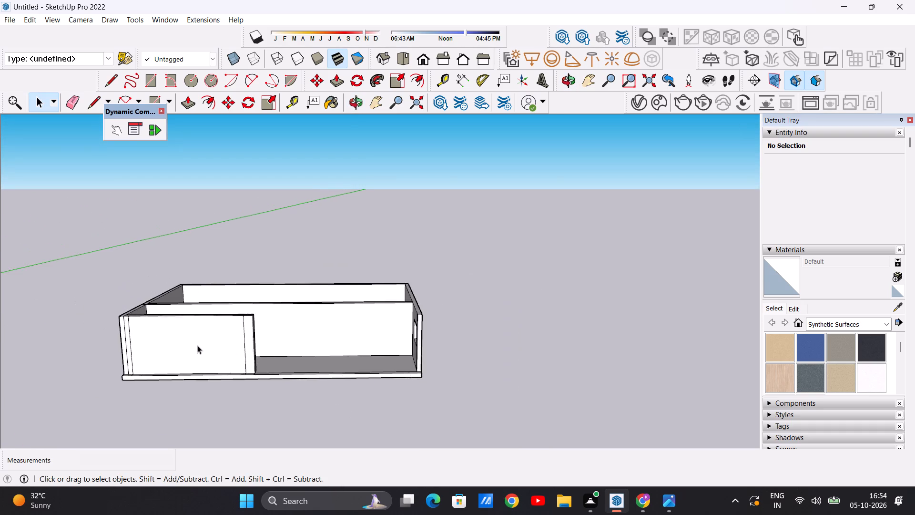
scroll(197, 345, "down", 4)
scroll(244, 354, "up", 4)
middle_click_drag(254, 355, 269, 335)
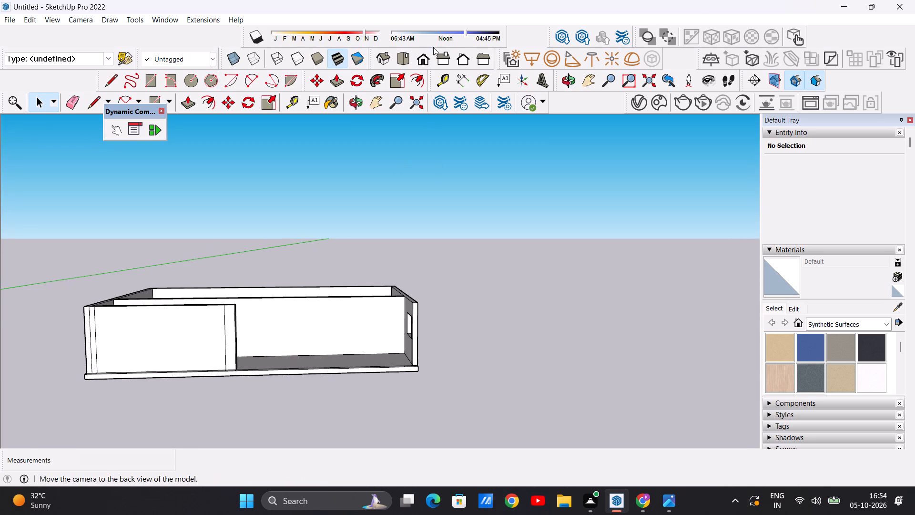
From the front view, draw a door rectangle about 5'8" wide by 8'8" high on the porch's back wall, starting at floor level.
left_click(419, 55)
scroll(500, 260, "down", 2)
scroll(508, 236, "up", 5)
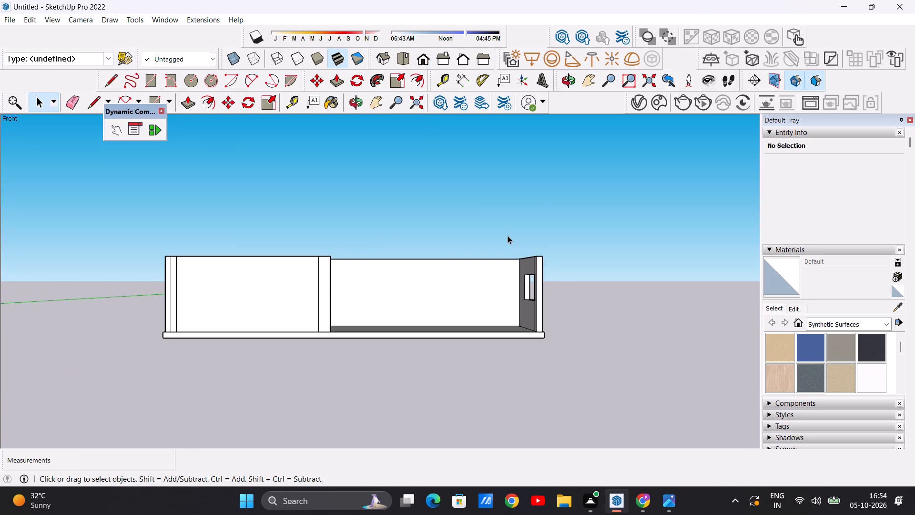
scroll(506, 237, "up", 7)
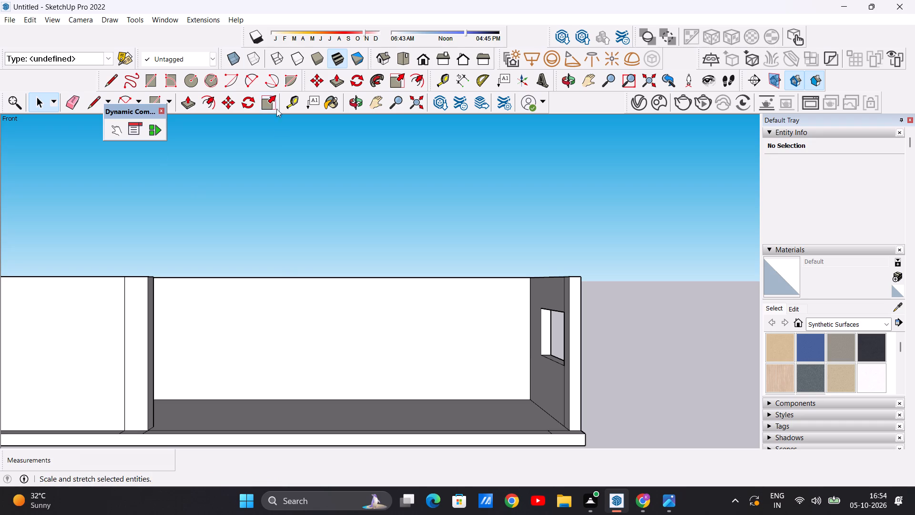
key("r")
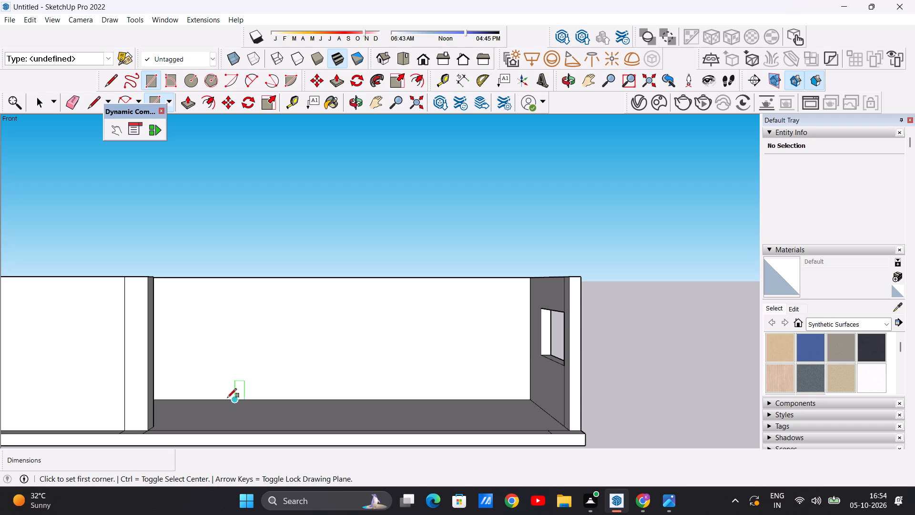
left_click(197, 397)
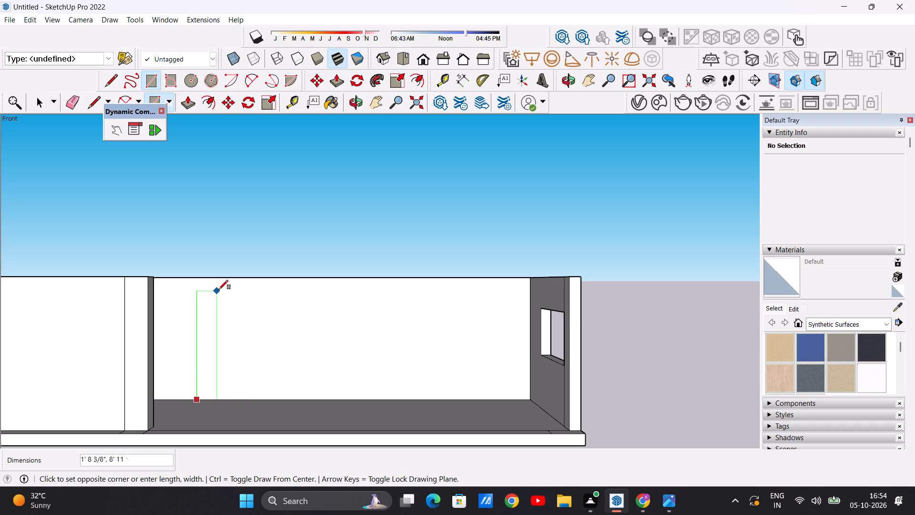
left_click(266, 294)
key("space")
Examine the door outline on the porch's back wall and its placement relative to the surrounding walls.
scroll(320, 343, "down", 7)
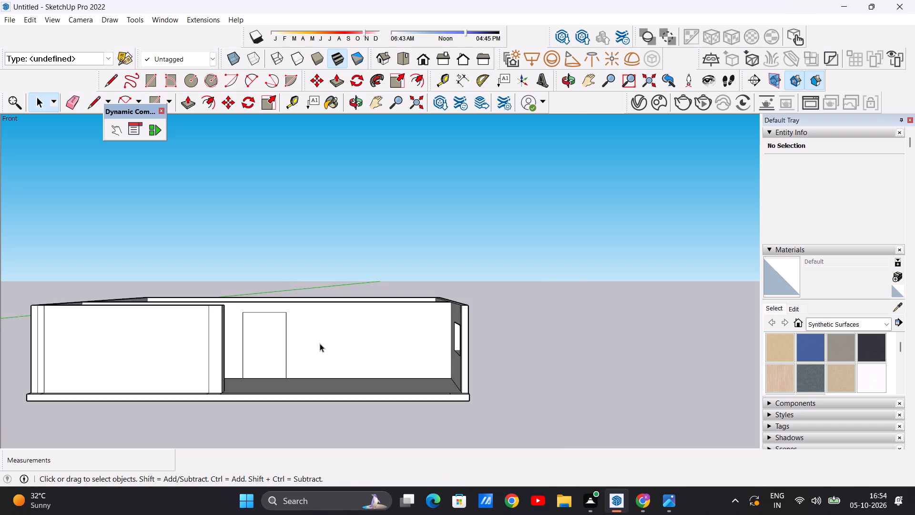
scroll(320, 343, "down", 2)
scroll(285, 324, "up", 8)
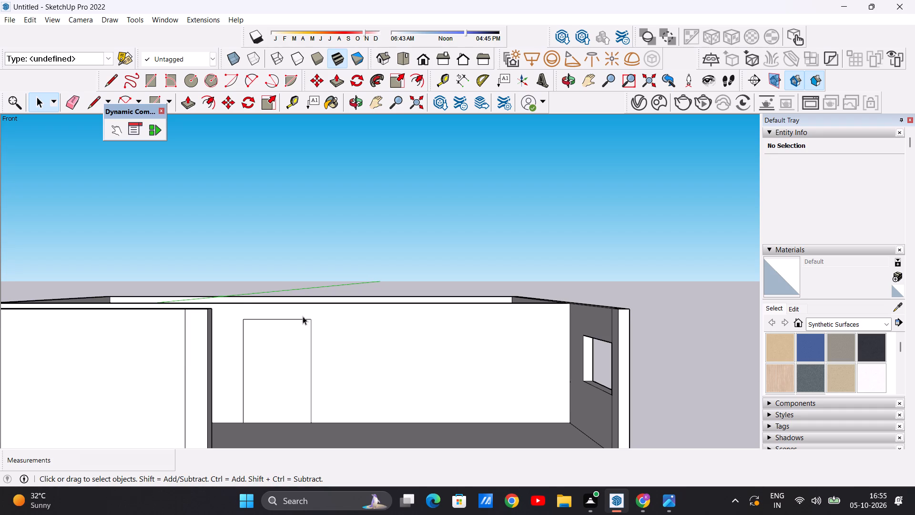
scroll(308, 343, "down", 5)
scroll(299, 340, "up", 3)
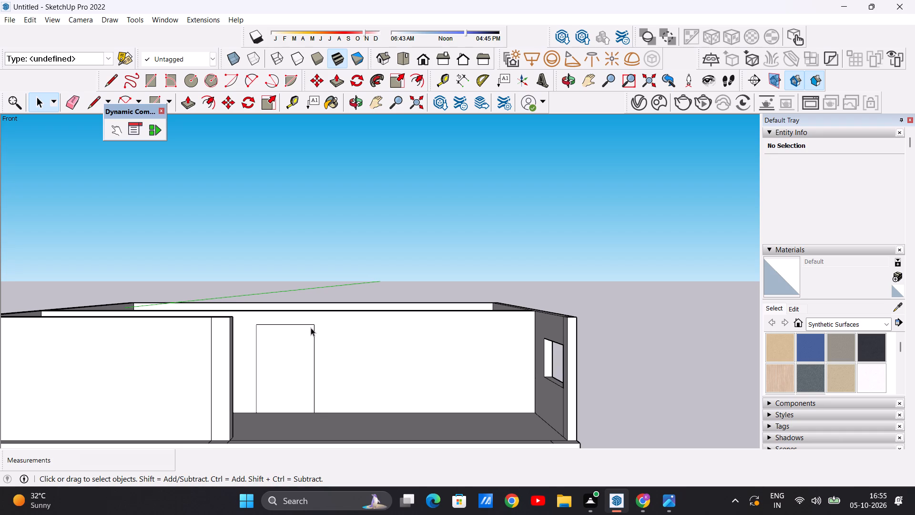
scroll(366, 333, "down", 4)
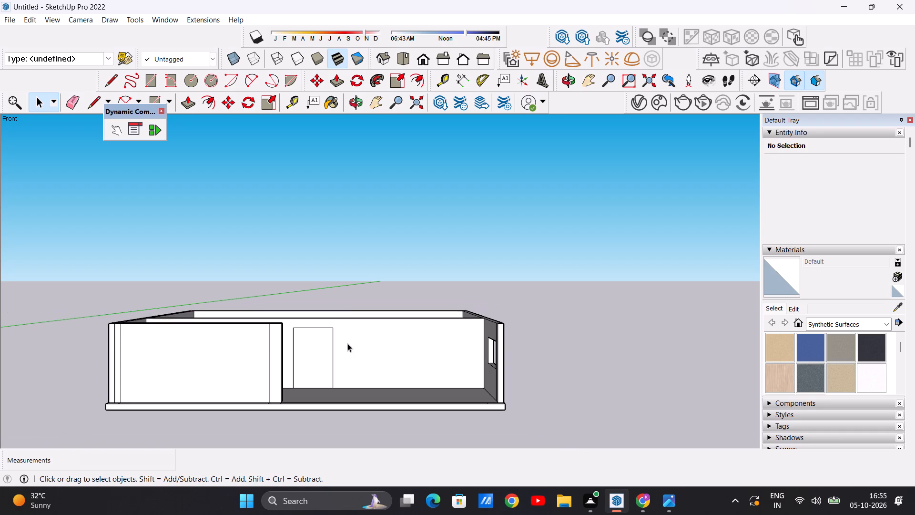
scroll(307, 340, "up", 3)
scroll(307, 340, "down", 3)
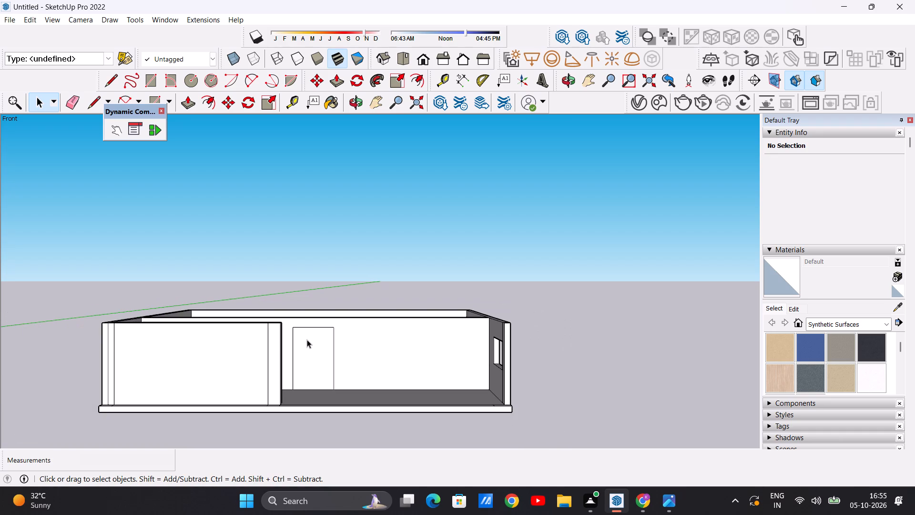
scroll(381, 324, "up", 4)
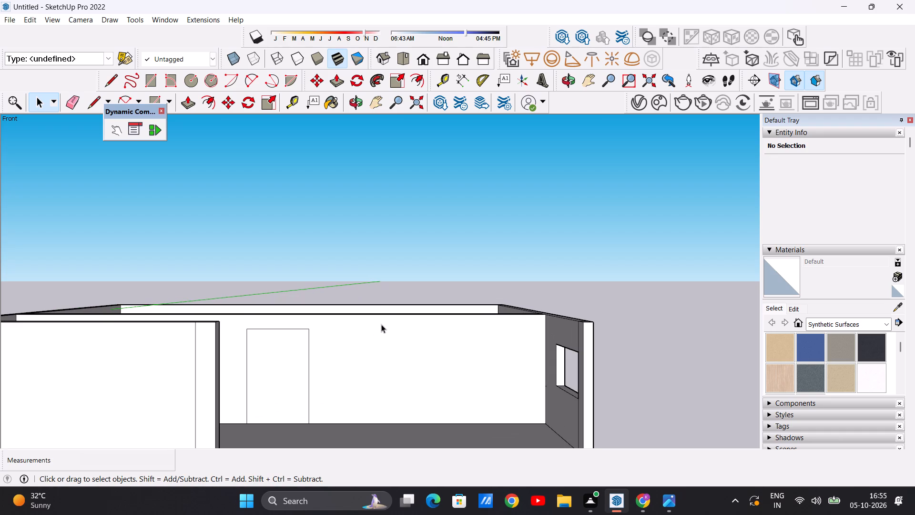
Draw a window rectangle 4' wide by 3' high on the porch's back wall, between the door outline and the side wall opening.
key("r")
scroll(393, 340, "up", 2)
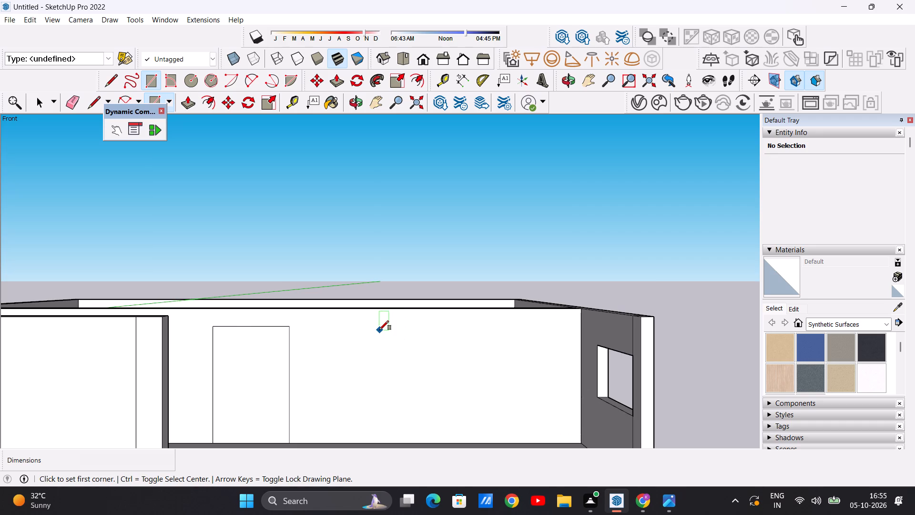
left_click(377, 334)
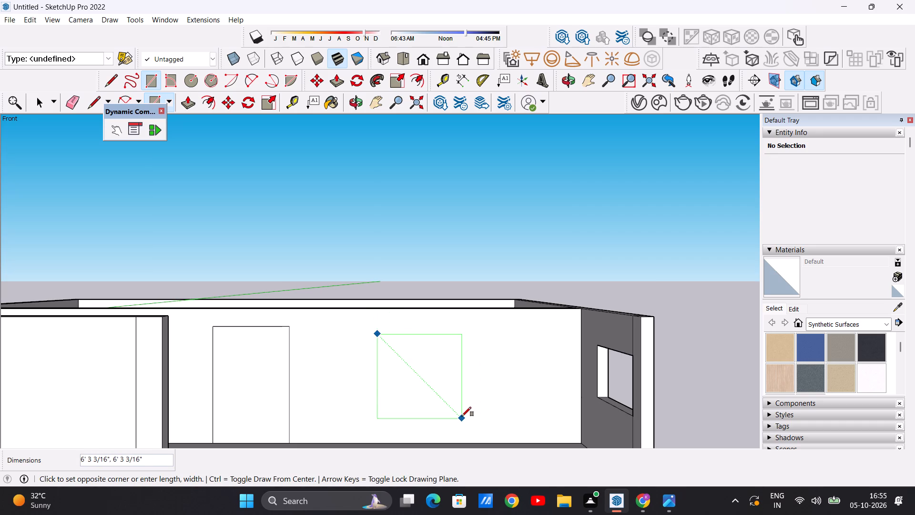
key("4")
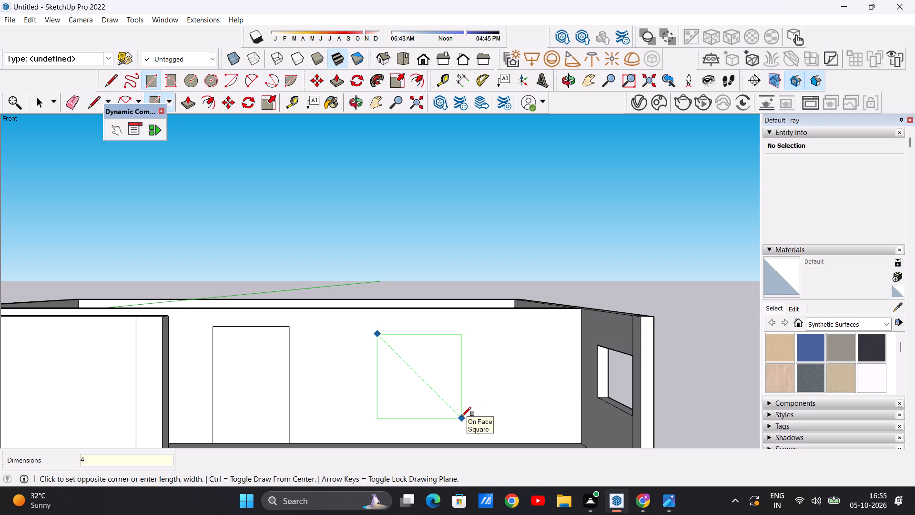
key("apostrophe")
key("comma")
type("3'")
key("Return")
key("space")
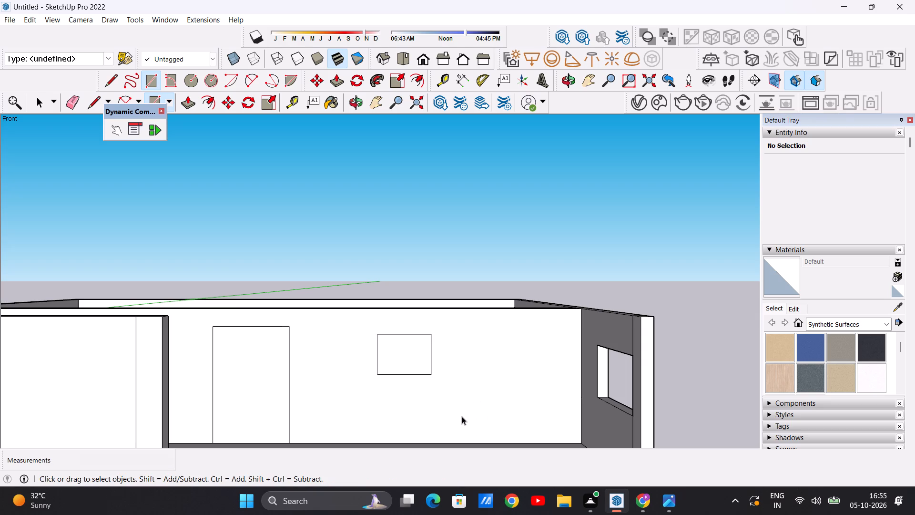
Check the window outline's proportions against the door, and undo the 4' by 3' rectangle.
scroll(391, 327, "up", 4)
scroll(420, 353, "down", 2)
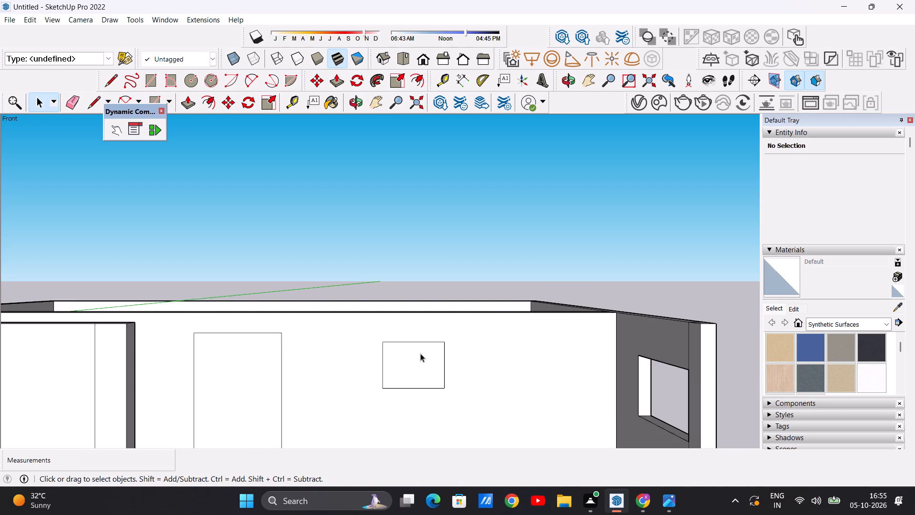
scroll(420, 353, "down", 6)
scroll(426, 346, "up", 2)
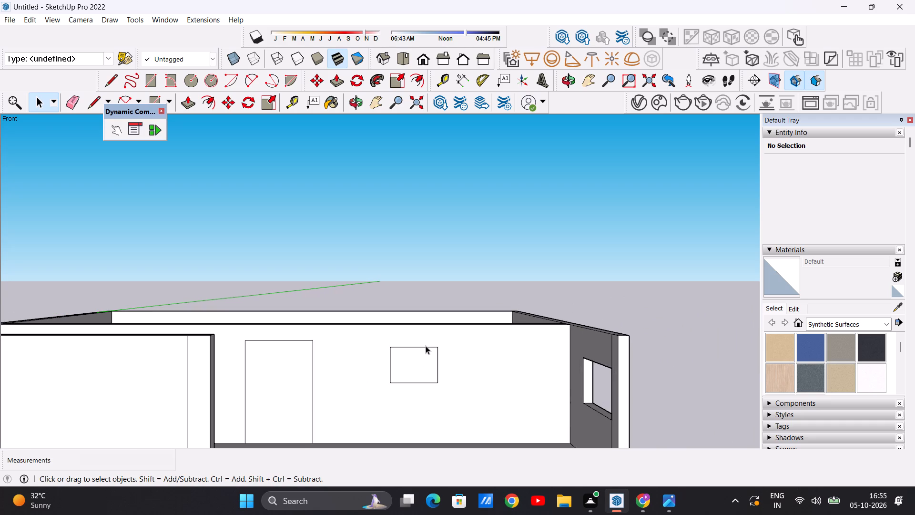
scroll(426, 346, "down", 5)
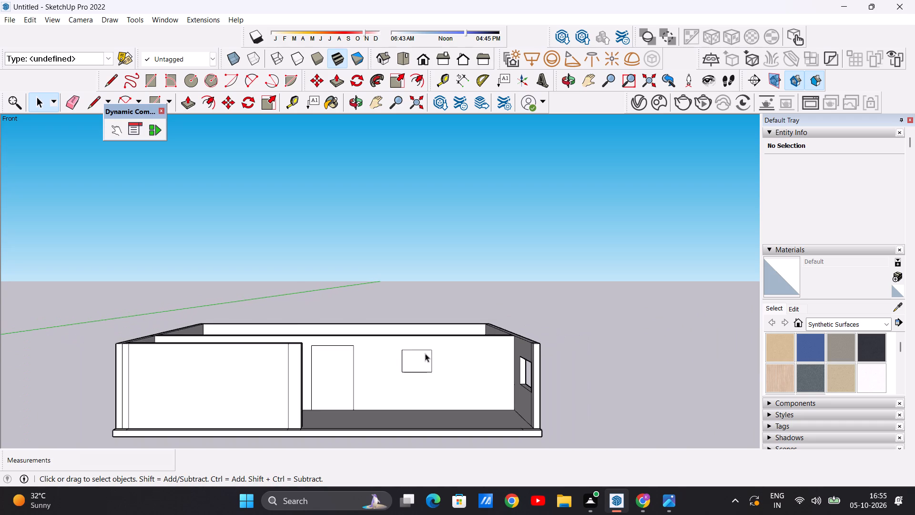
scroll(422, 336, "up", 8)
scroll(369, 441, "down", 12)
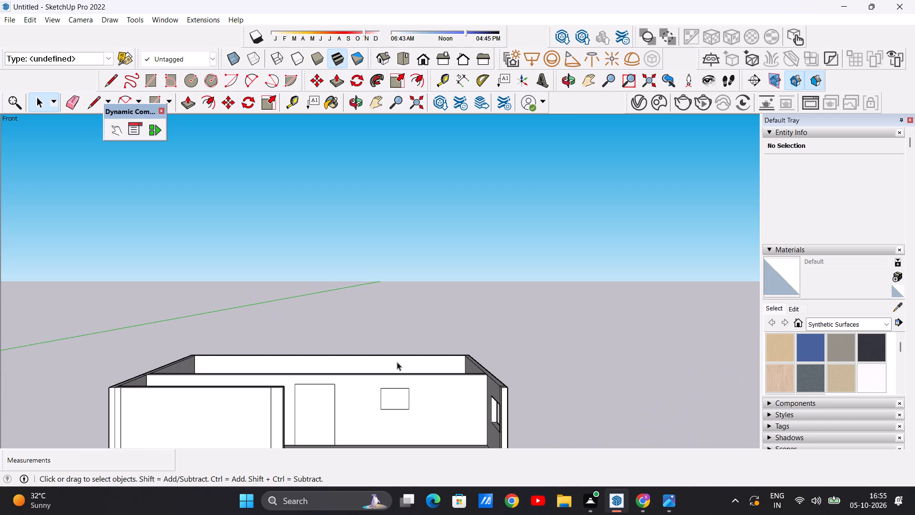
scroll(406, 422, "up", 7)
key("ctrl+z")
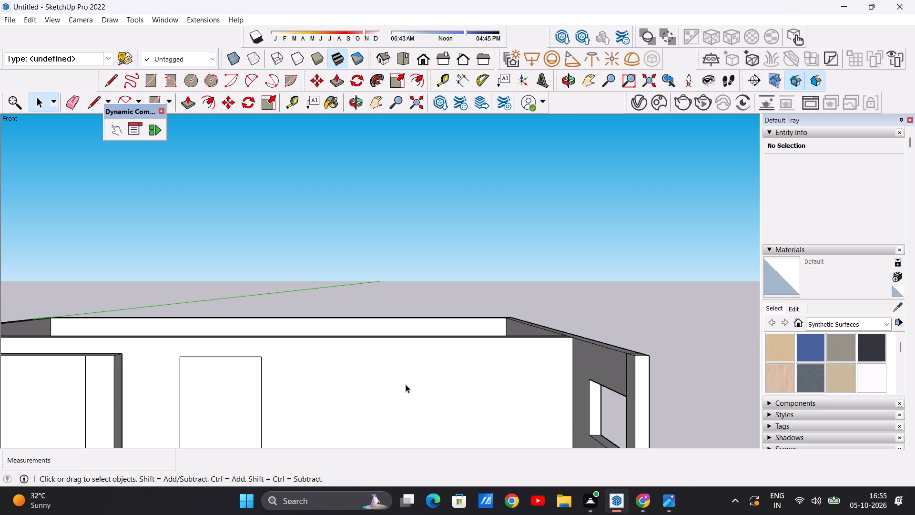
Draw a window rectangle 3' wide by 4' high on the porch's back wall, between the door outline and the side wall opening.
key("r")
scroll(400, 378, "down", 5)
scroll(387, 375, "up", 4)
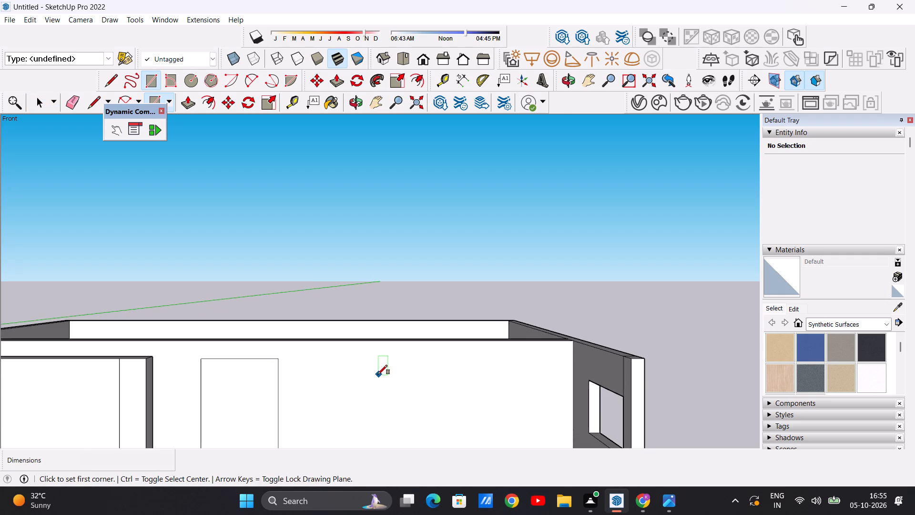
left_click(378, 374)
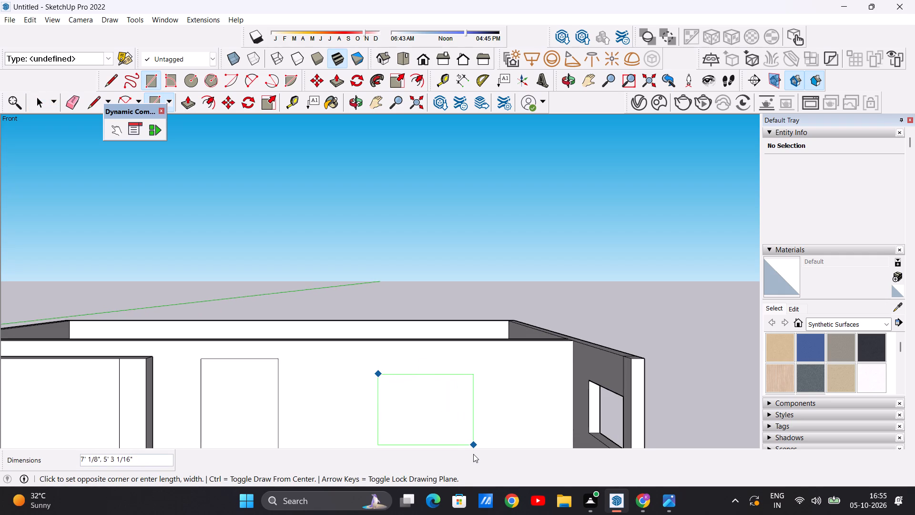
scroll(469, 429, "down", 8)
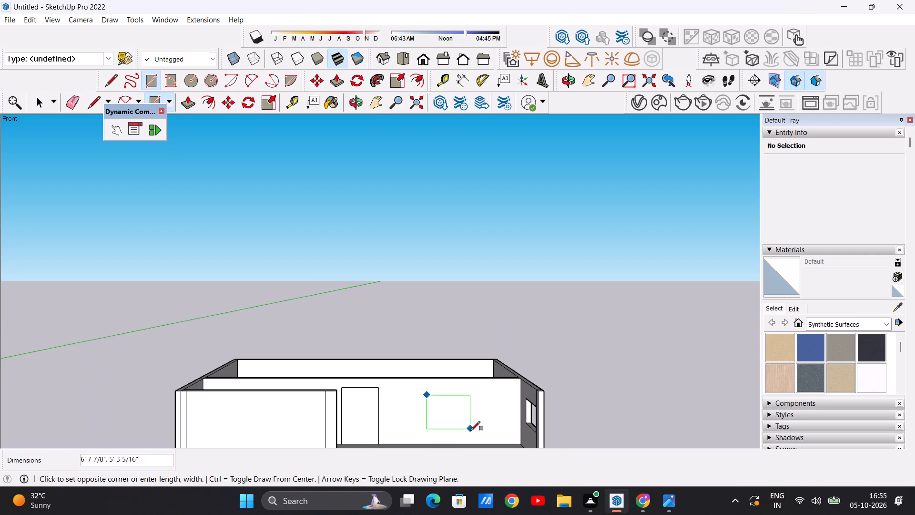
scroll(468, 425, "up", 5)
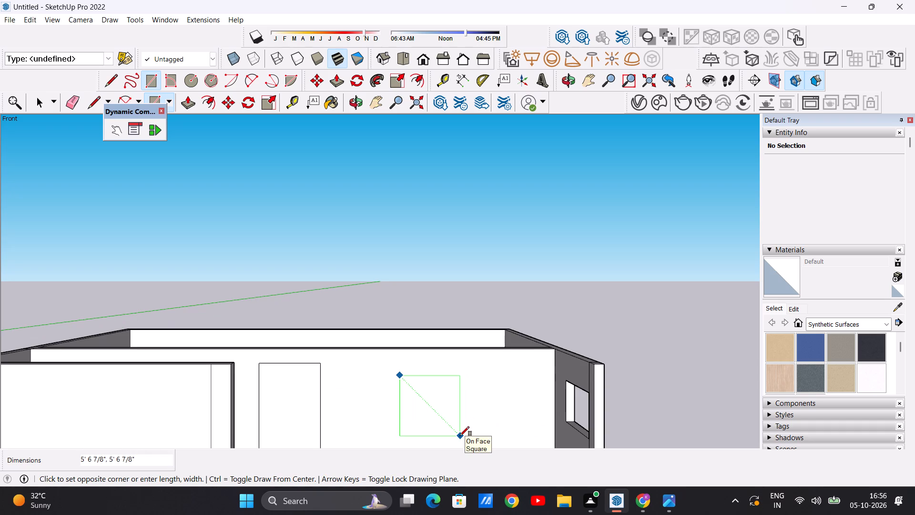
type("3',4'")
key("Return")
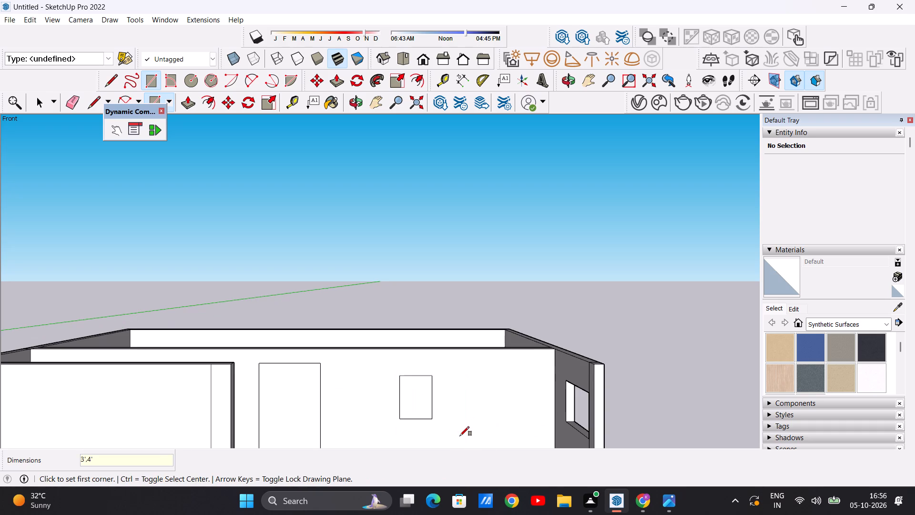
key("space")
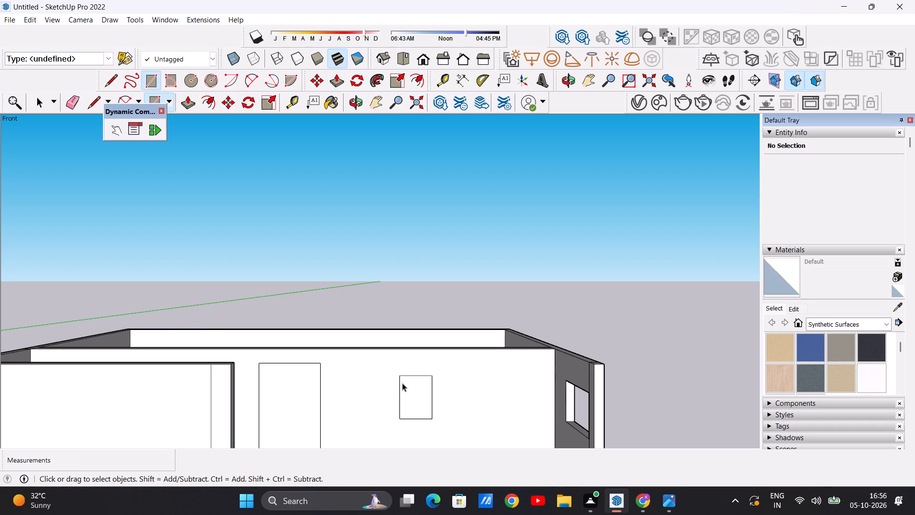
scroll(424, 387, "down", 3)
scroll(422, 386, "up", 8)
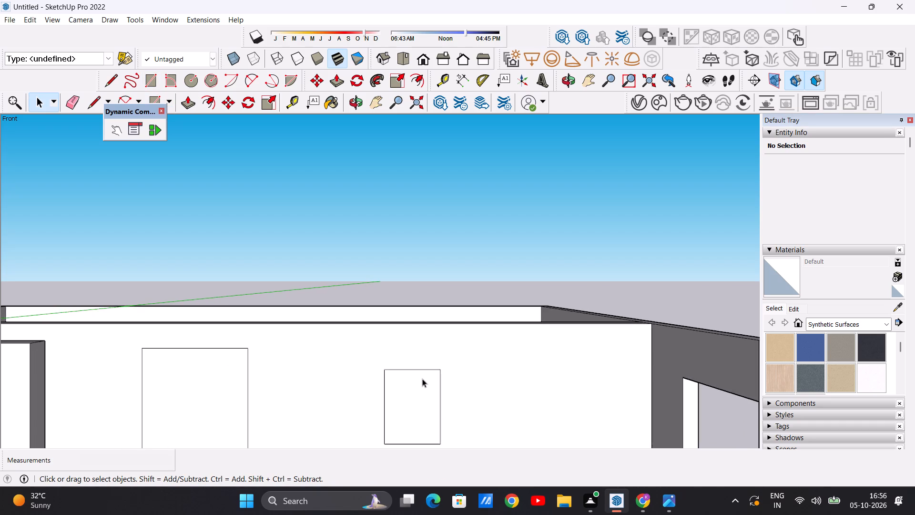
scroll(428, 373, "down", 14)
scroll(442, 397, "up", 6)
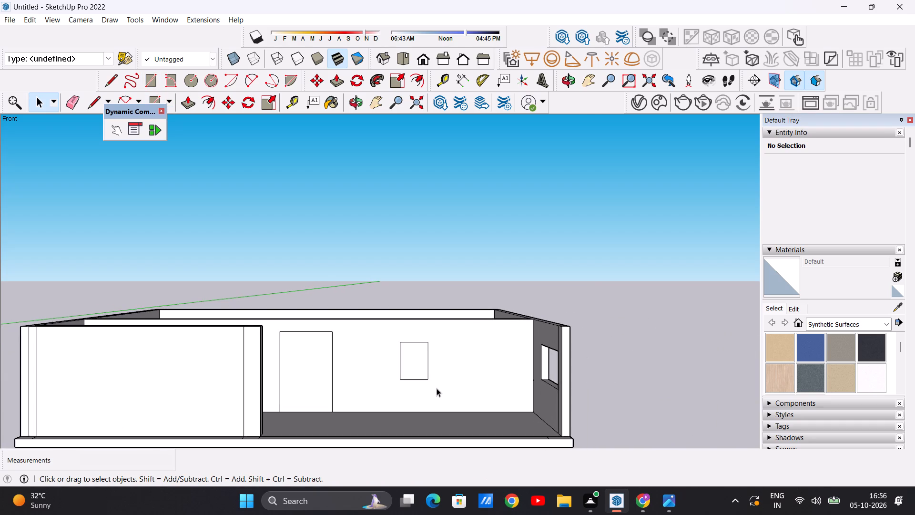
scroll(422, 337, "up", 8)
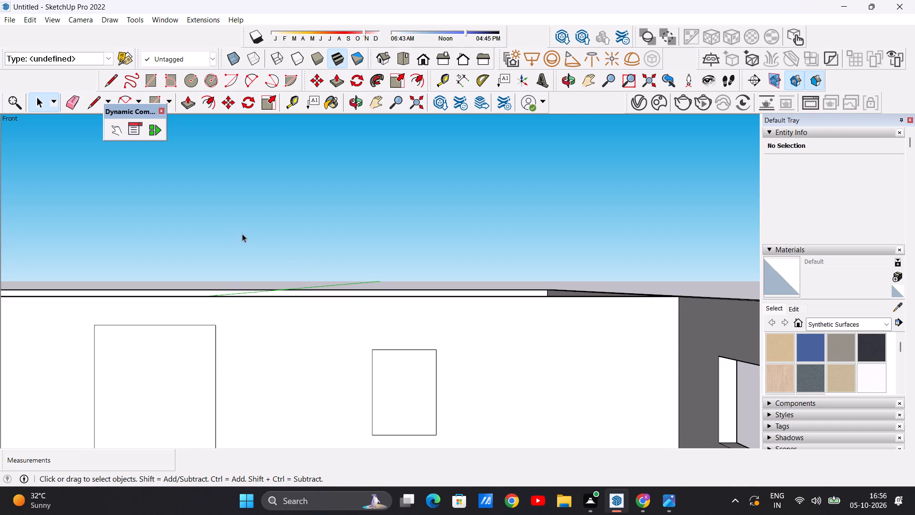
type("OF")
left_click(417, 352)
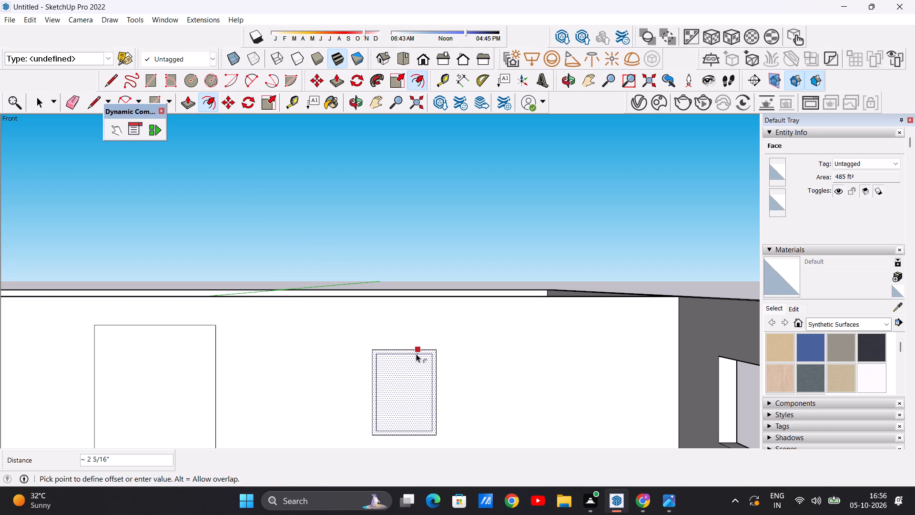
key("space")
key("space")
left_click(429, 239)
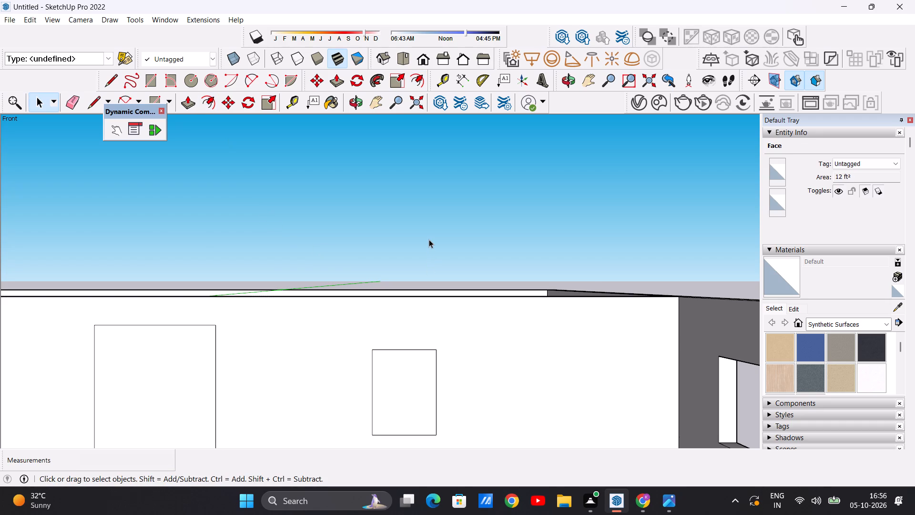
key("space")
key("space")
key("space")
Examine the door and window outlines on the porch's back wall from a raised angle.
scroll(429, 238, "down", 8)
middle_click_drag(410, 264, 326, 314)
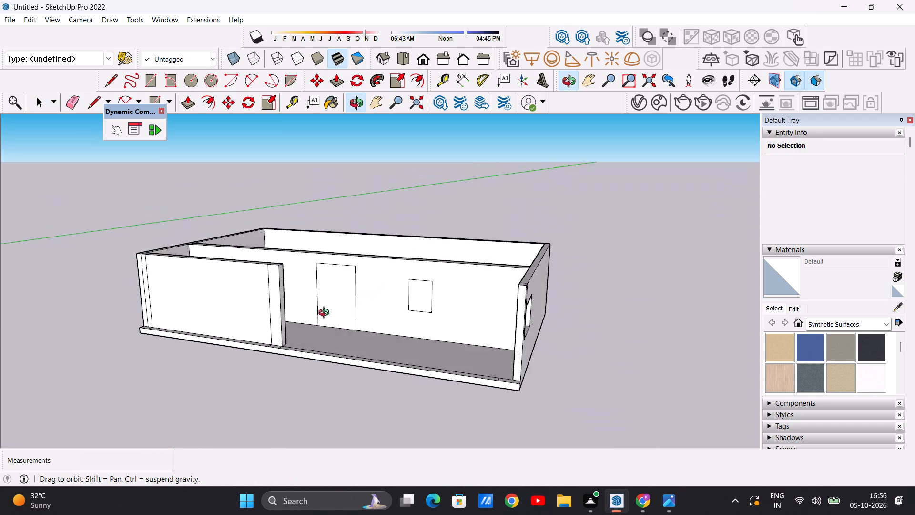
middle_click_drag(326, 314, 307, 341)
scroll(335, 228, "up", 6)
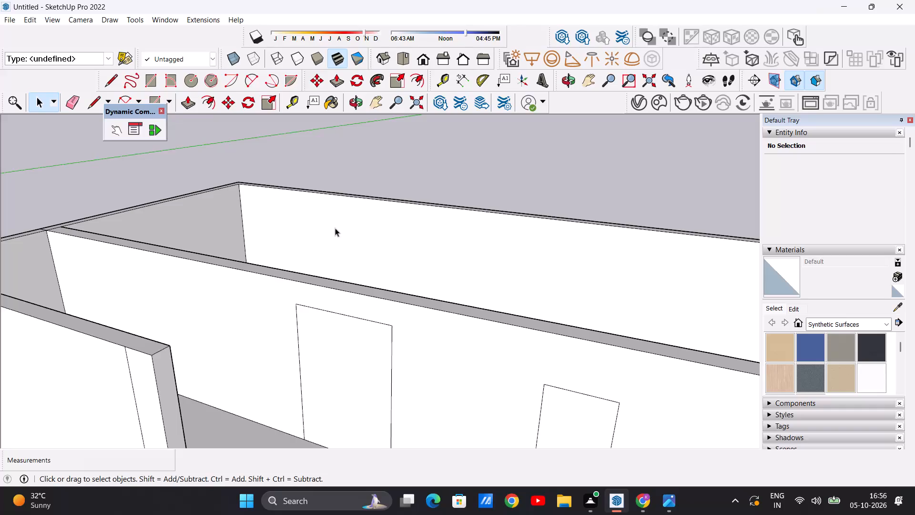
scroll(340, 239, "down", 4)
scroll(372, 270, "up", 3)
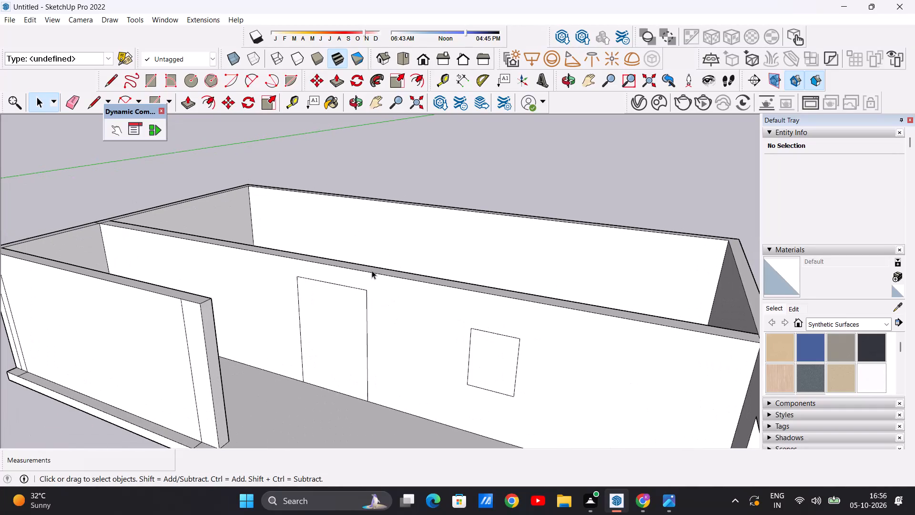
Push the door outline on the porch's back wall through the full wall thickness, about 1', to cut the doorway.
key("p")
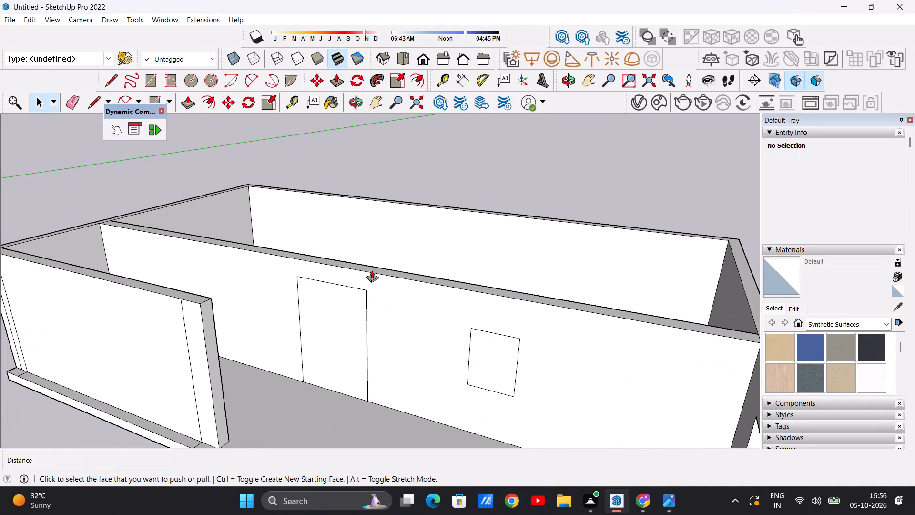
left_click(331, 296)
scroll(360, 260, "up", 5)
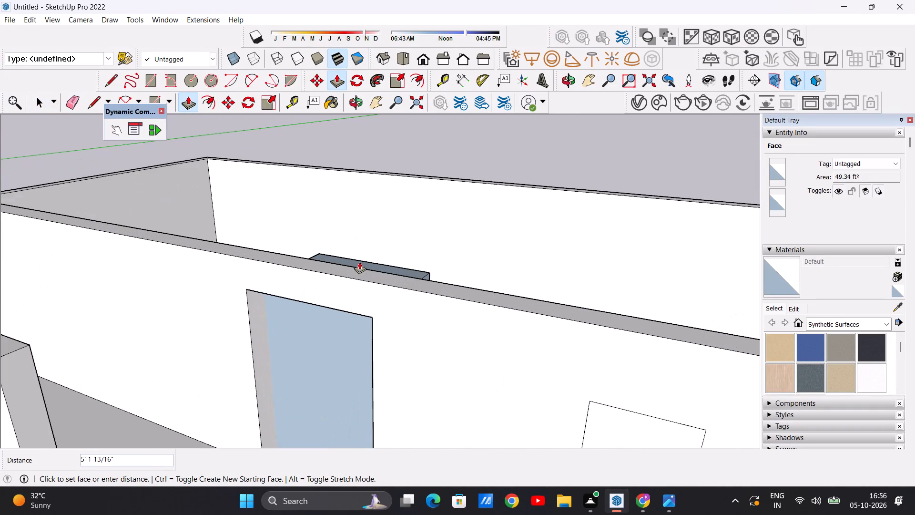
middle_click_drag(359, 262, 345, 300)
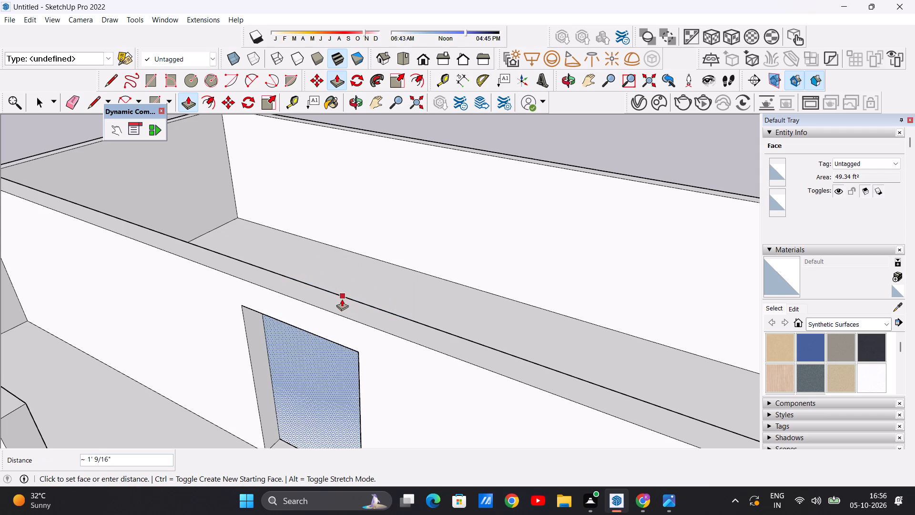
left_click(342, 299)
Push the window outline beside the doorway through the full thickness of the porch's back wall, about 1', to cut the window opening.
scroll(366, 314, "down", 11)
scroll(414, 336, "up", 8)
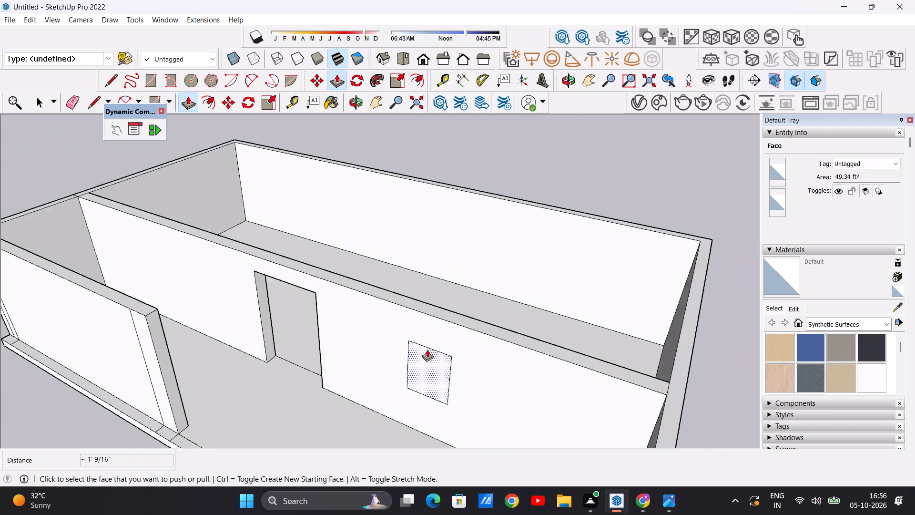
scroll(427, 350, "up", 3)
left_click(425, 357)
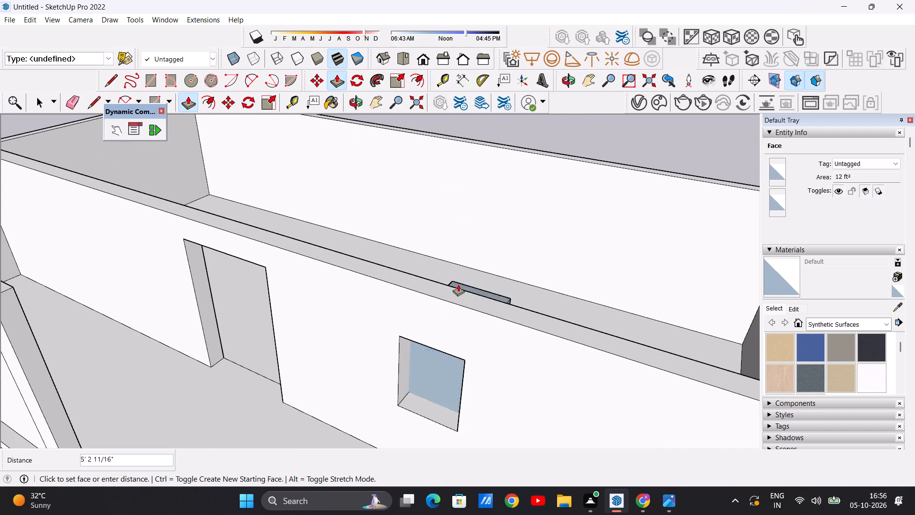
left_click(454, 289)
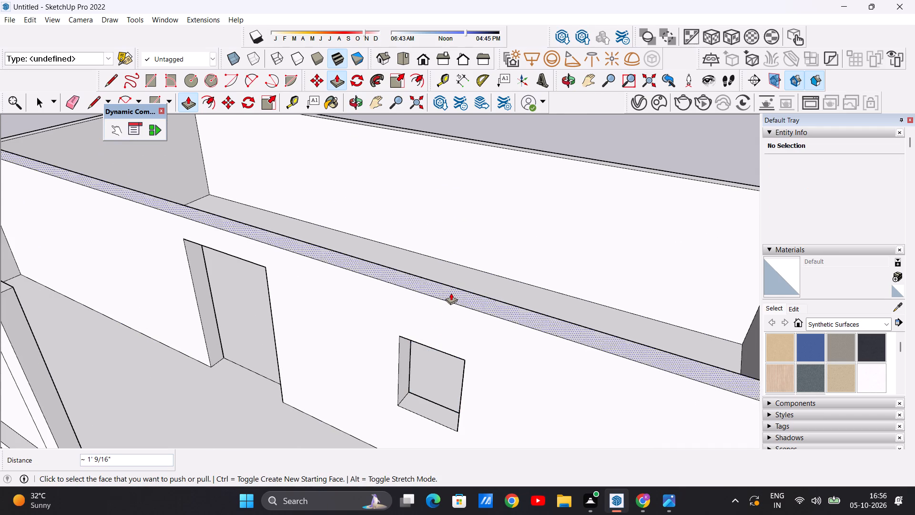
key("space")
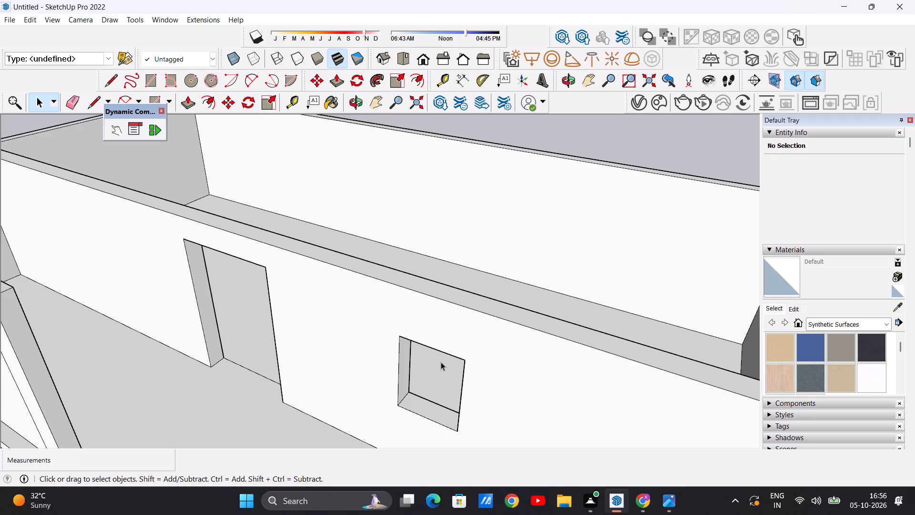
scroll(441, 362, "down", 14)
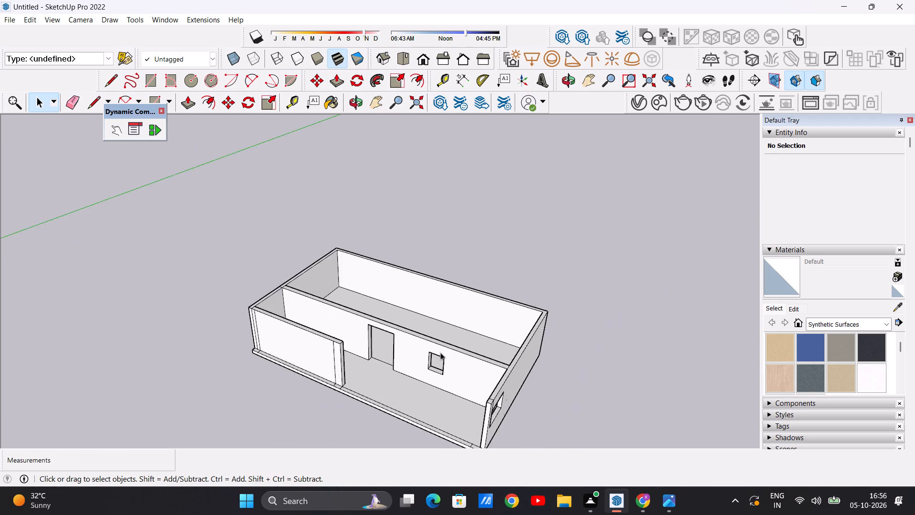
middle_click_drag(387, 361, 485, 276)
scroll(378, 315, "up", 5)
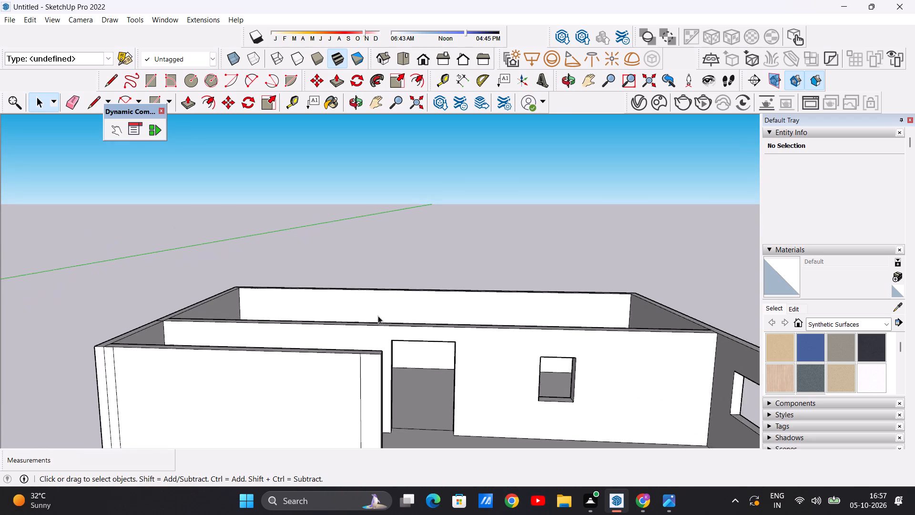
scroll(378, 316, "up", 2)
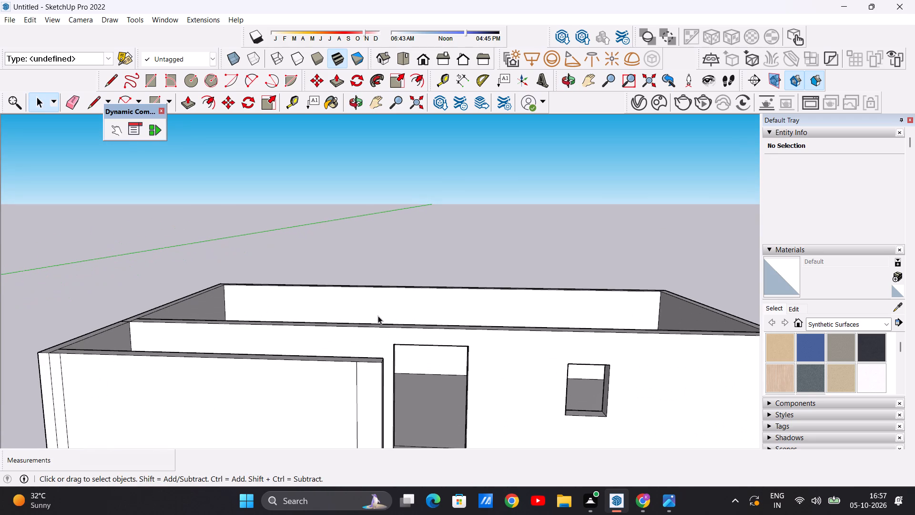
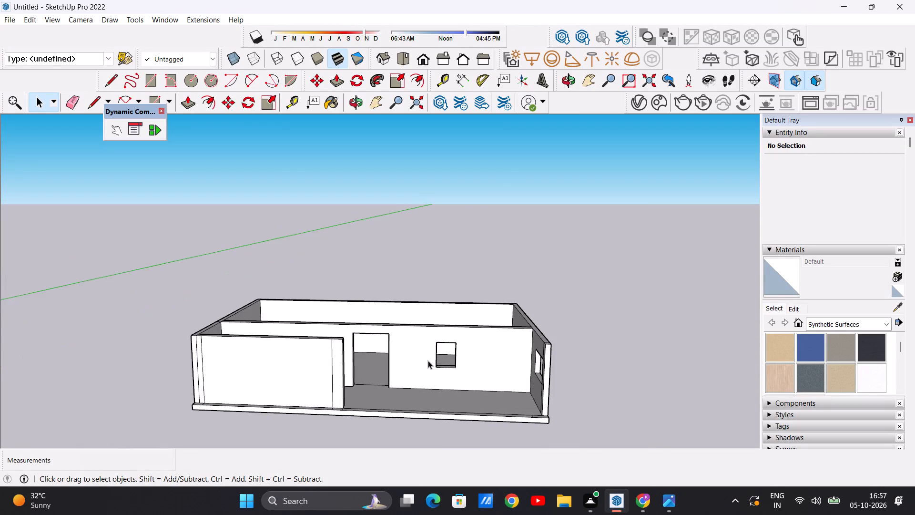
Draw a line about 5' 8" long along the bottom of the porch doorway to close the opening with a face.
scroll(428, 360, "up", 5)
middle_click_drag(409, 348, 427, 340)
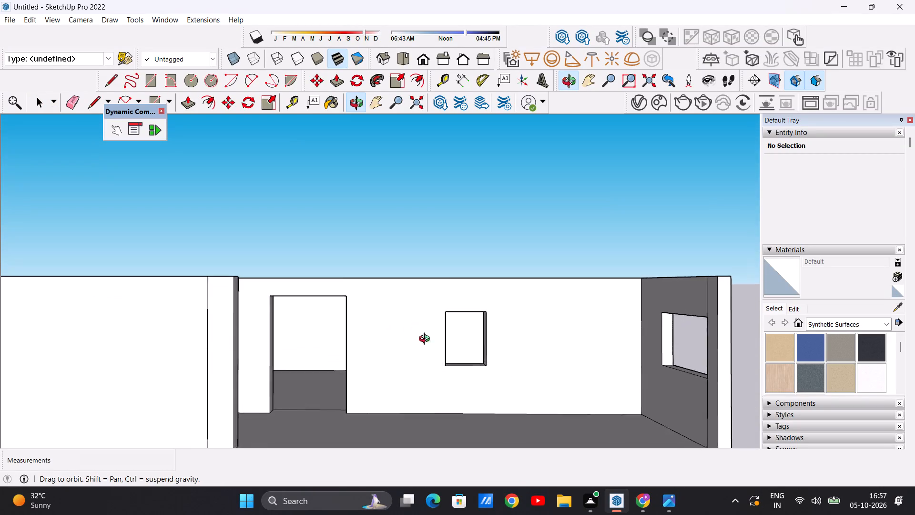
middle_click_drag(427, 340, 418, 410)
scroll(287, 405, "up", 3)
middle_click_drag(300, 389, 299, 432)
scroll(318, 339, "down", 3)
scroll(303, 414, "up", 7)
middle_click_drag(350, 356, 356, 408)
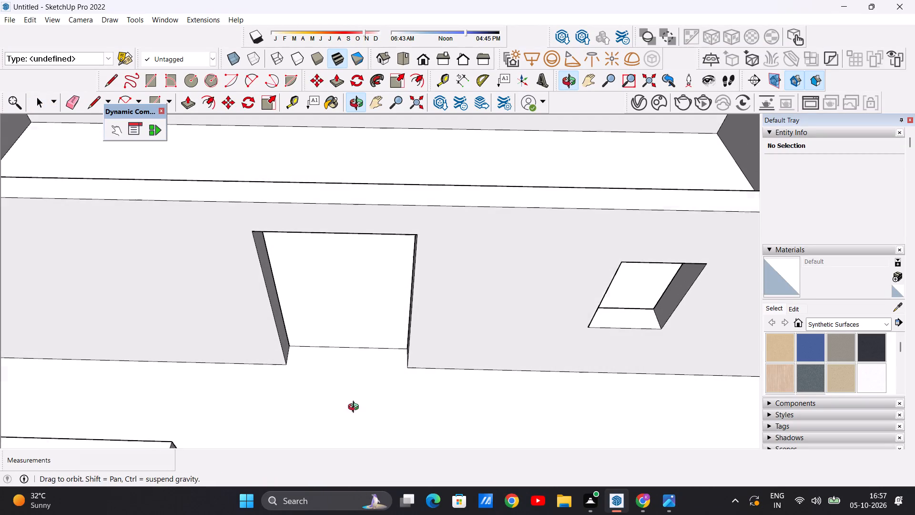
middle_click_drag(356, 408, 356, 409)
key("l")
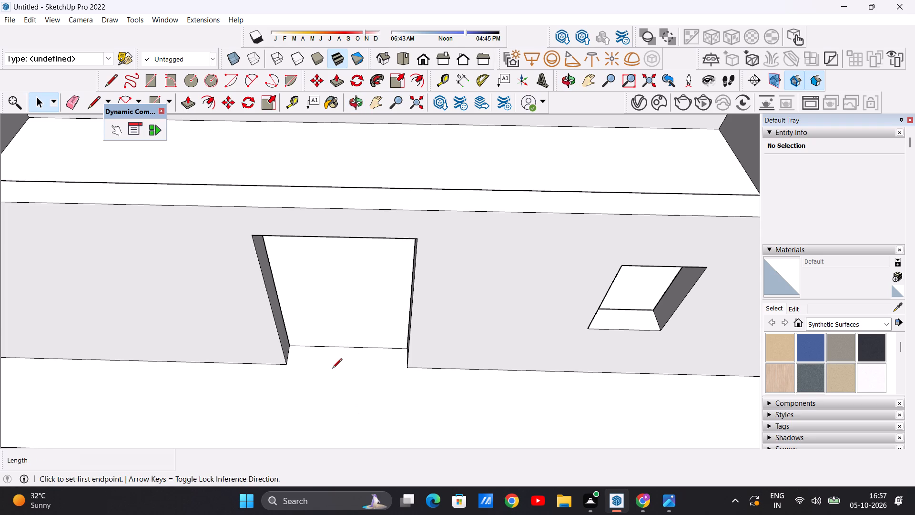
left_click(285, 364)
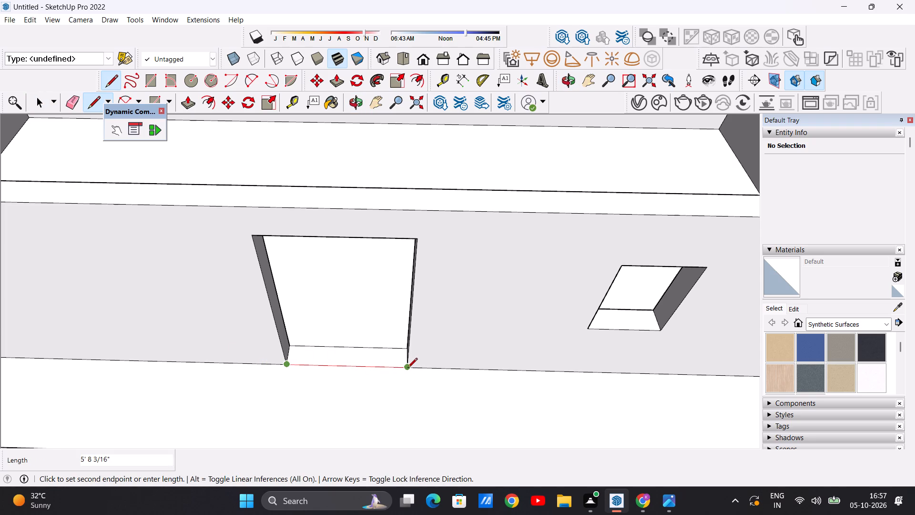
left_click(409, 369)
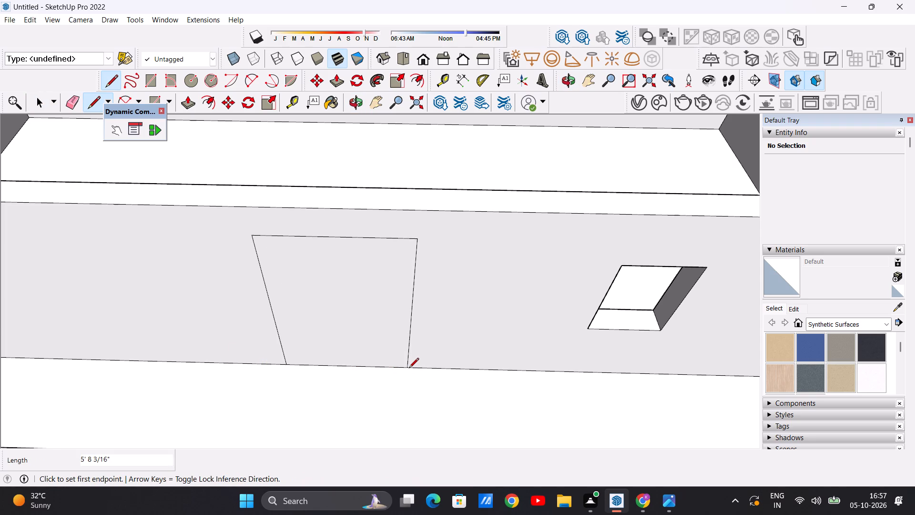
key("space")
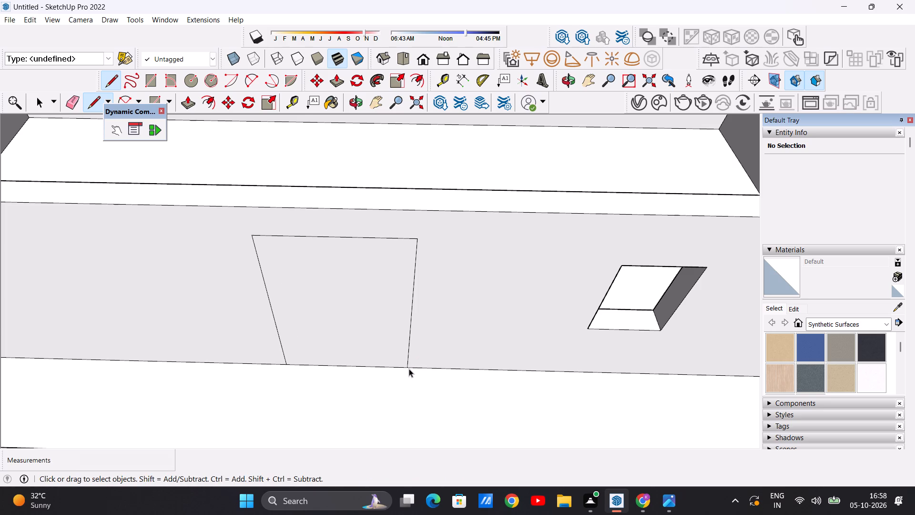
Offset the door face's outline inward by about 7" to form the door frame.
scroll(201, 289, "down", 7)
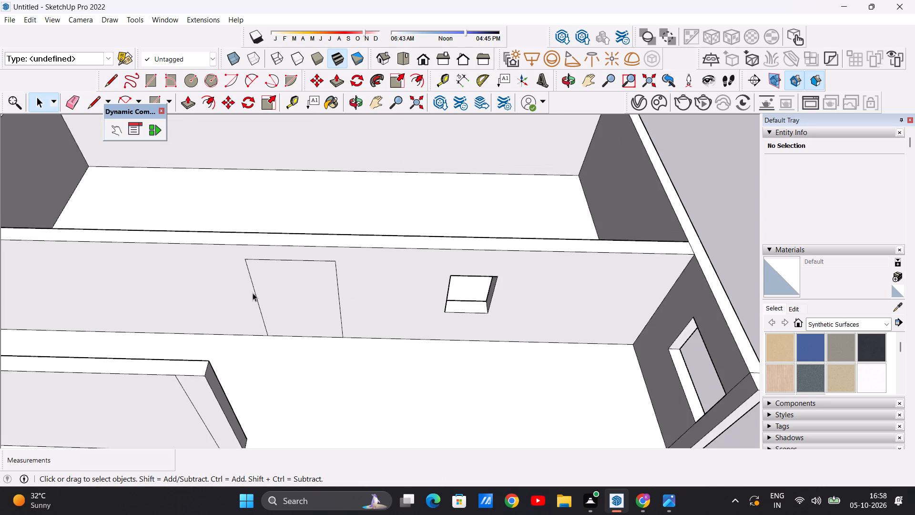
middle_click_drag(253, 292, 288, 177)
scroll(327, 233, "up", 2)
middle_click_drag(277, 336, 274, 329)
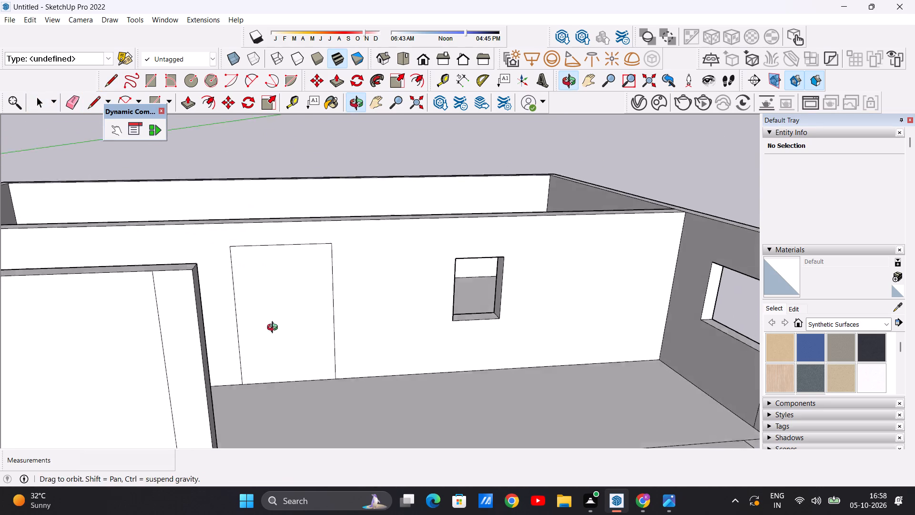
middle_click_drag(274, 329, 272, 316)
scroll(277, 268, "up", 3)
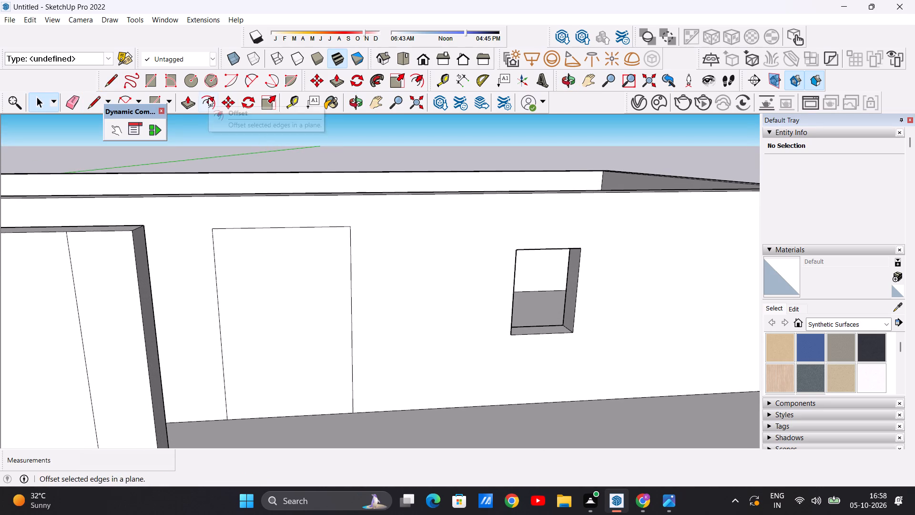
left_click(208, 98)
left_click(264, 247)
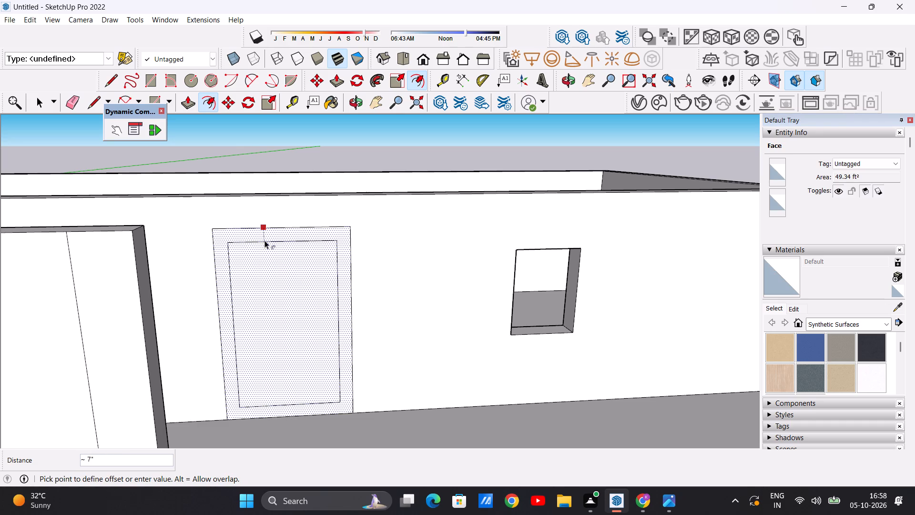
left_click(265, 241)
key("space")
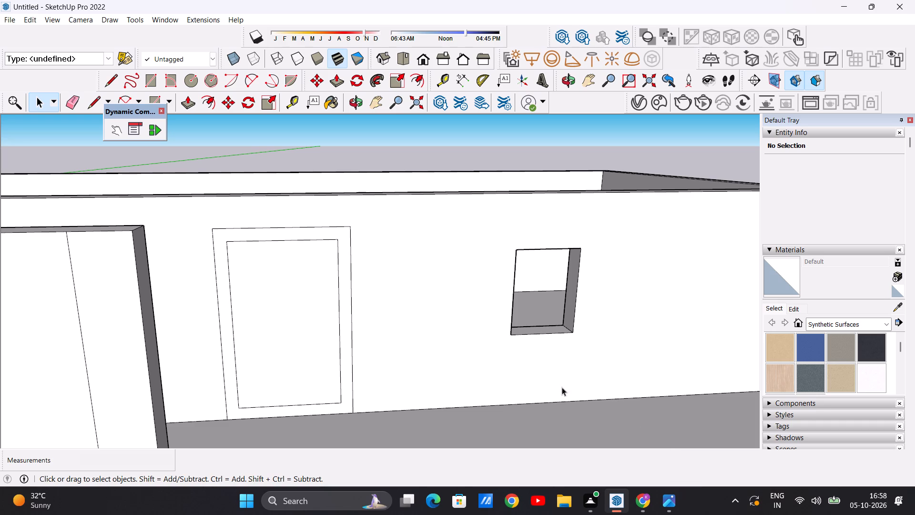
Examine the framed door on the porch's back wall from near and far.
scroll(236, 319, "down", 4)
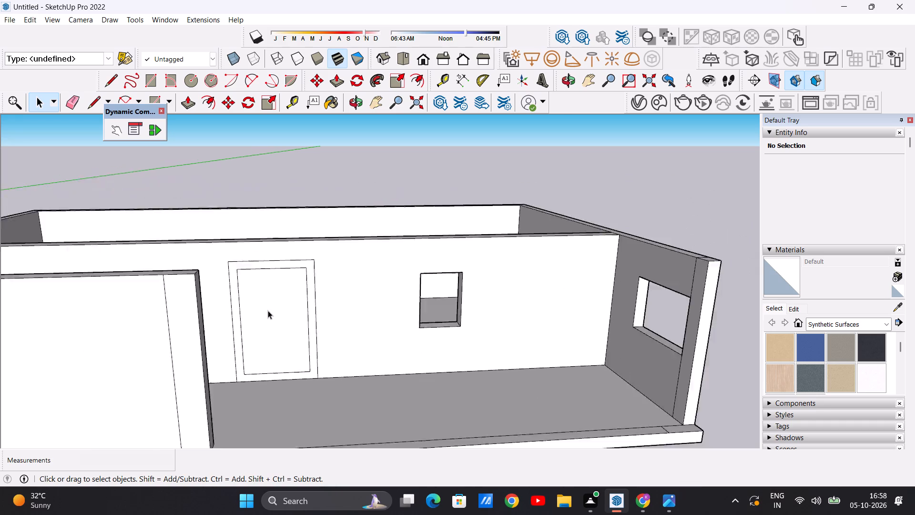
scroll(268, 310, "down", 12)
middle_click_drag(263, 323, 261, 303)
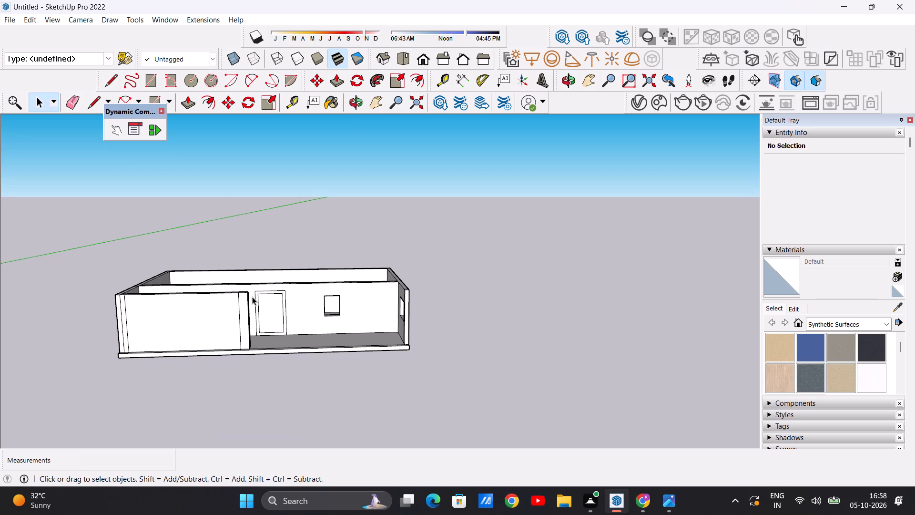
scroll(259, 293, "up", 5)
scroll(272, 313, "down", 5)
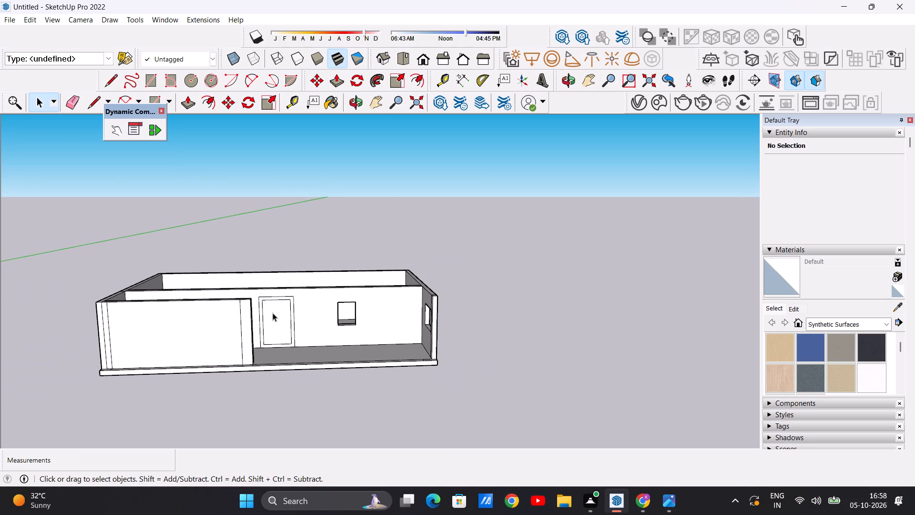
scroll(273, 313, "up", 6)
scroll(281, 308, "down", 5)
scroll(281, 335, "up", 9)
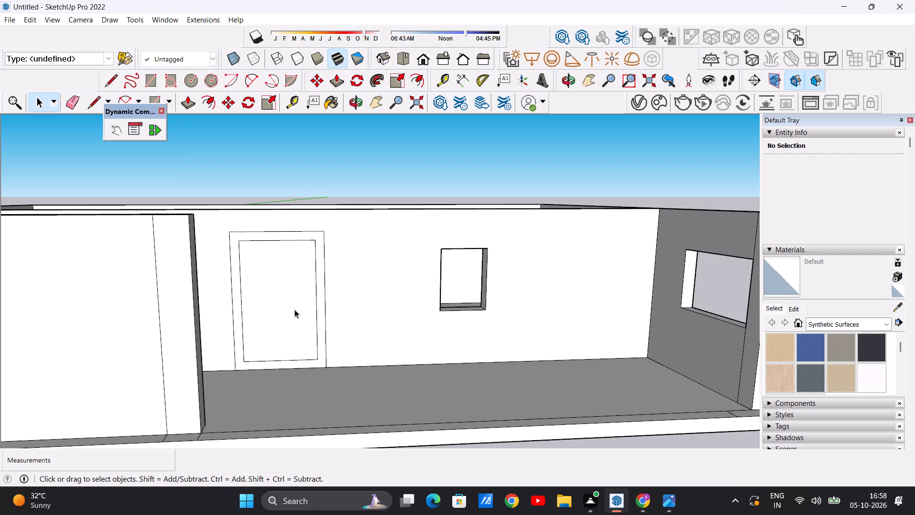
scroll(295, 308, "down", 6)
Draw an upright handle rectangle about 1' 11" high by 4" wide inside the door panel, near its window-side edge.
middle_click_drag(300, 341, 273, 304)
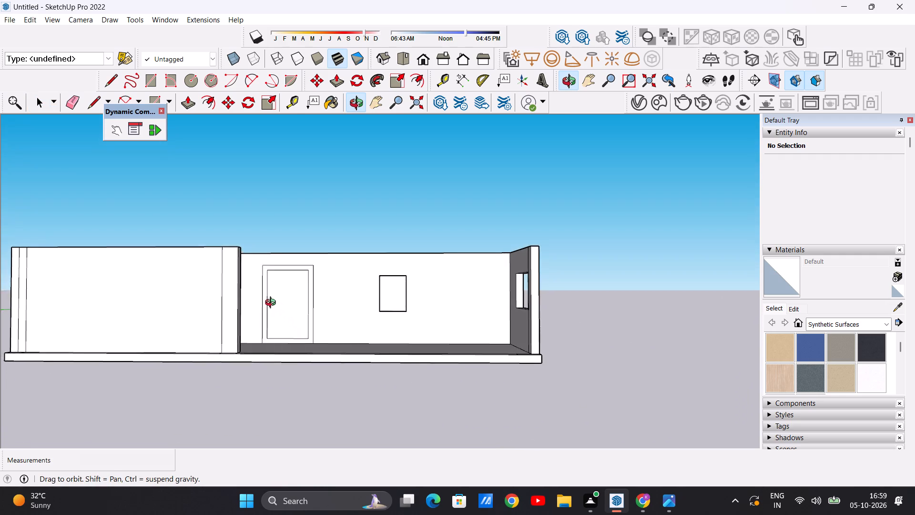
middle_click_drag(273, 304, 294, 330)
scroll(303, 259, "up", 6)
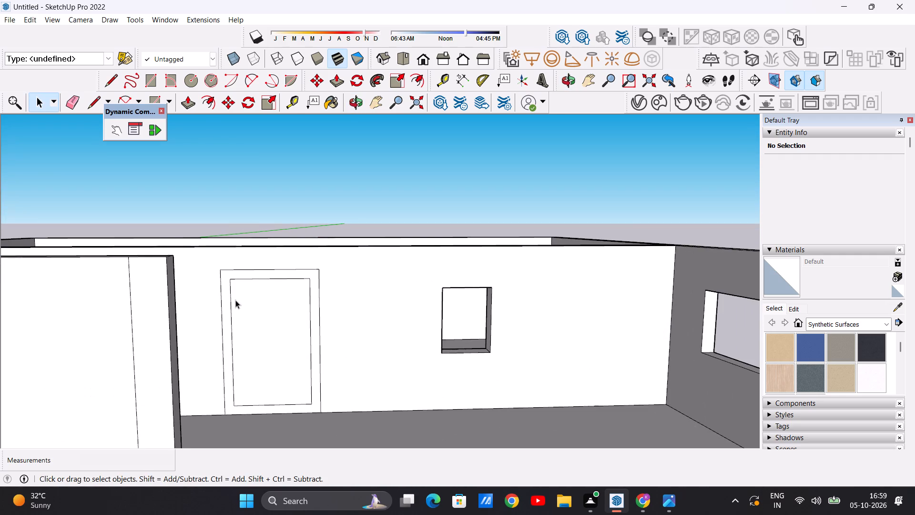
scroll(211, 304, "up", 1)
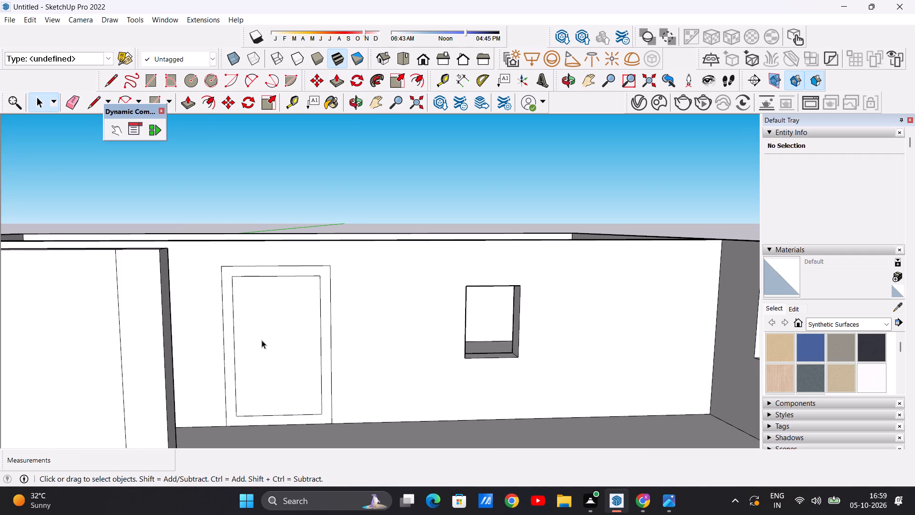
scroll(248, 332, "up", 3)
scroll(254, 333, "down", 4)
scroll(274, 359, "up", 2)
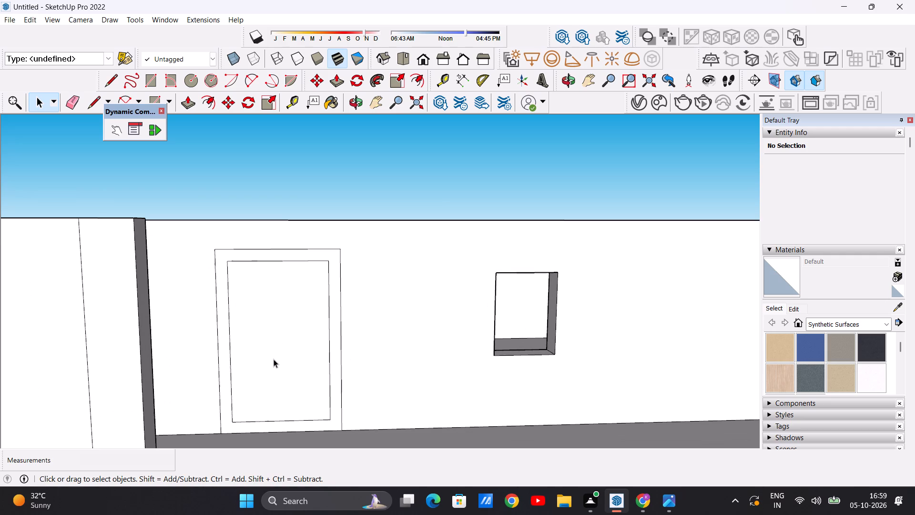
key("r")
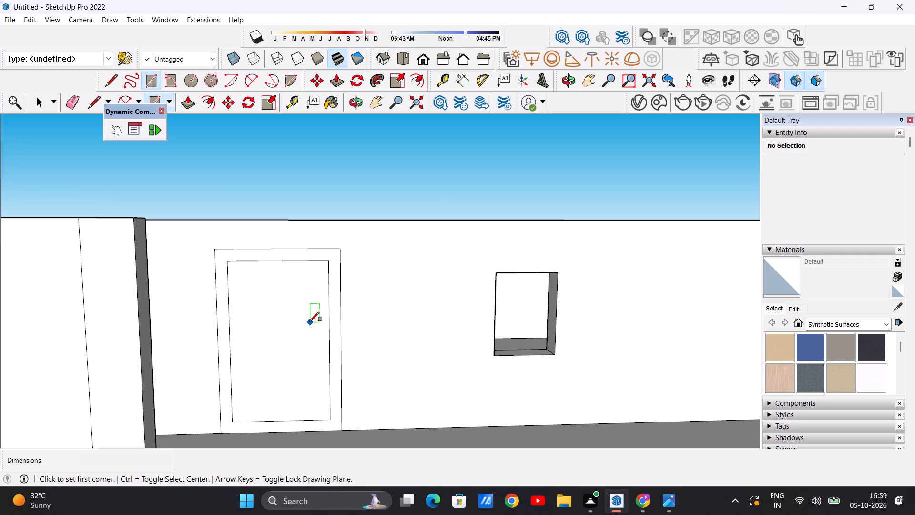
left_click(310, 321)
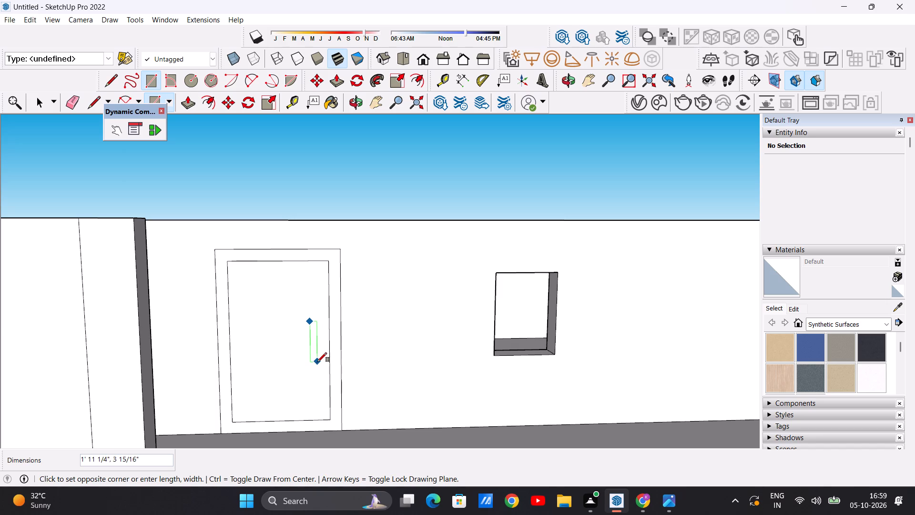
left_click(317, 362)
key("space")
Examine the whole front of the building, including the door with its handle and the porch window.
scroll(280, 297, "down", 9)
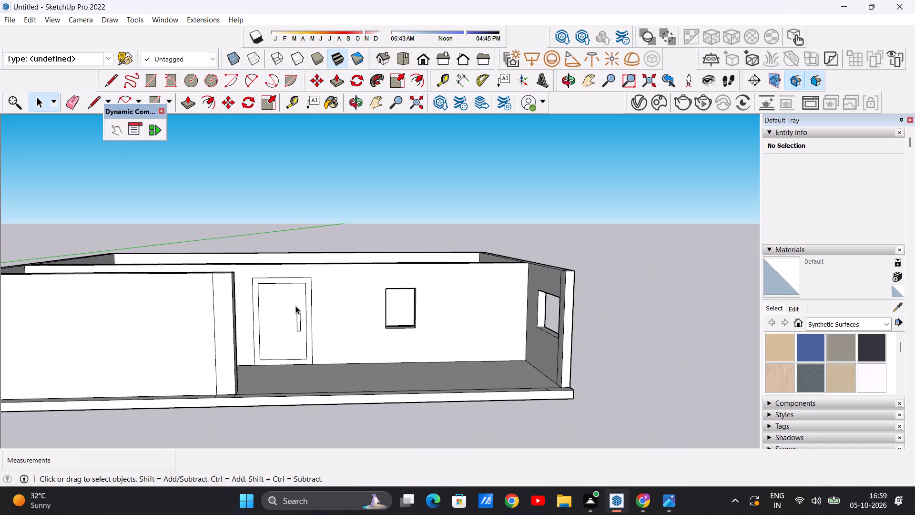
scroll(166, 333, "down", 8)
scroll(122, 323, "up", 7)
scroll(131, 323, "down", 2)
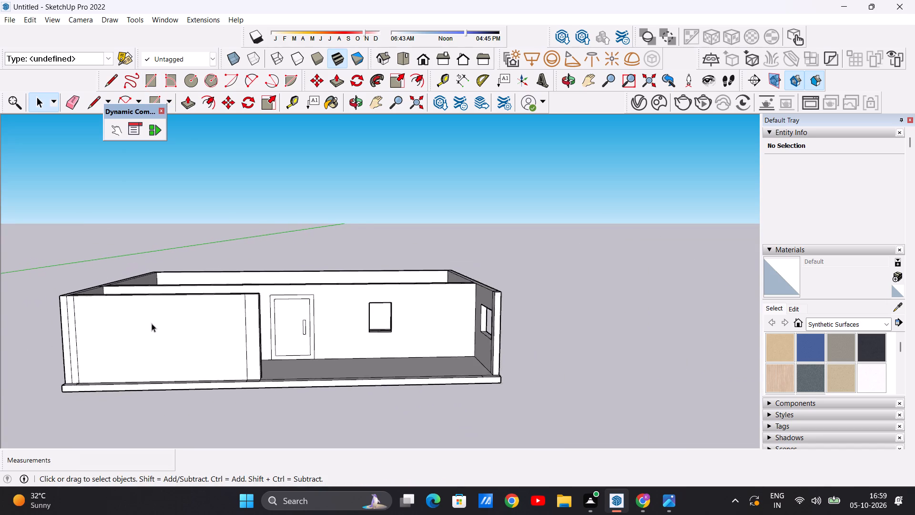
scroll(152, 323, "down", 3)
scroll(107, 334, "up", 4)
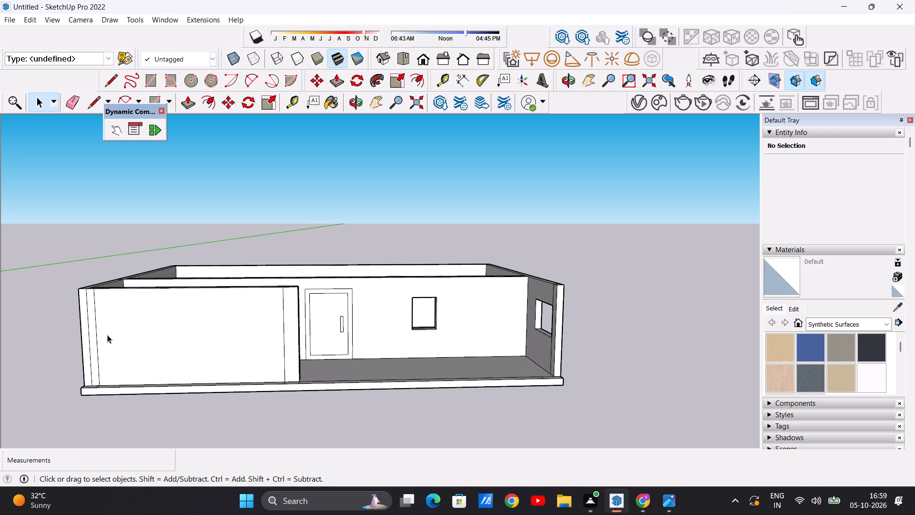
scroll(116, 337, "down", 4)
scroll(72, 350, "down", 8)
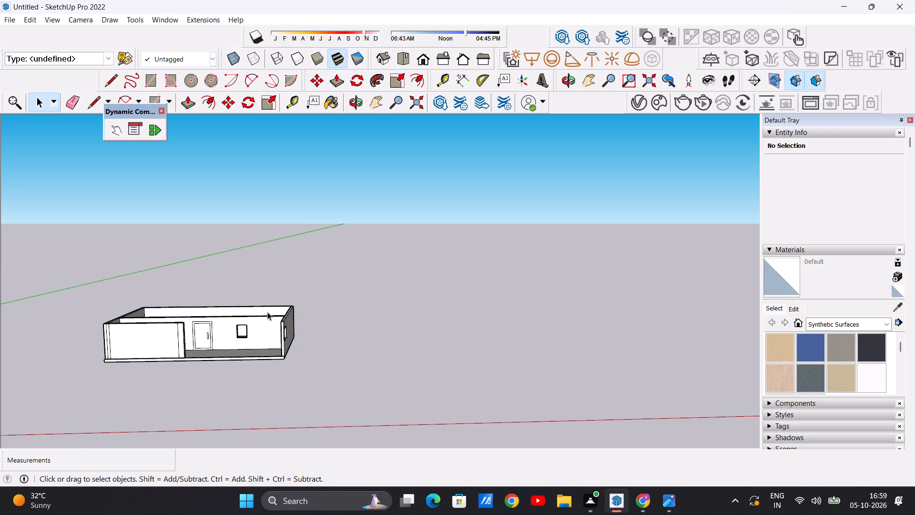
scroll(37, 317, "up", 11)
scroll(179, 335, "down", 10)
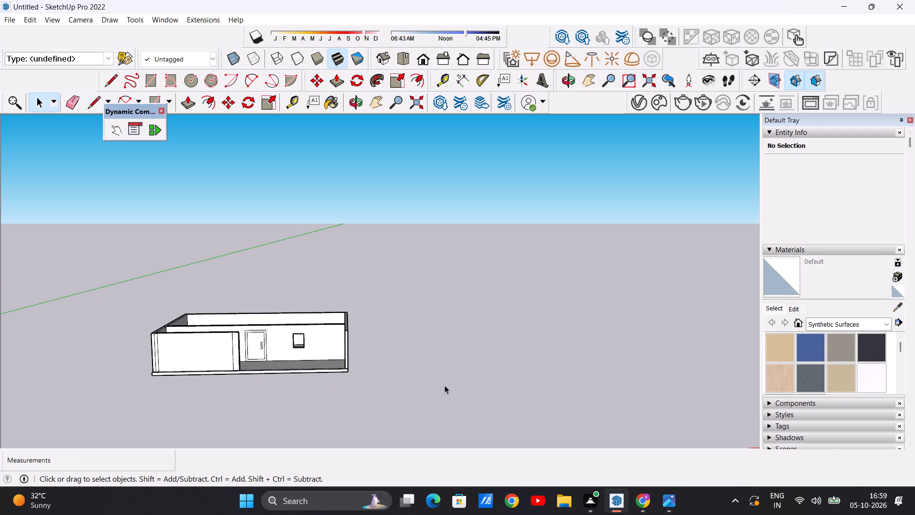
Draw a line across the top of the window opening in the porch's back wall to close it with a face.
scroll(287, 336, "up", 14)
middle_click_drag(457, 404, 467, 388)
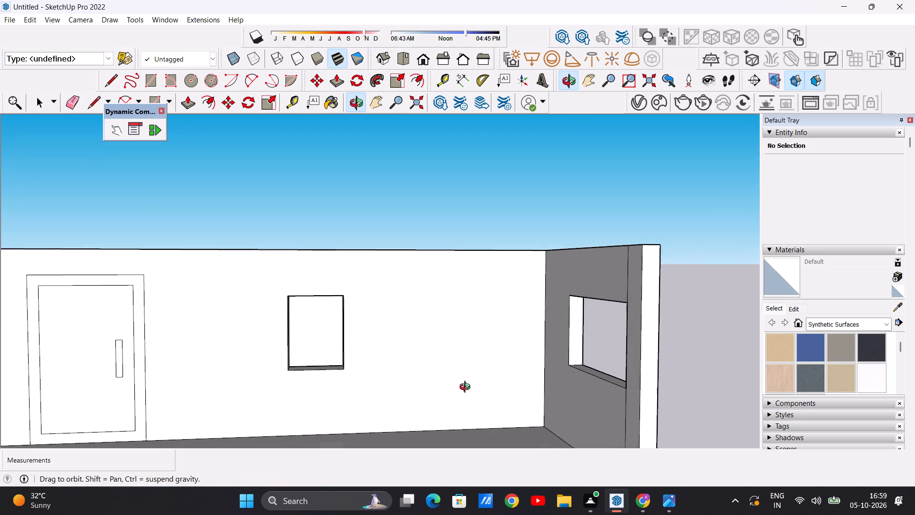
middle_click_drag(467, 388, 468, 388)
scroll(467, 389, "up", 1)
scroll(466, 390, "down", 5)
scroll(343, 333, "up", 5)
middle_click_drag(406, 373, 368, 367)
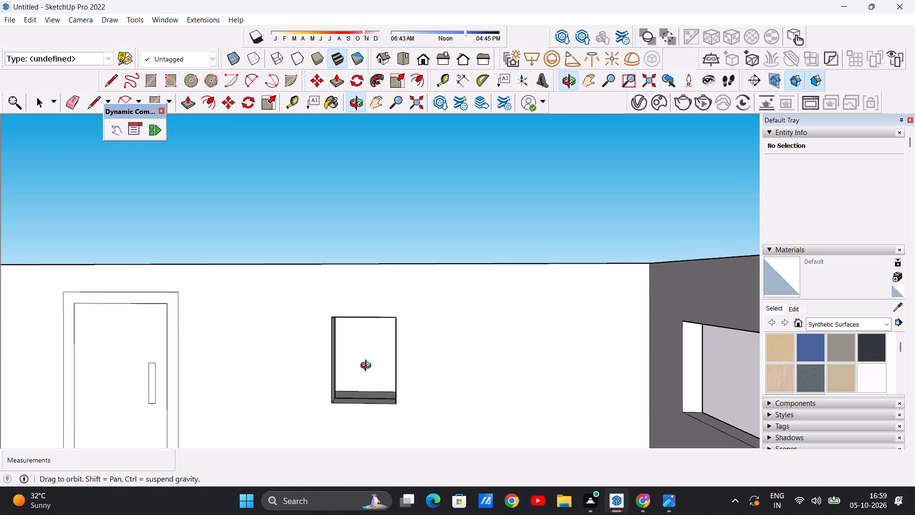
middle_click_drag(368, 367, 376, 376)
key("l")
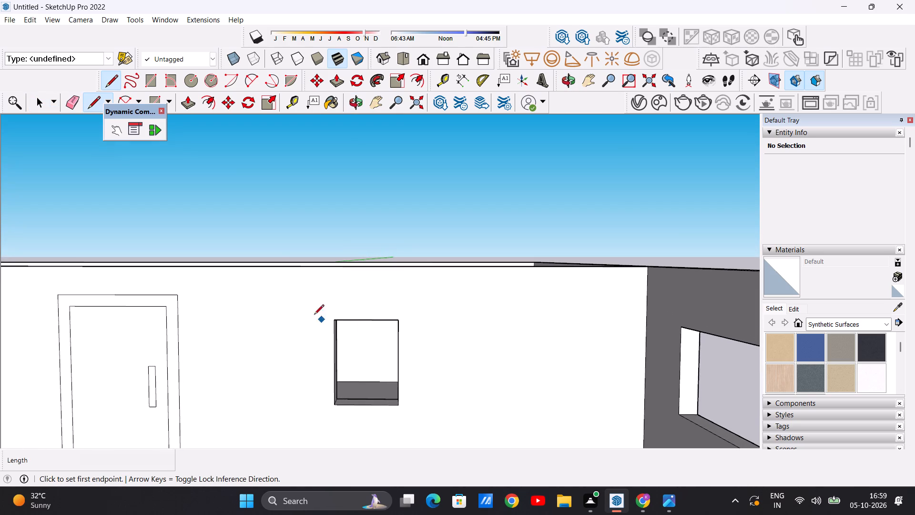
scroll(345, 320, "up", 7)
left_click(321, 321)
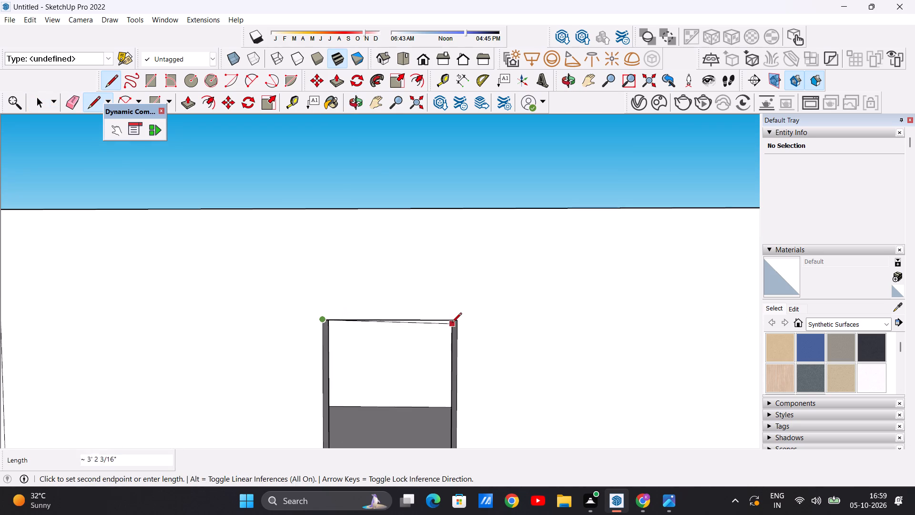
left_click(454, 323)
key("space")
Offset the window face's outline inward by about 2 11/16" to form the window frame.
scroll(452, 325, "down", 9)
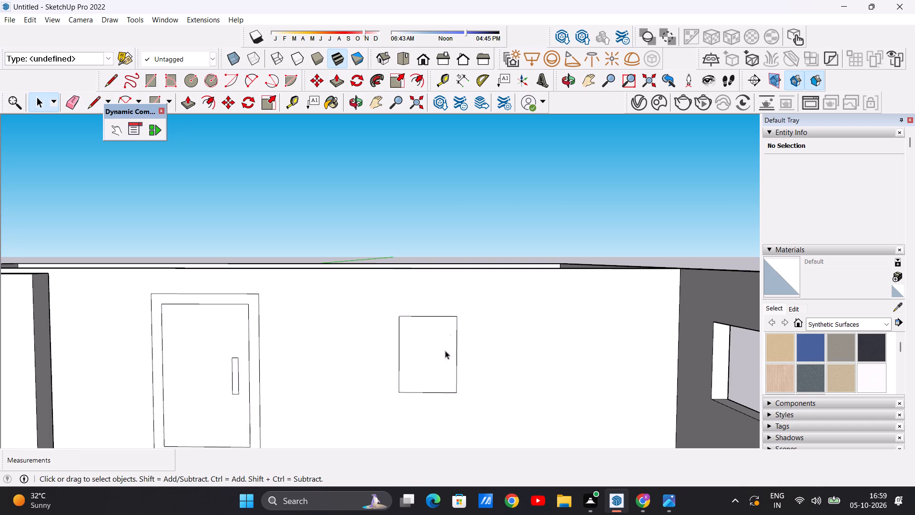
type("OF")
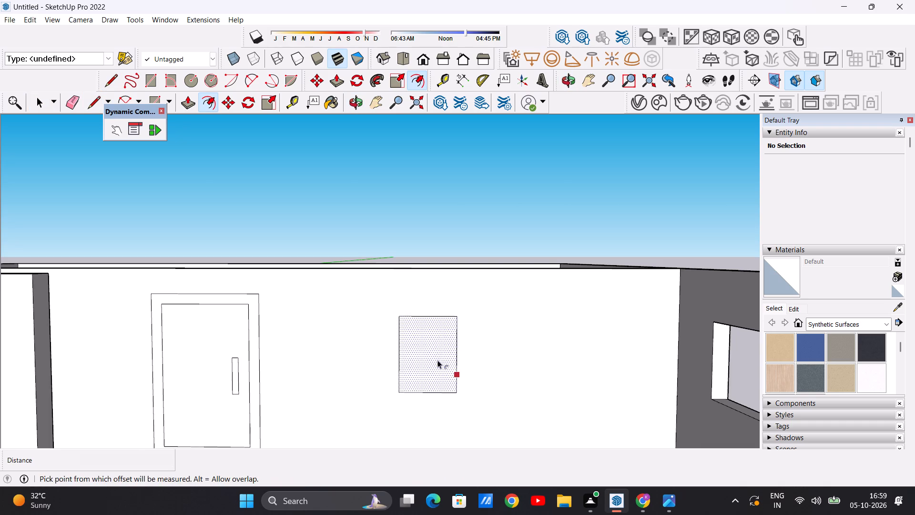
scroll(424, 295, "up", 4)
left_click(427, 333)
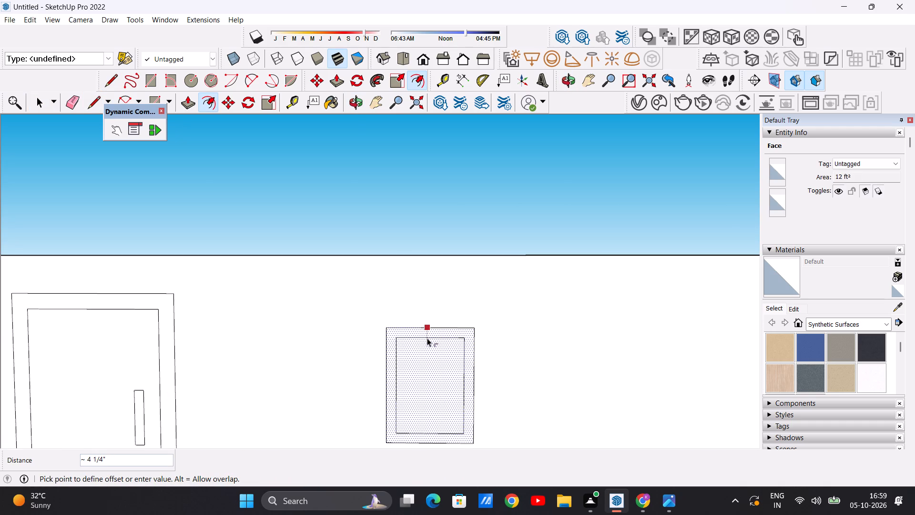
left_click(427, 334)
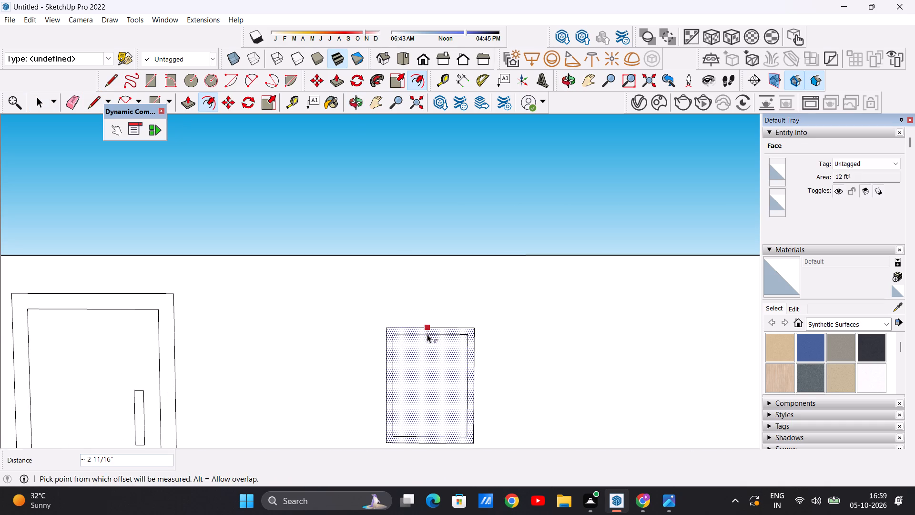
key("space")
scroll(468, 364, "down", 5)
scroll(447, 348, "up", 1)
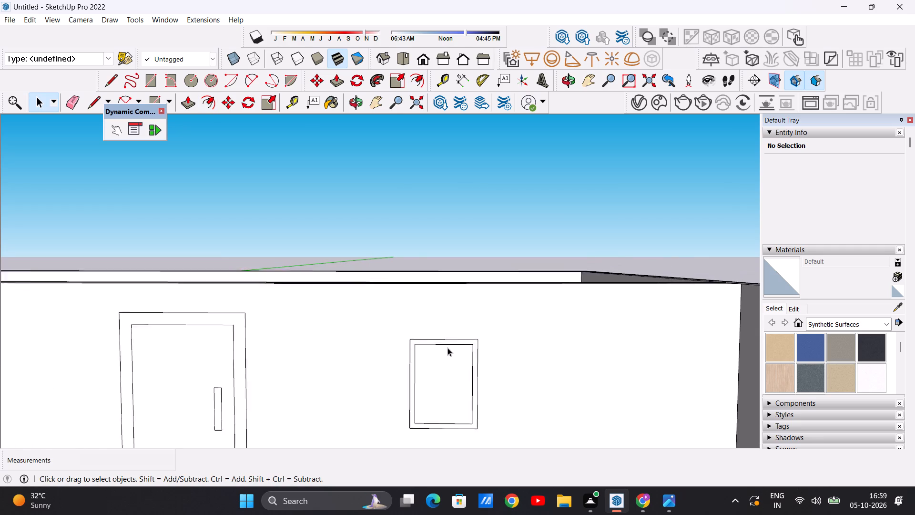
Draw two upright lines about 3 1/8" apart down the middle of the window's inner panel to form a central mullion.
scroll(447, 348, "up", 3)
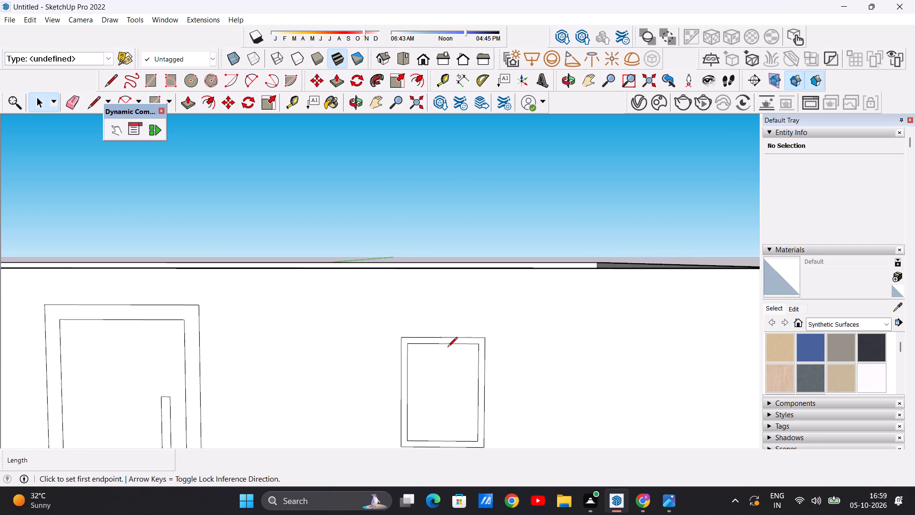
key("l")
scroll(442, 353, "up", 7)
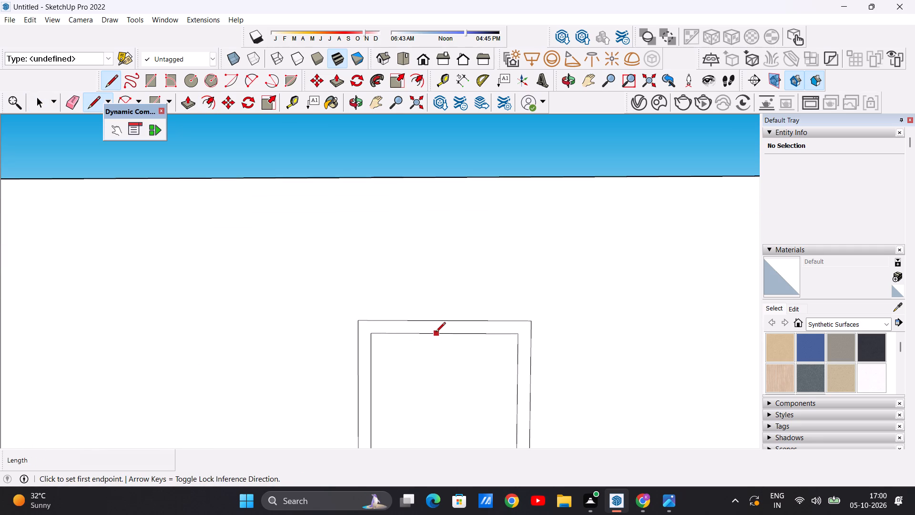
left_click(436, 333)
scroll(440, 357, "down", 12)
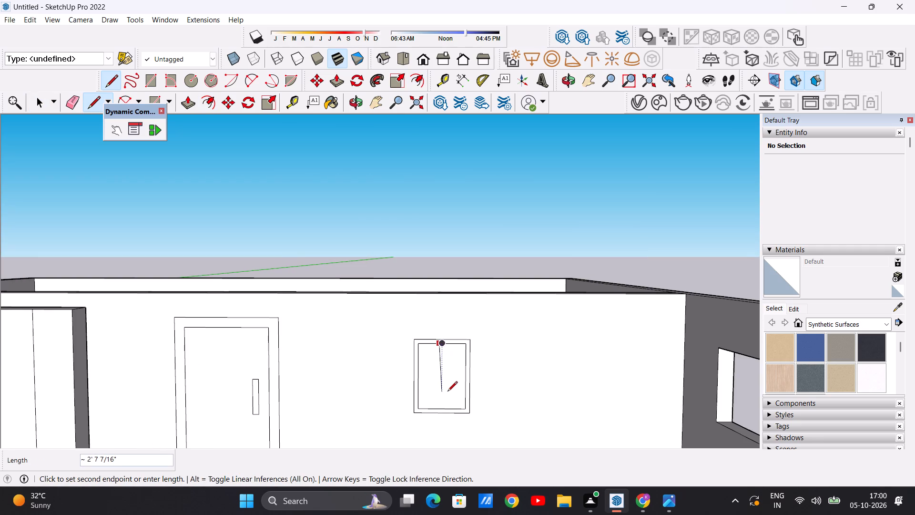
scroll(440, 408, "up", 5)
left_click(440, 408)
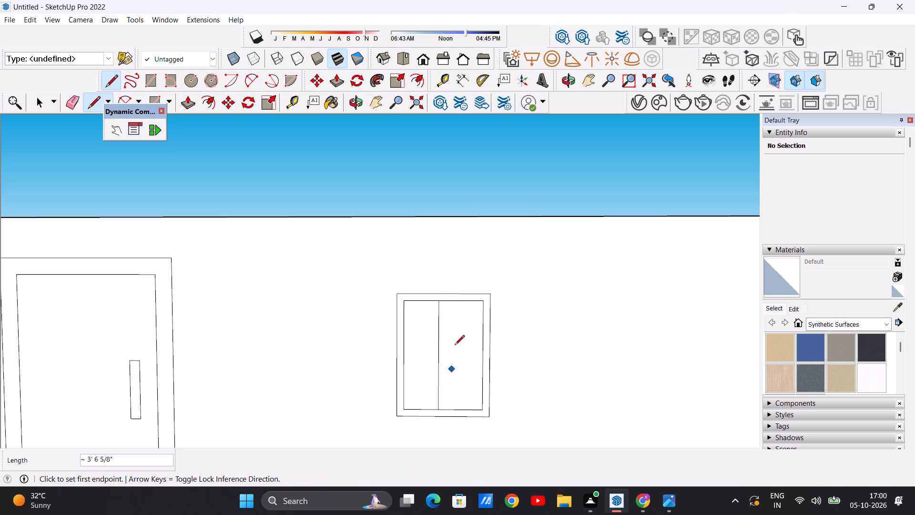
left_click(447, 301)
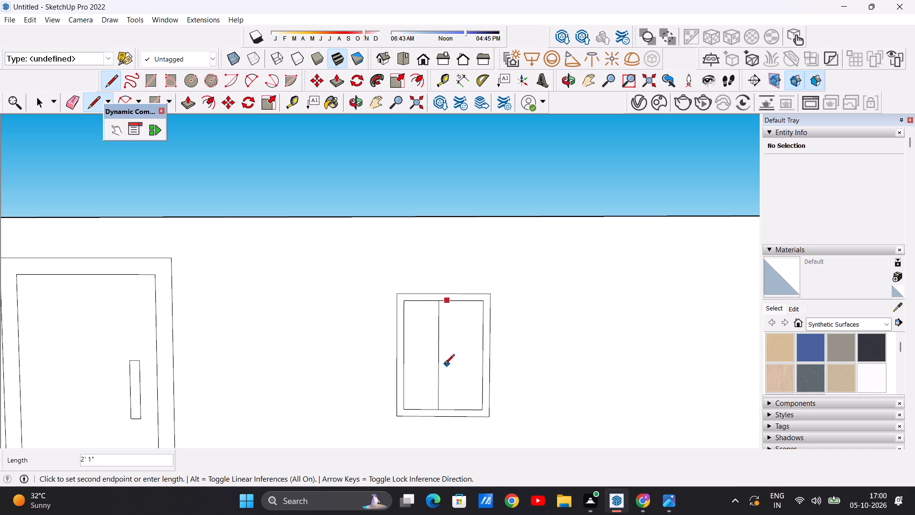
left_click(448, 408)
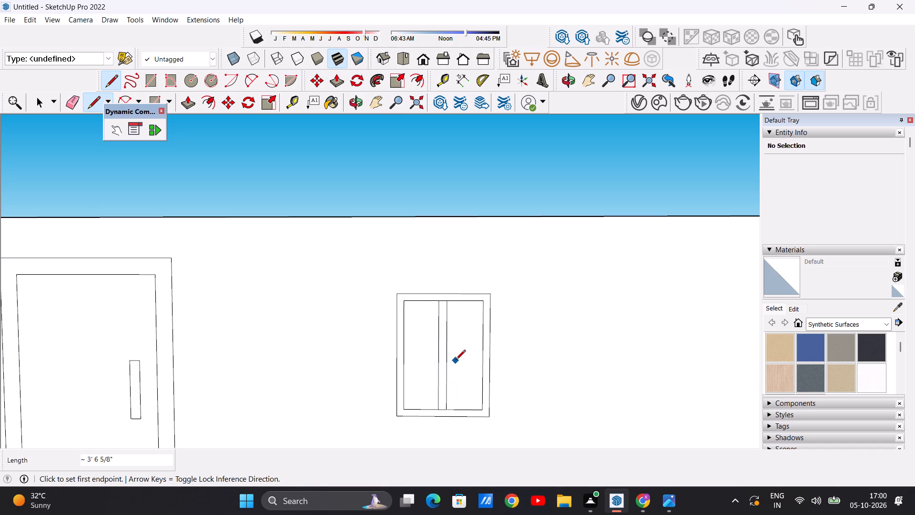
key("space")
Draw a horizontal line in three segments across the inner window panel near its top, crossing the central mullion.
scroll(501, 391, "down", 6)
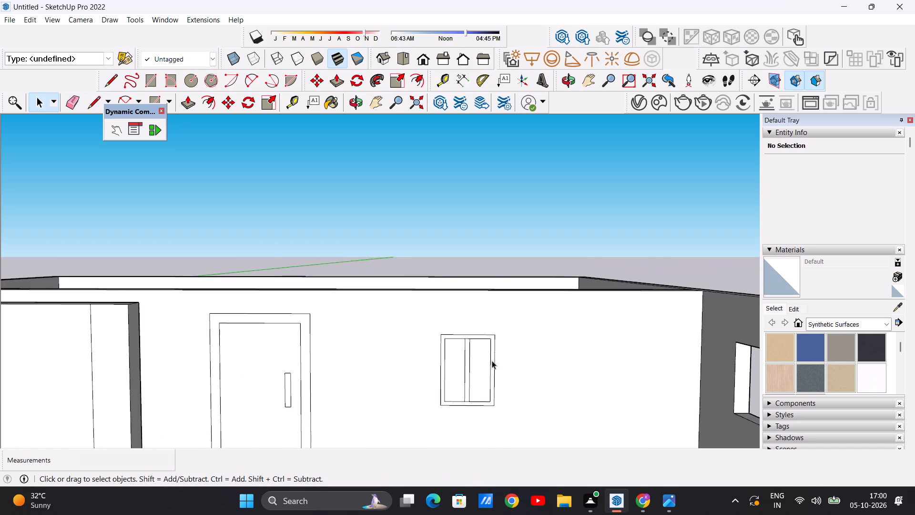
scroll(482, 360, "up", 8)
key("l")
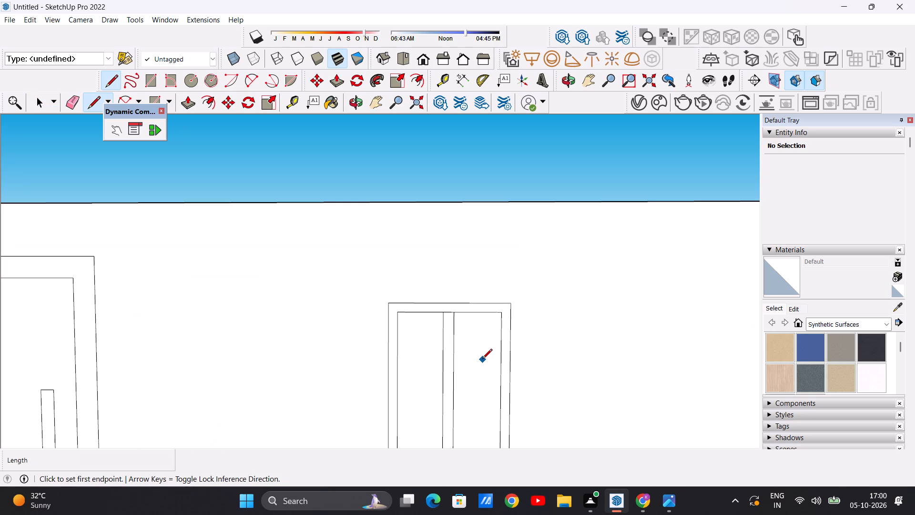
left_click(396, 329)
left_click(441, 334)
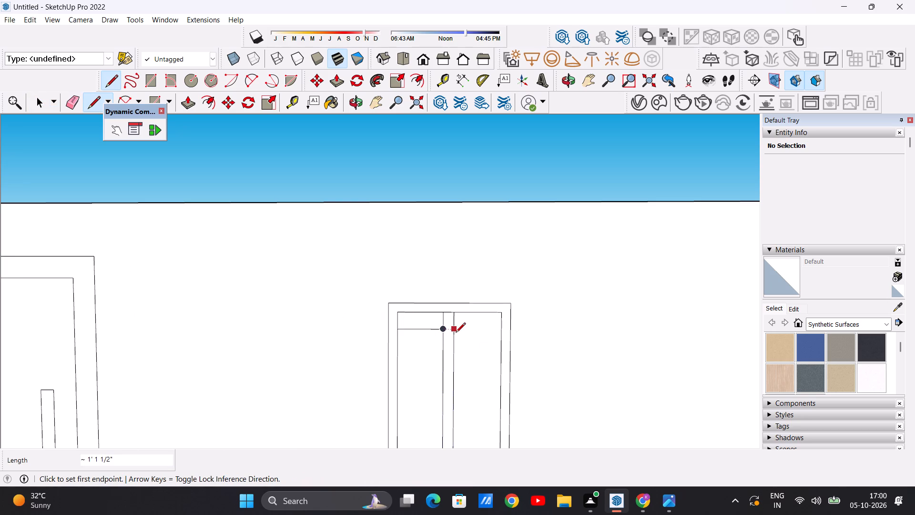
left_click(454, 332)
left_click(501, 331)
key("space")
scroll(444, 328, "up", 6)
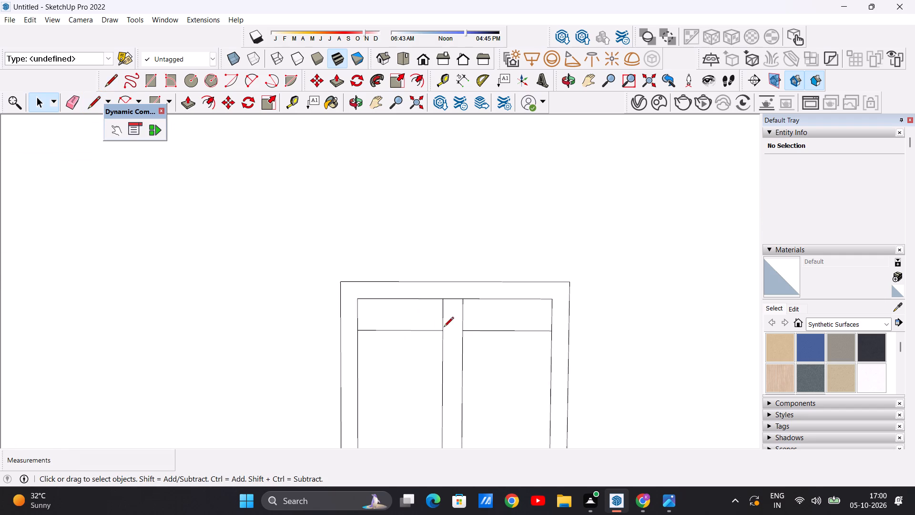
key("l")
scroll(439, 333, "up", 3)
left_click(441, 331)
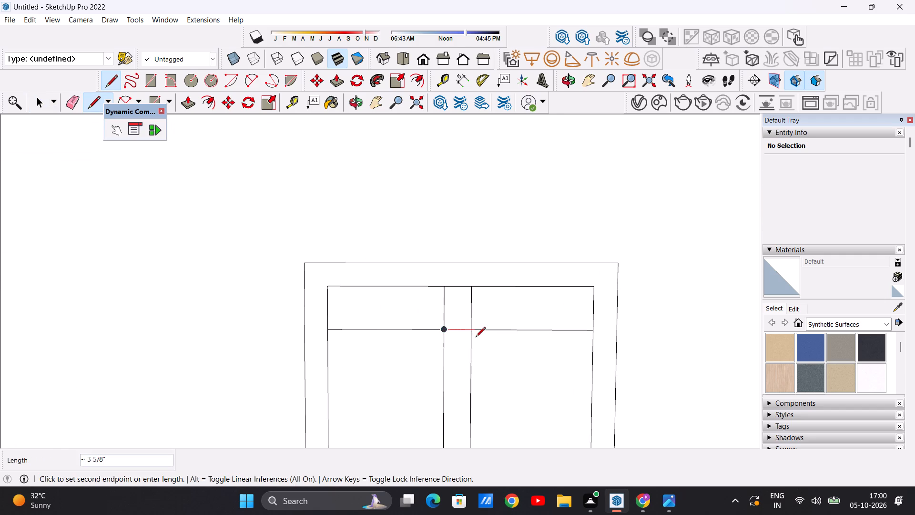
left_click(474, 329)
key("space")
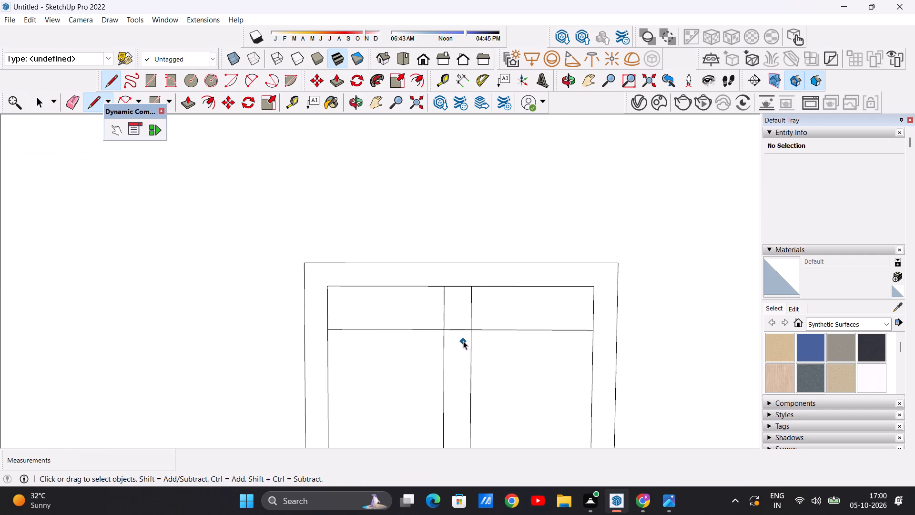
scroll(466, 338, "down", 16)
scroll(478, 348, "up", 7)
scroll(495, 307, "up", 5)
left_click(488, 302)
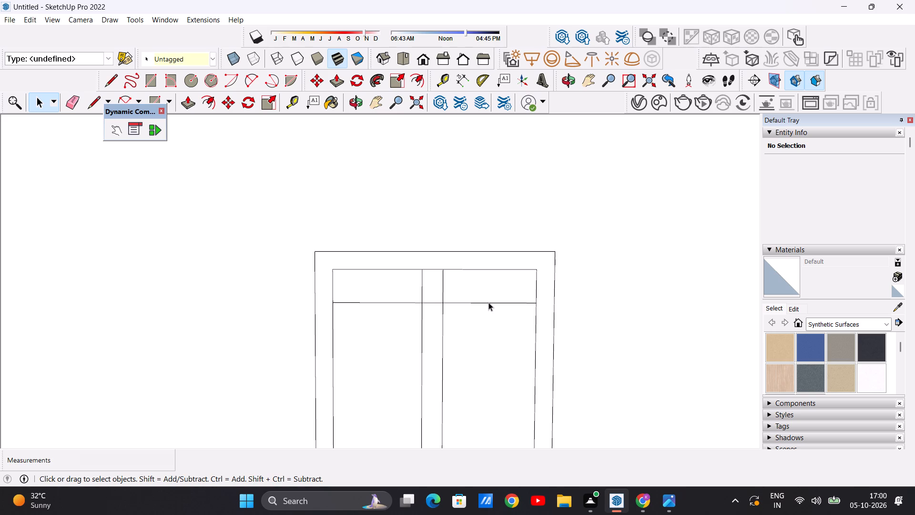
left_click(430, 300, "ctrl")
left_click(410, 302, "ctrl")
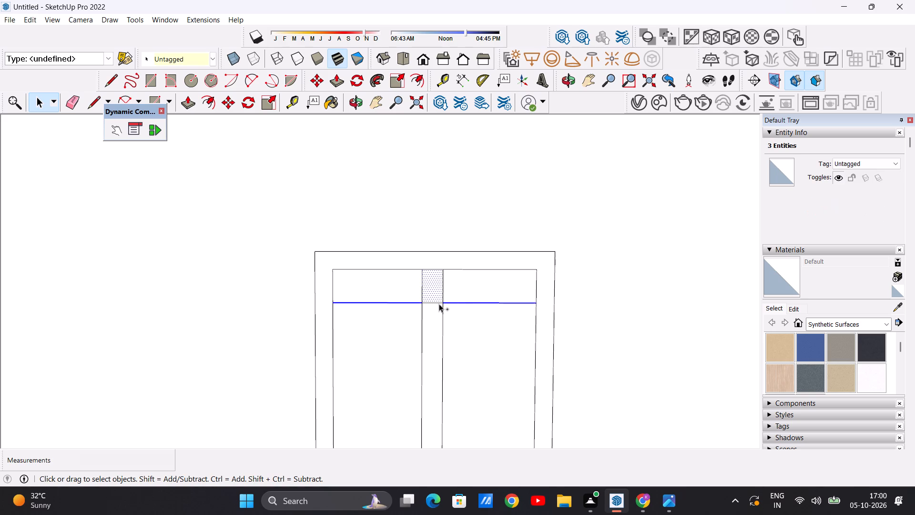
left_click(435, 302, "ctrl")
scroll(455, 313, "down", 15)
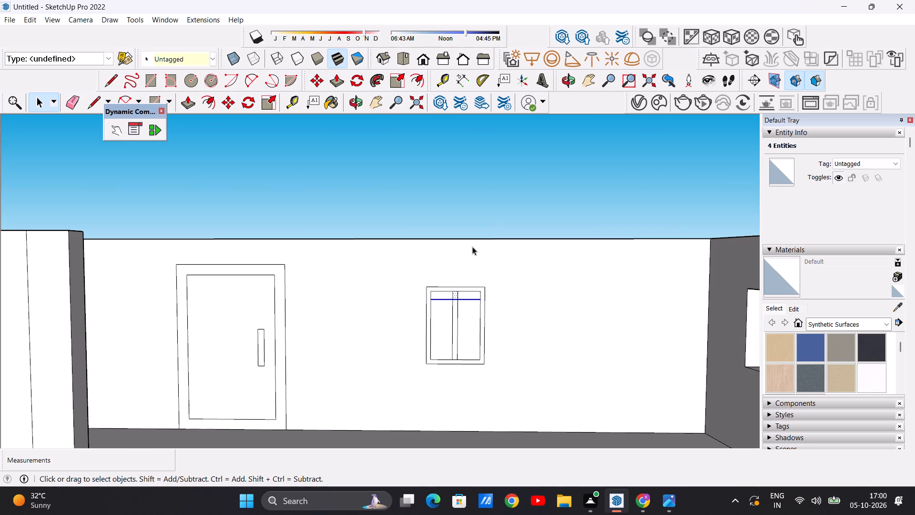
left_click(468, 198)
Copy the horizontal line's three segments 5 1/16" downward and repeat with *7 to make seven evenly spaced copies within the window.
scroll(456, 315, "up", 12)
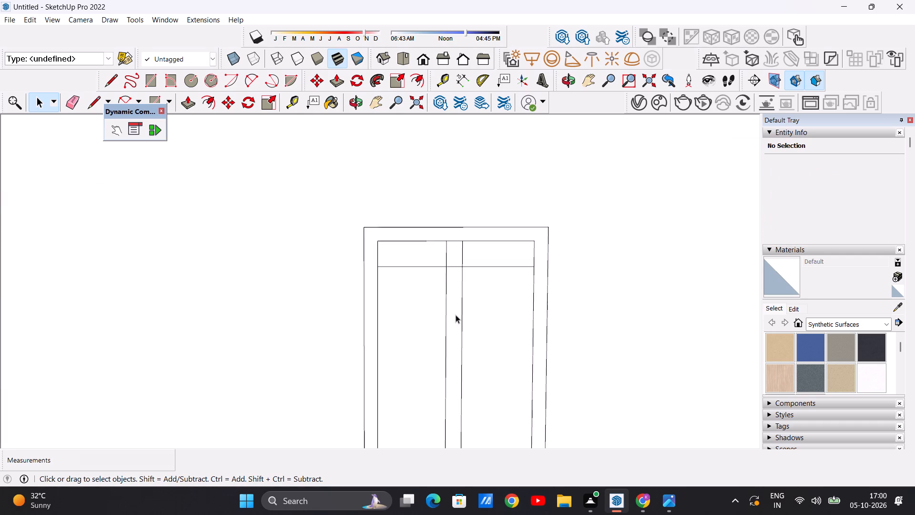
scroll(456, 315, "up", 6)
left_click(450, 216)
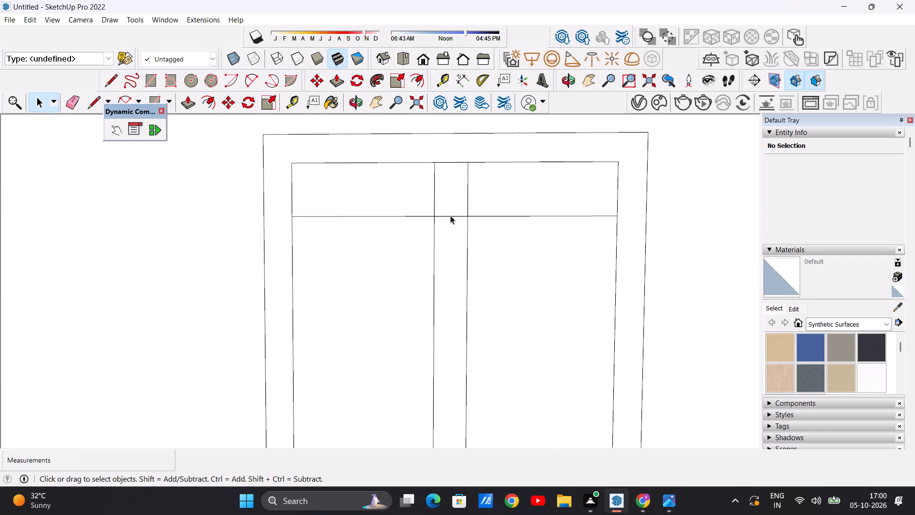
left_click(480, 215, "ctrl")
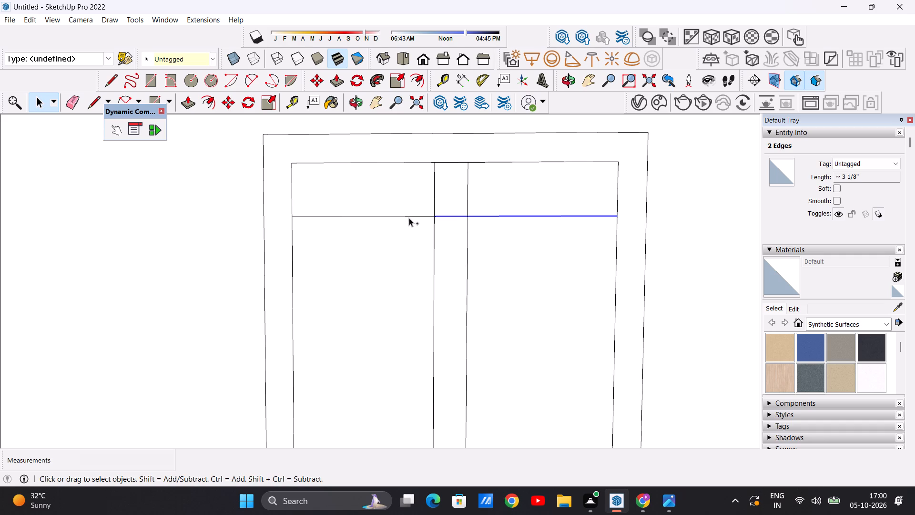
left_click(408, 215, "ctrl")
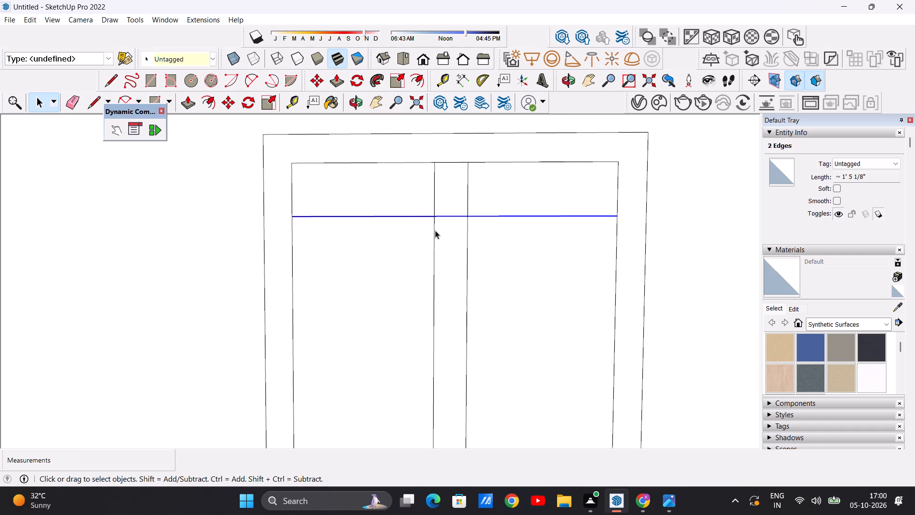
scroll(436, 230, "down", 20)
scroll(469, 227, "up", 5)
key("m")
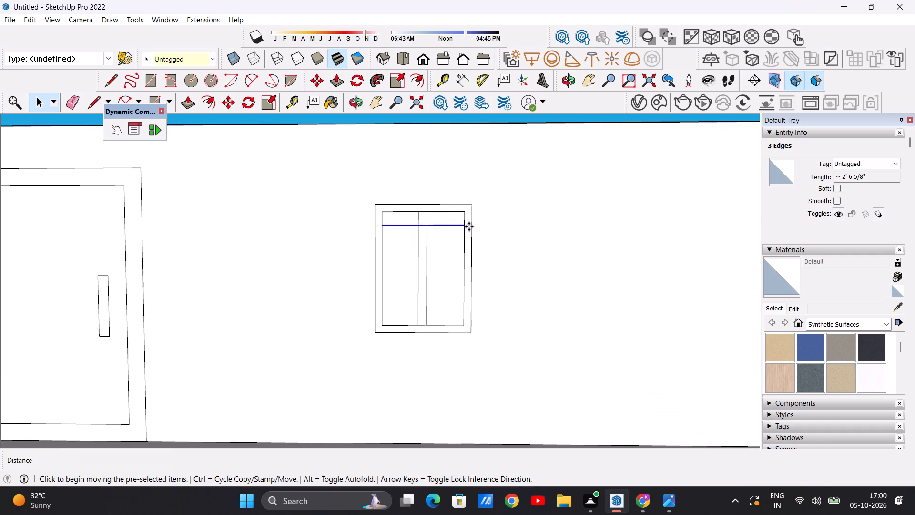
scroll(469, 227, "up", 6)
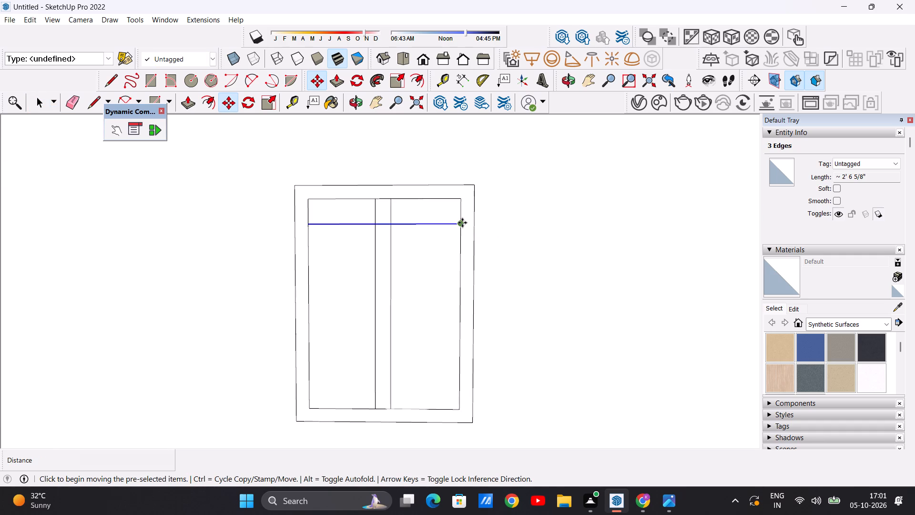
left_click(462, 223)
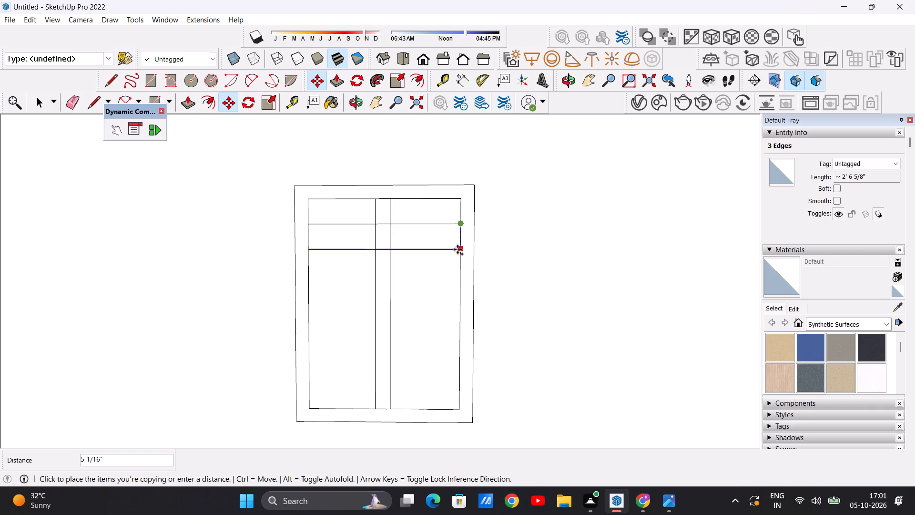
left_click(457, 249)
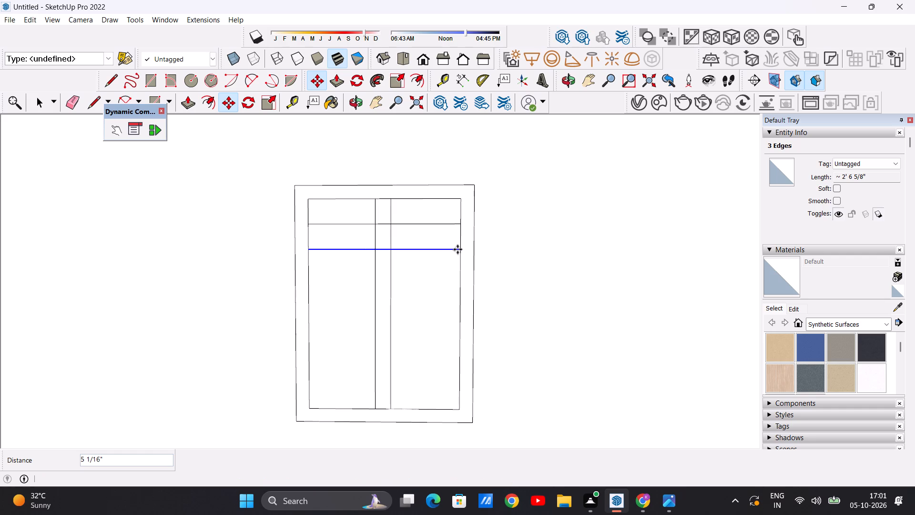
key("shift+asterisk")
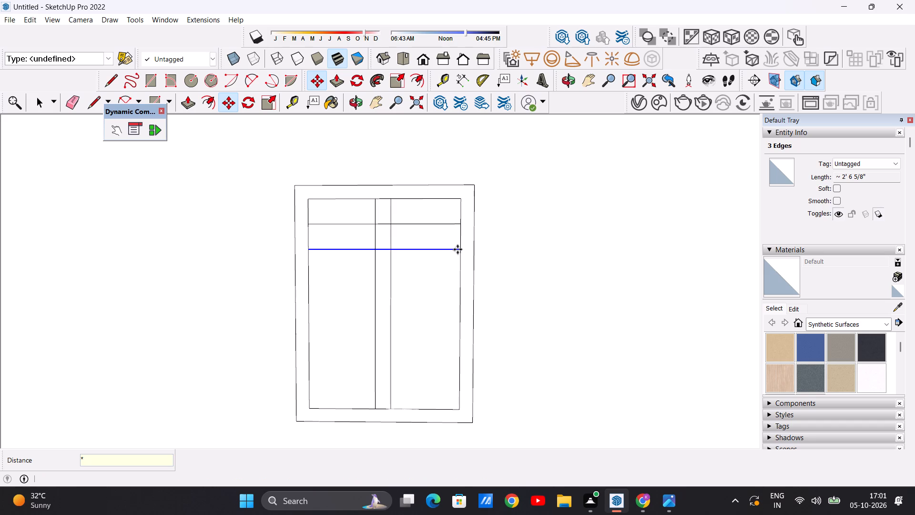
key("7")
key("Return")
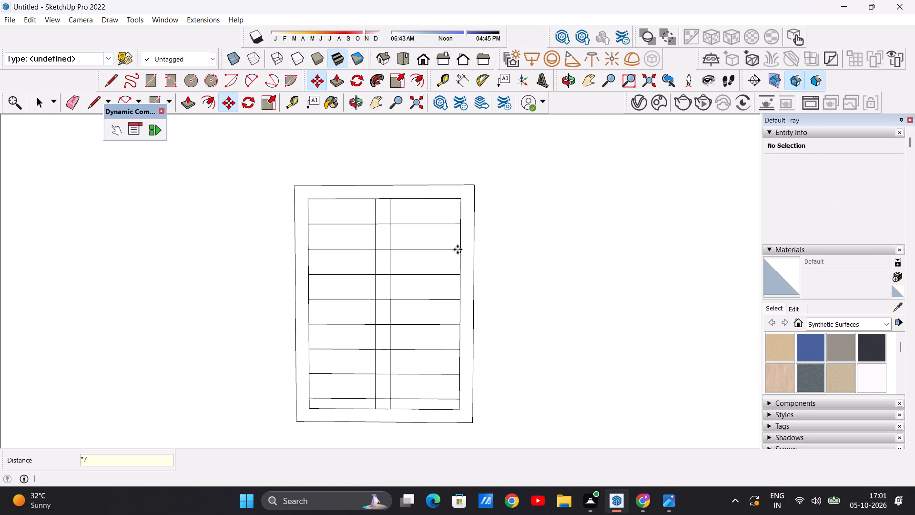
key("space")
Examine the window's horizontal divisions, especially the spacing between the lowest line and the bottom of the frame.
scroll(457, 264, "down", 2)
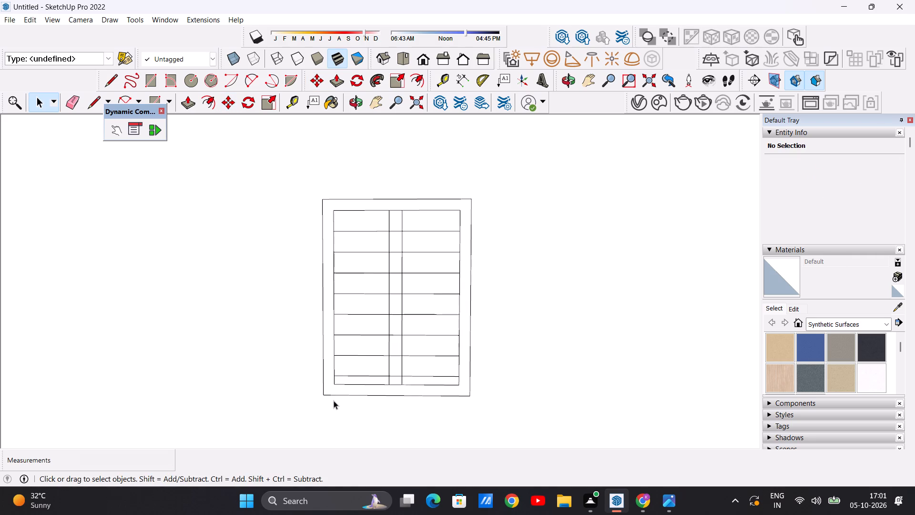
scroll(338, 407, "up", 2)
scroll(373, 370, "up", 2)
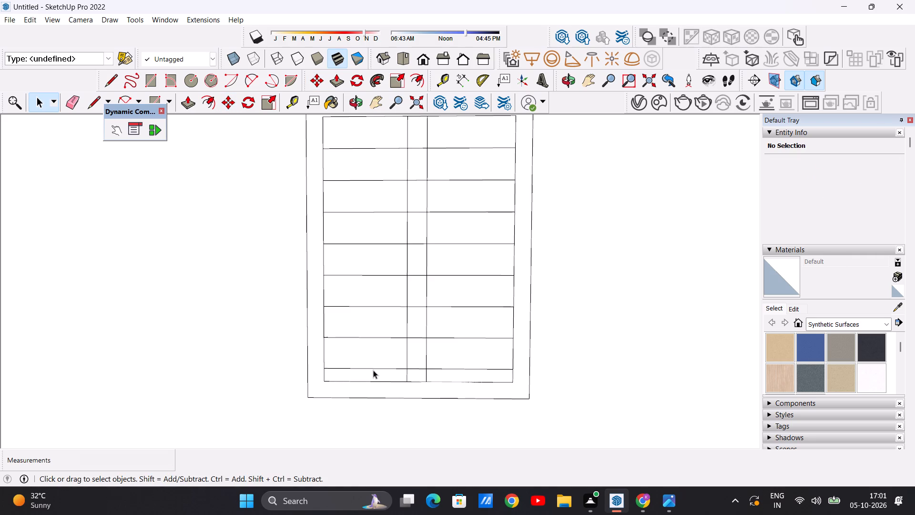
scroll(373, 370, "down", 1)
scroll(373, 371, "up", 6)
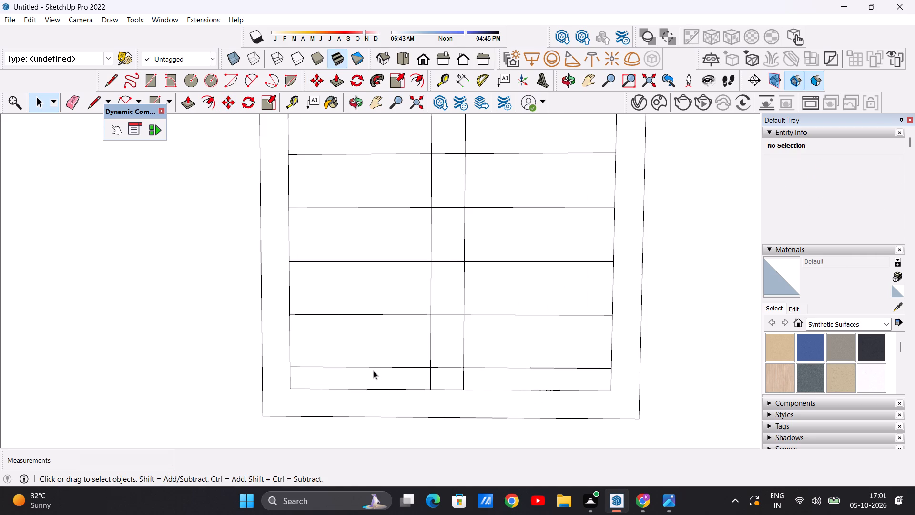
scroll(373, 371, "down", 20)
scroll(412, 368, "up", 14)
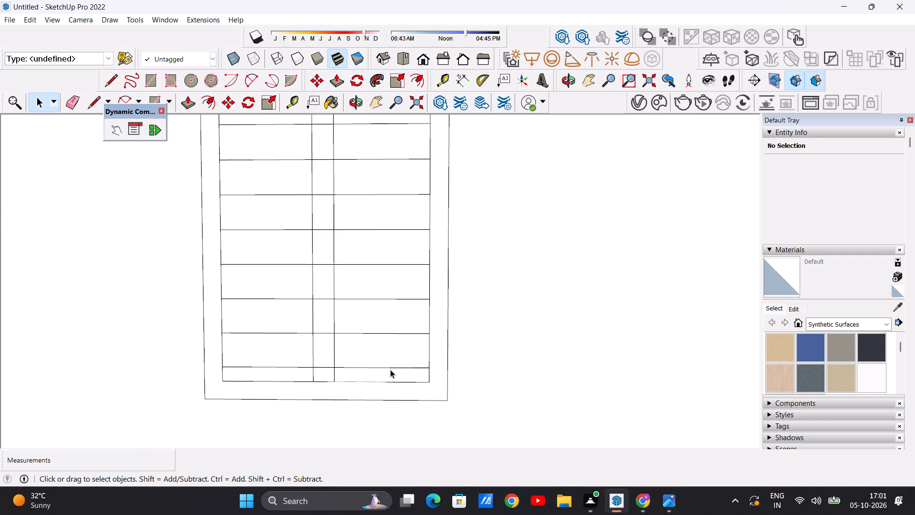
scroll(379, 381, "up", 4)
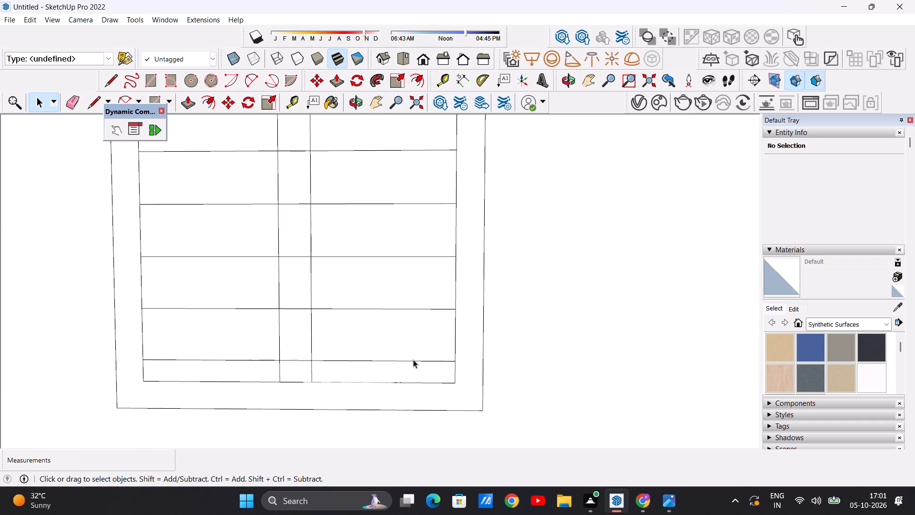
scroll(413, 360, "down", 13)
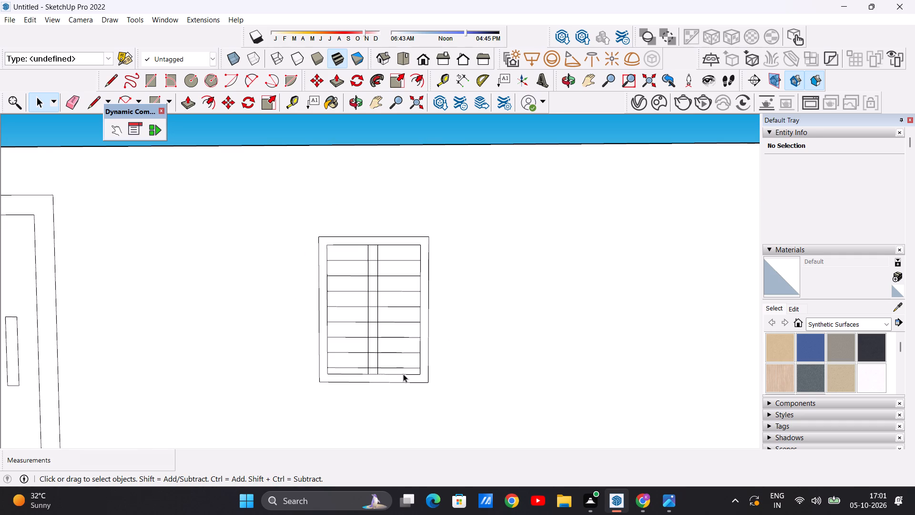
scroll(373, 378, "up", 5)
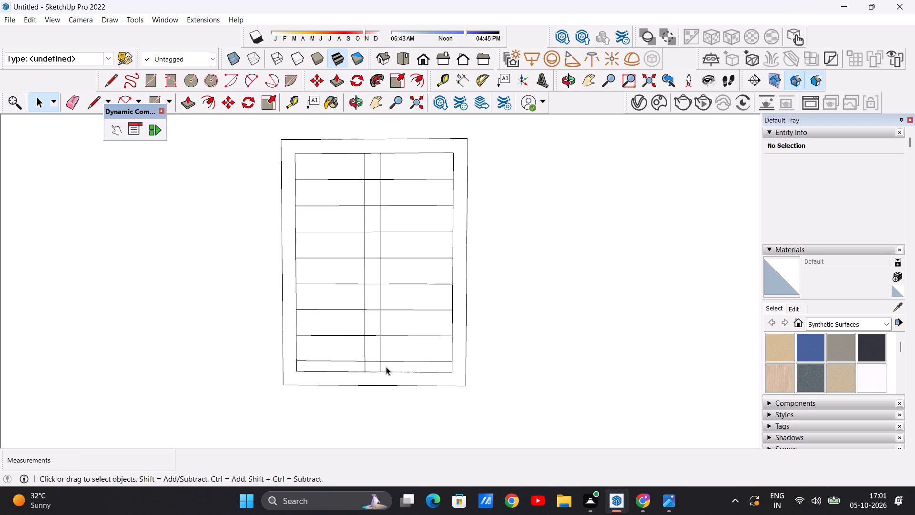
Examine the villa from the front and from above, checking how the door and divided window sit on the porch wall.
scroll(386, 367, "down", 6)
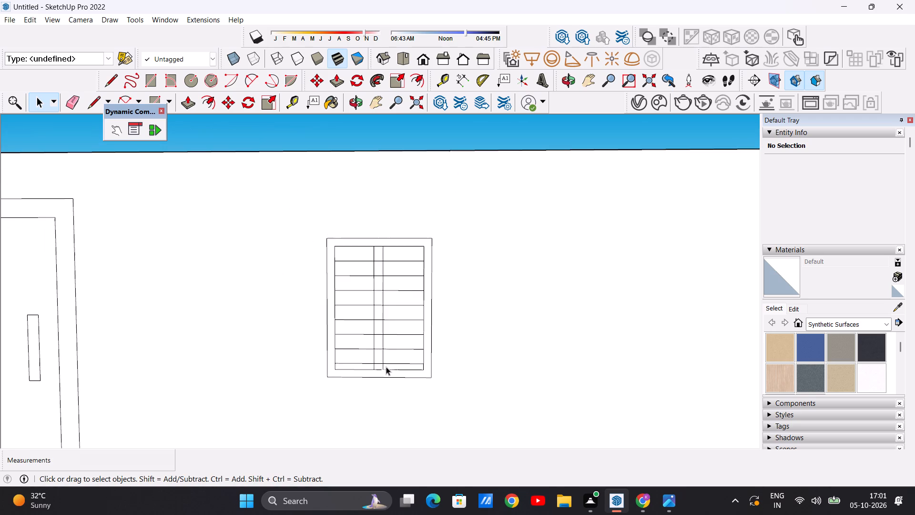
scroll(398, 355, "down", 4)
scroll(448, 350, "down", 6)
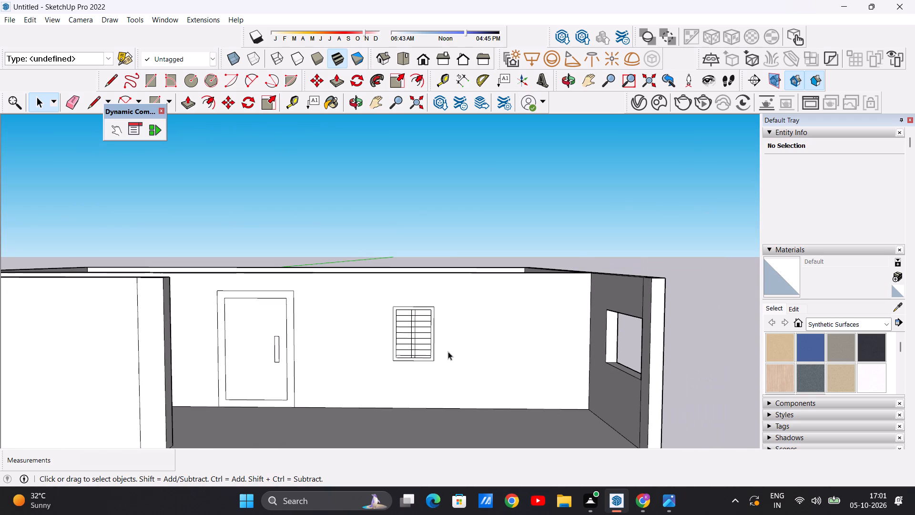
middle_click_drag(386, 346, 275, 361)
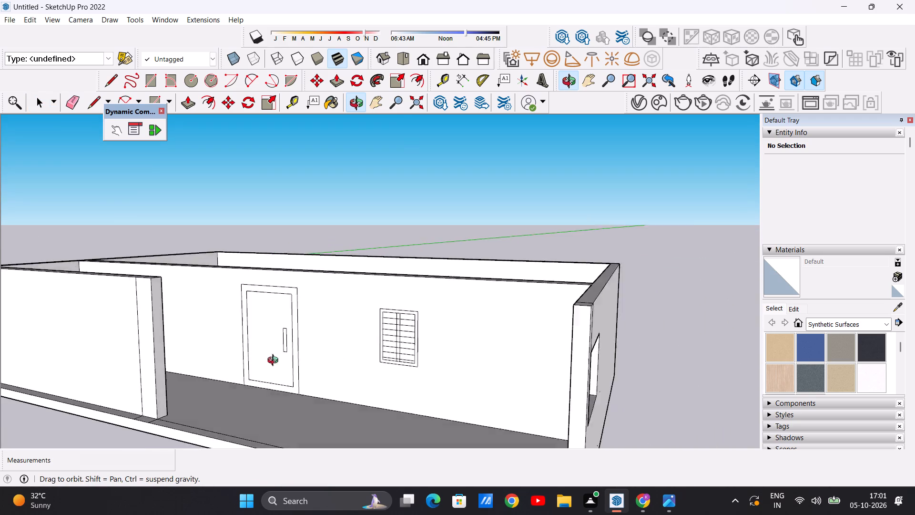
middle_click_drag(275, 361, 373, 369)
scroll(409, 364, "down", 5)
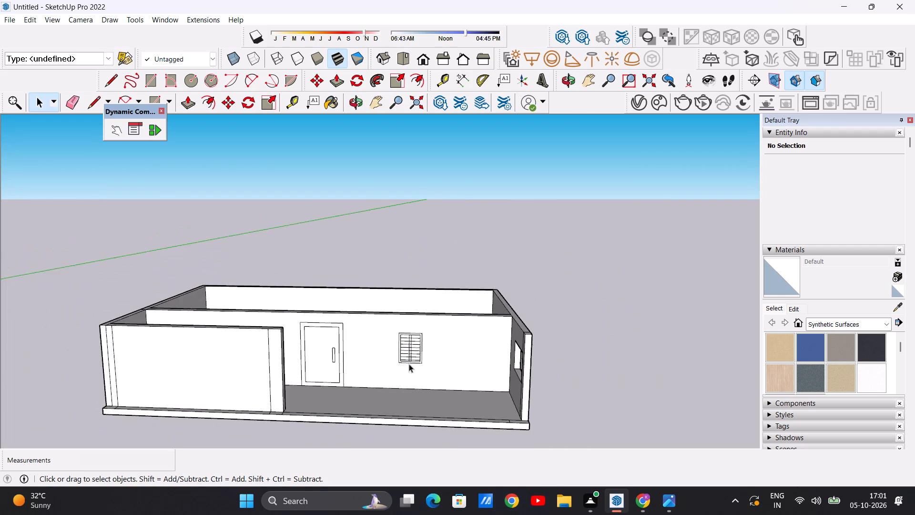
scroll(409, 364, "down", 7)
middle_click_drag(388, 368, 397, 391)
scroll(388, 368, "up", 1)
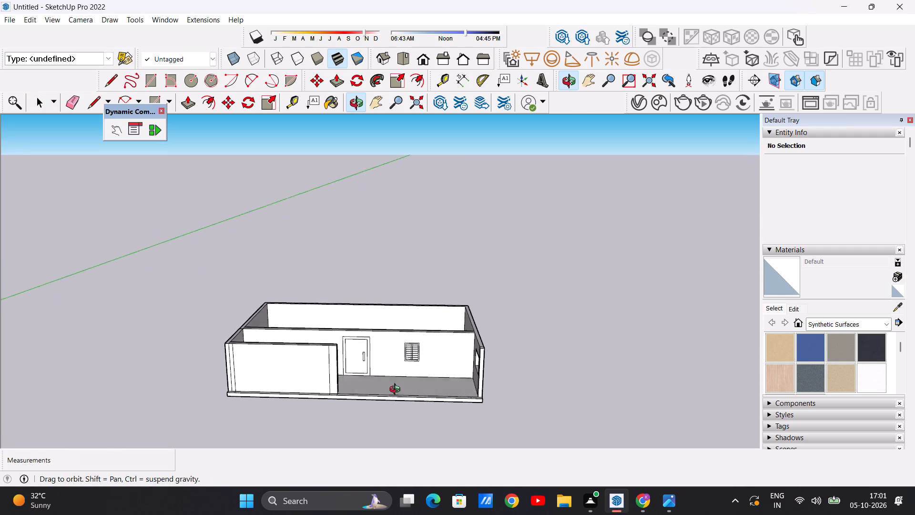
middle_click_drag(397, 391, 402, 412)
scroll(380, 266, "down", 7)
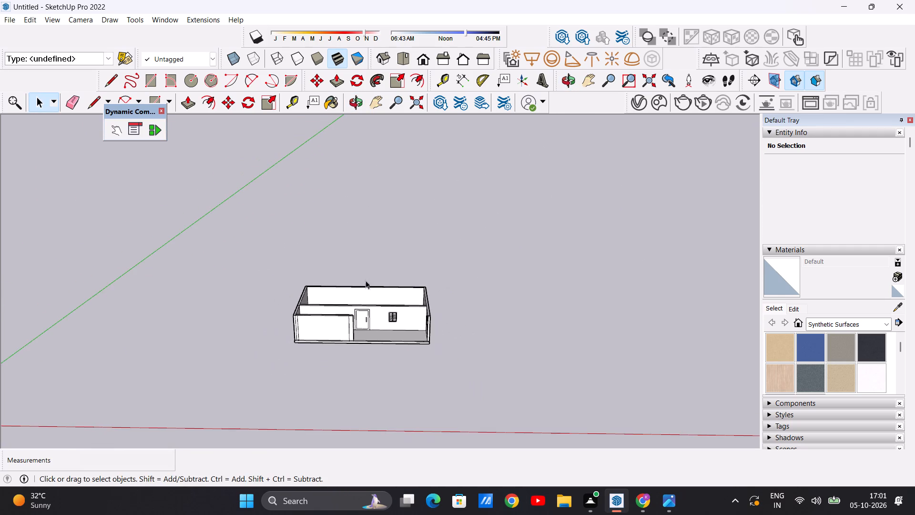
scroll(366, 280, "down", 1)
middle_click_drag(310, 316, 320, 262)
scroll(370, 290, "up", 8)
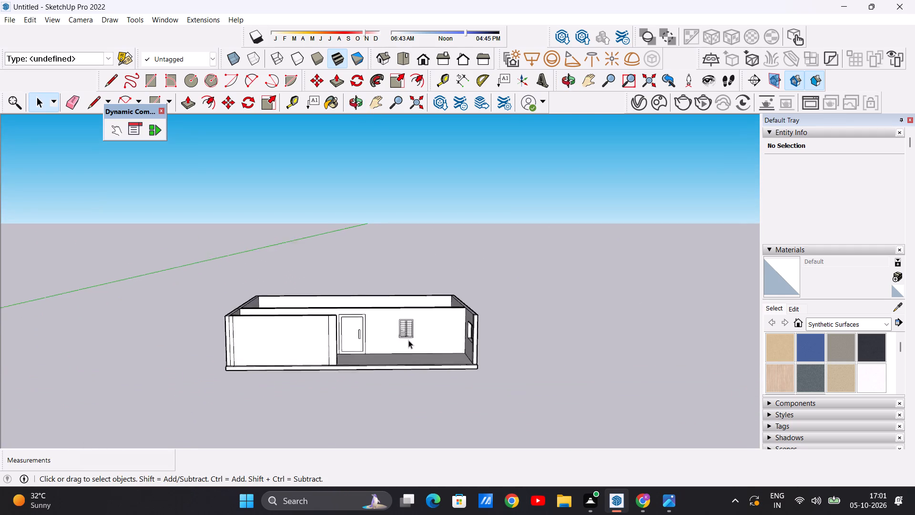
scroll(408, 340, "up", 8)
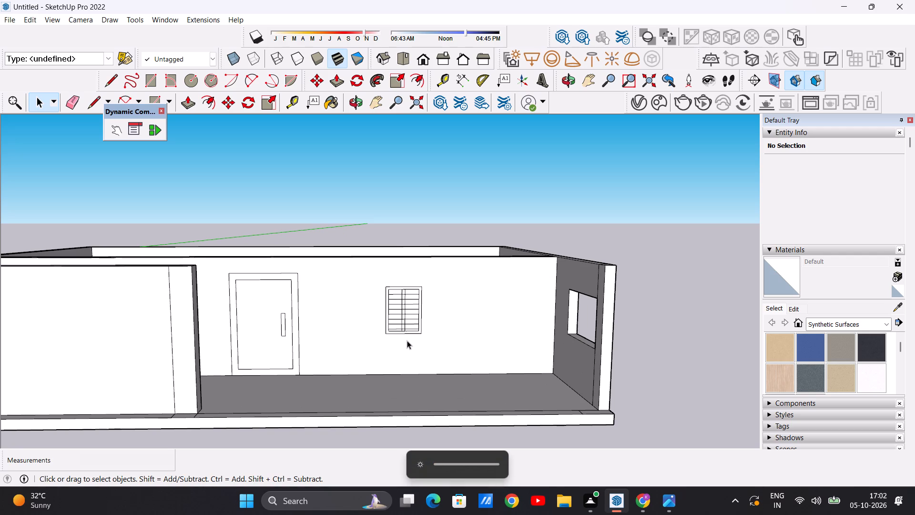
scroll(418, 314, "down", 8)
scroll(433, 306, "up", 3)
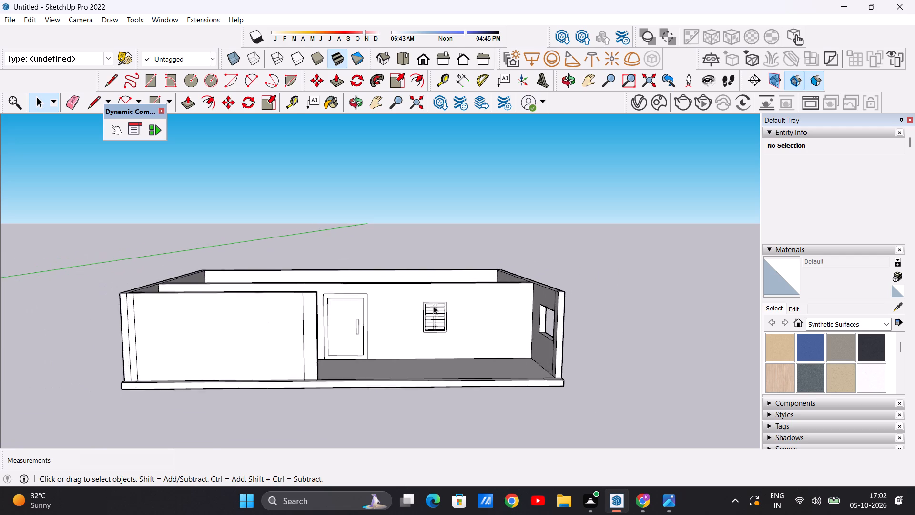
scroll(433, 306, "up", 5)
middle_click_drag(441, 299, 399, 300)
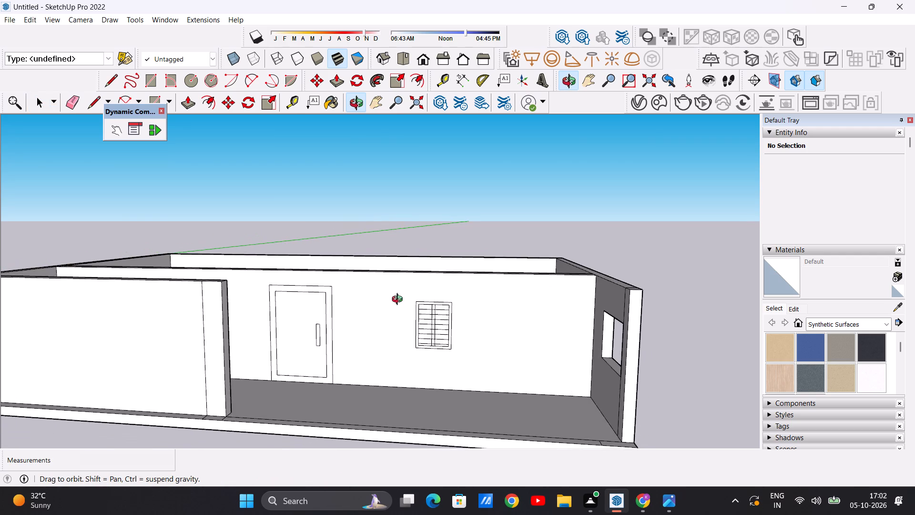
middle_click_drag(399, 300, 423, 296)
middle_click_drag(427, 306, 437, 316)
scroll(442, 310, "up", 5)
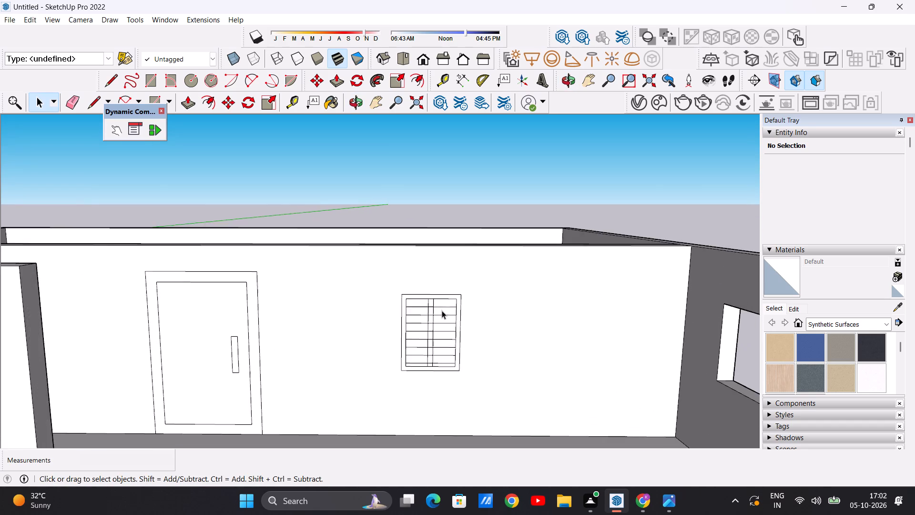
scroll(432, 321, "up", 6)
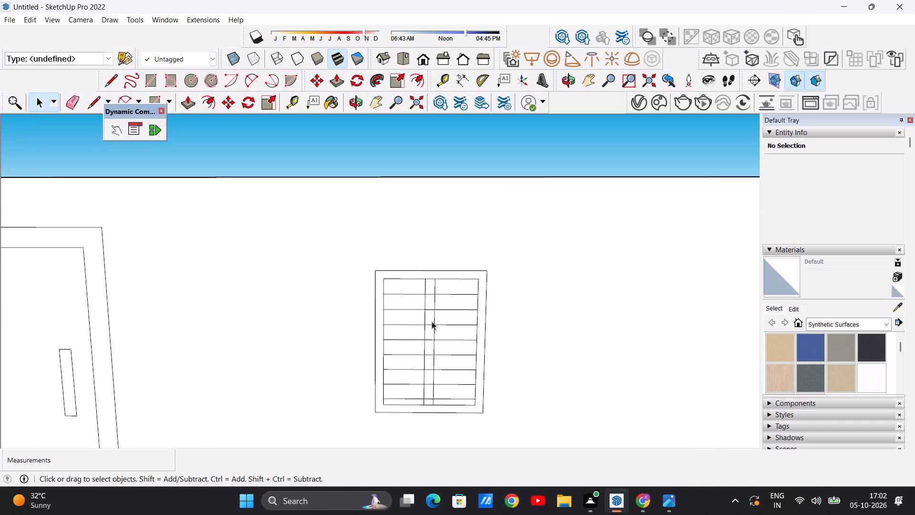
scroll(523, 326, "down", 17)
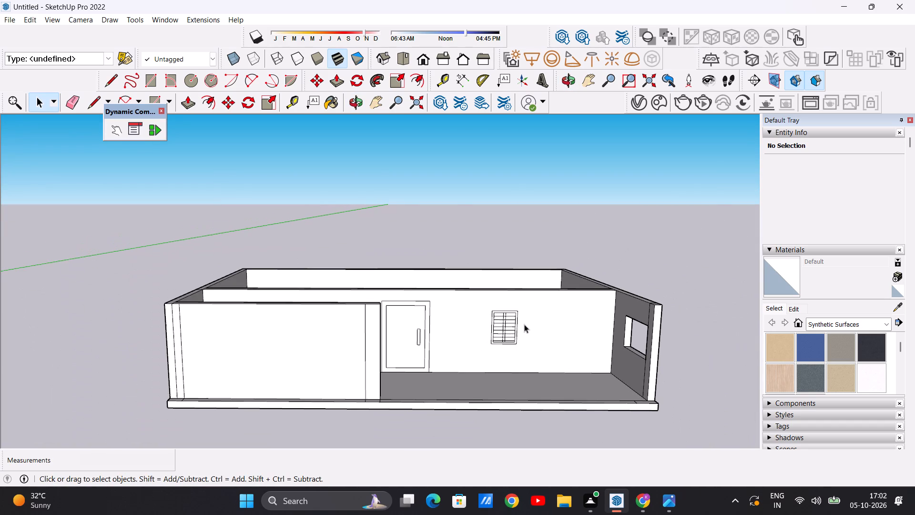
scroll(524, 324, "down", 2)
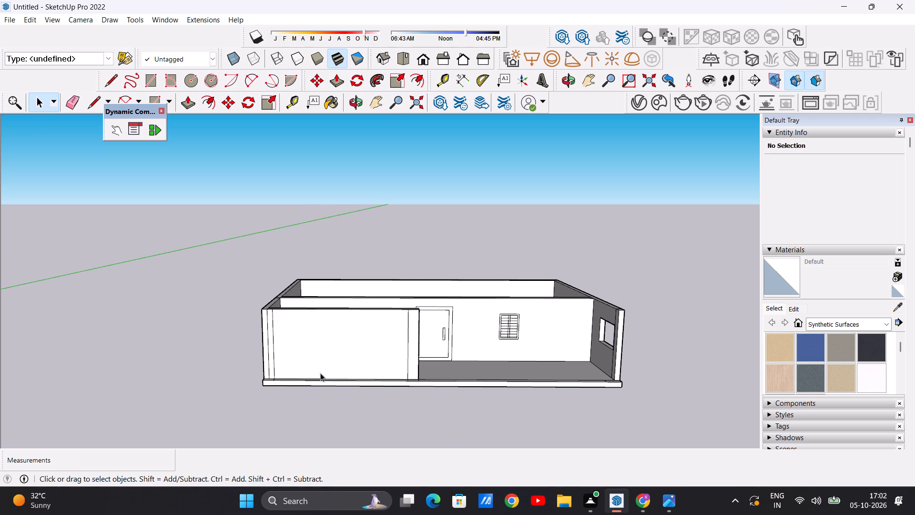
middle_click_drag(338, 376, 333, 460)
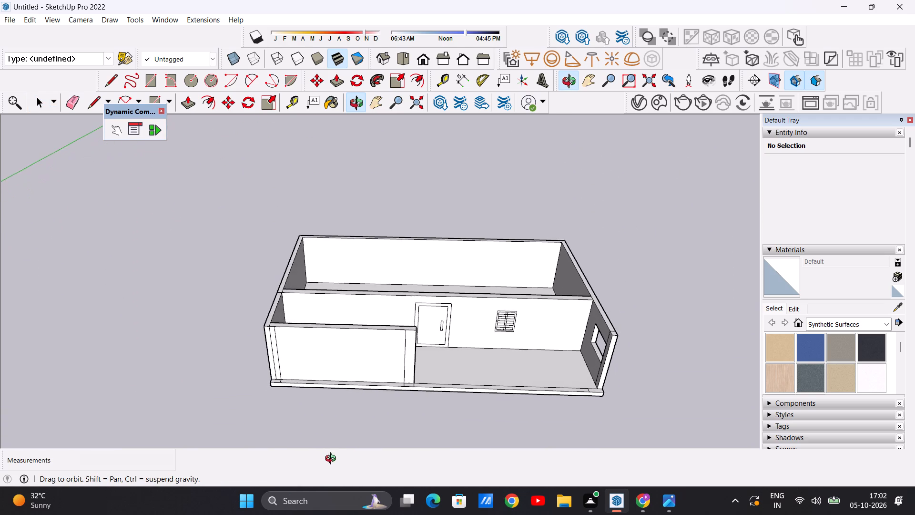
middle_click_drag(333, 460, 334, 455)
scroll(346, 360, "down", 9)
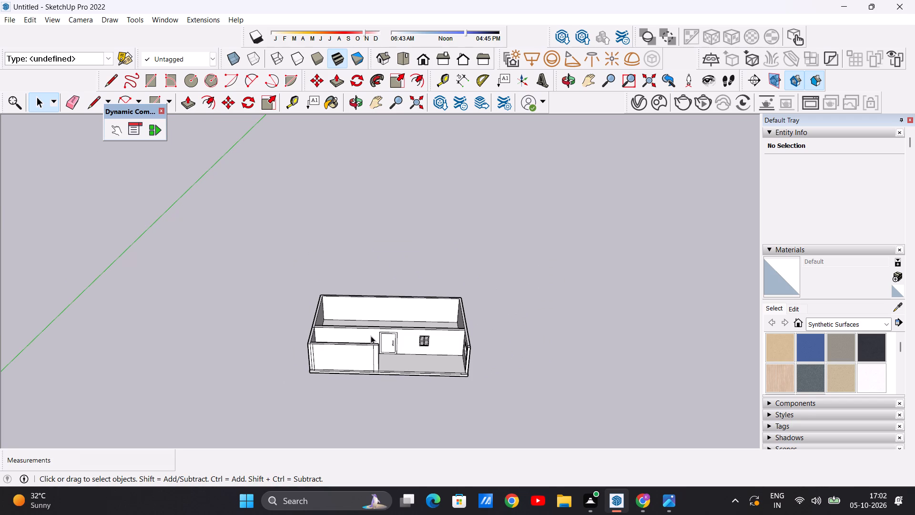
scroll(436, 324, "up", 4)
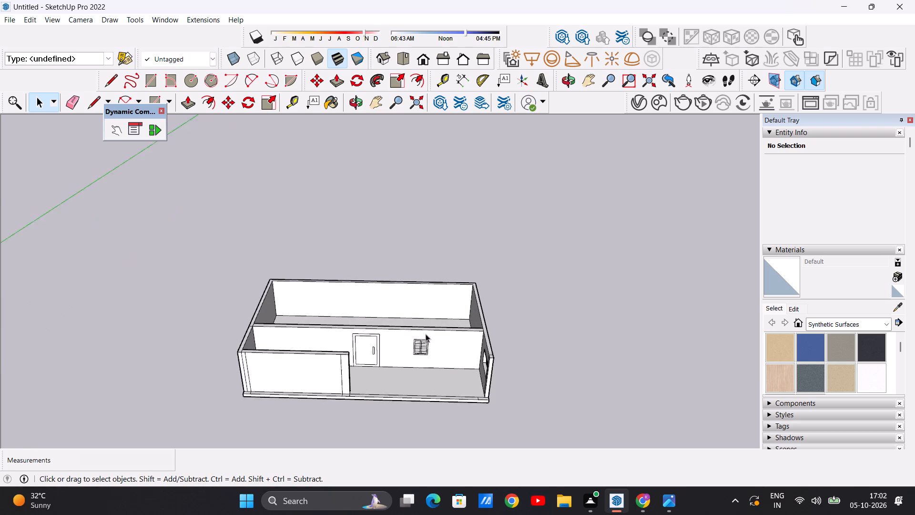
scroll(426, 334, "up", 2)
scroll(418, 342, "down", 5)
middle_click_drag(411, 354, 400, 345)
middle_click(397, 342)
scroll(397, 341, "up", 7)
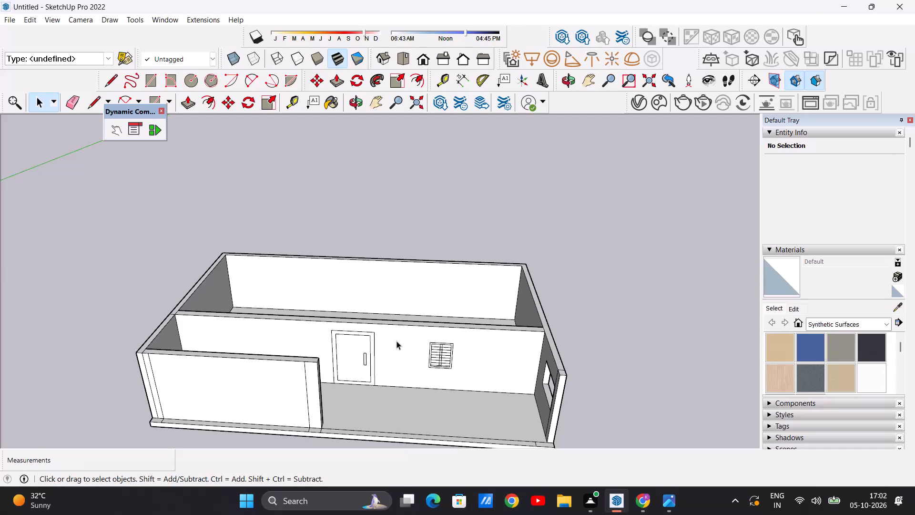
scroll(400, 338, "down", 6)
scroll(386, 350, "up", 5)
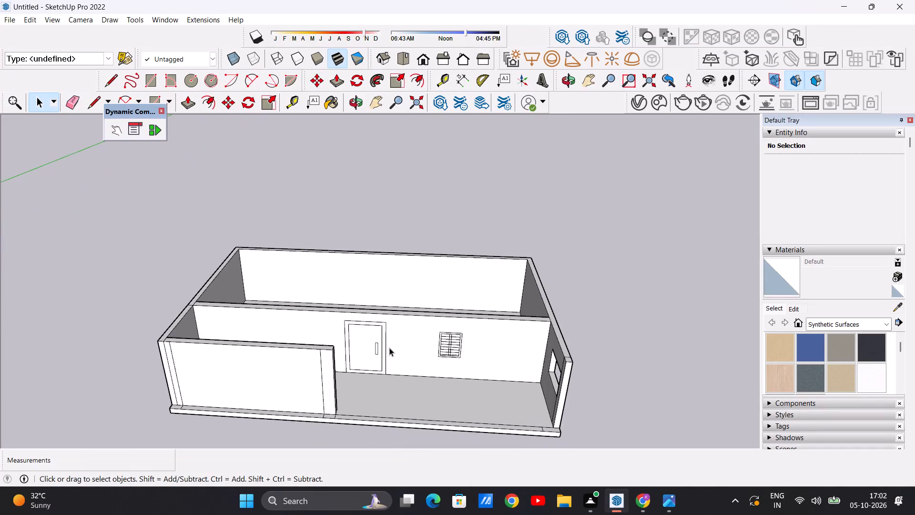
middle_click_drag(386, 374, 399, 301)
scroll(457, 328, "up", 6)
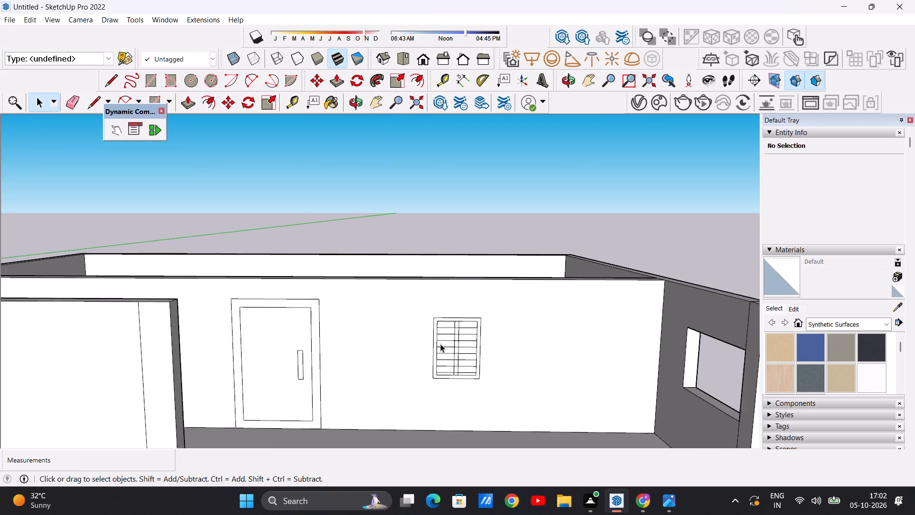
scroll(440, 344, "up", 2)
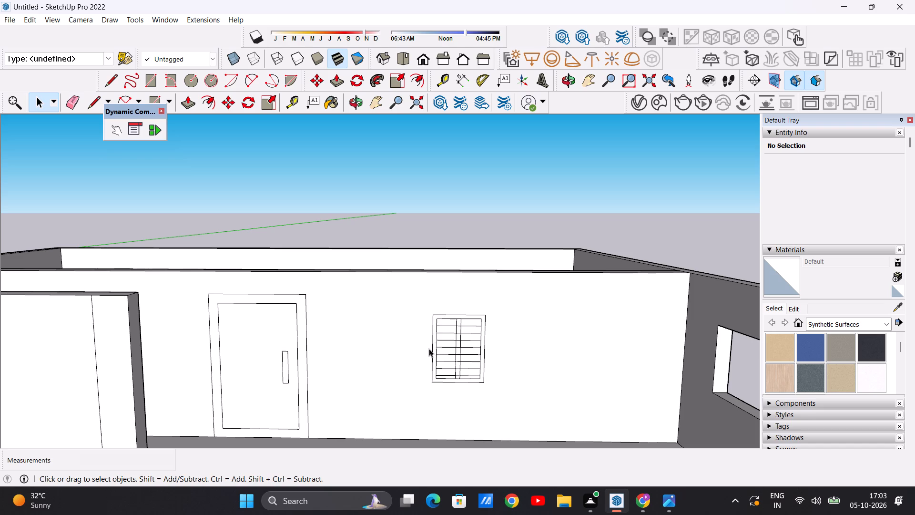
Erase all the short horizontal segments between the two upright mullion lines of the window, leaving the central mullion clear from top to bottom.
scroll(451, 319, "down", 6)
scroll(462, 328, "up", 10)
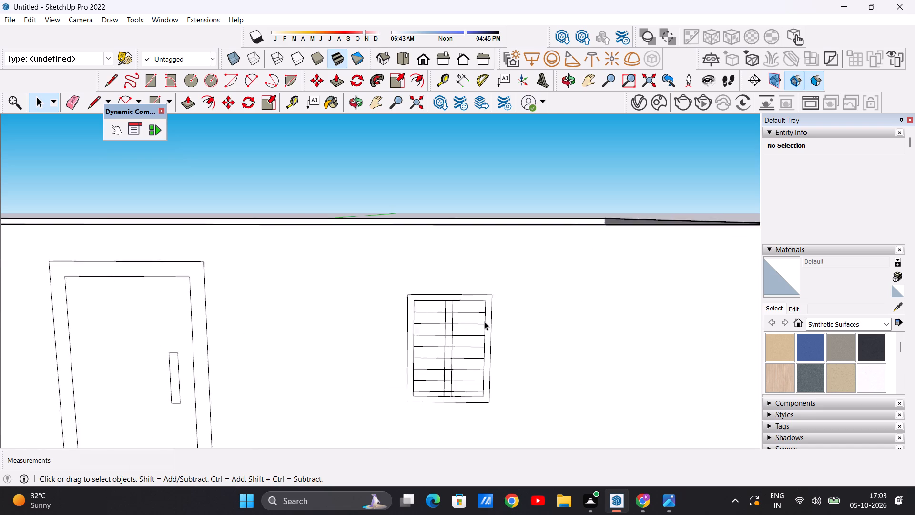
scroll(484, 321, "up", 3)
scroll(430, 268, "down", 7)
scroll(478, 313, "up", 5)
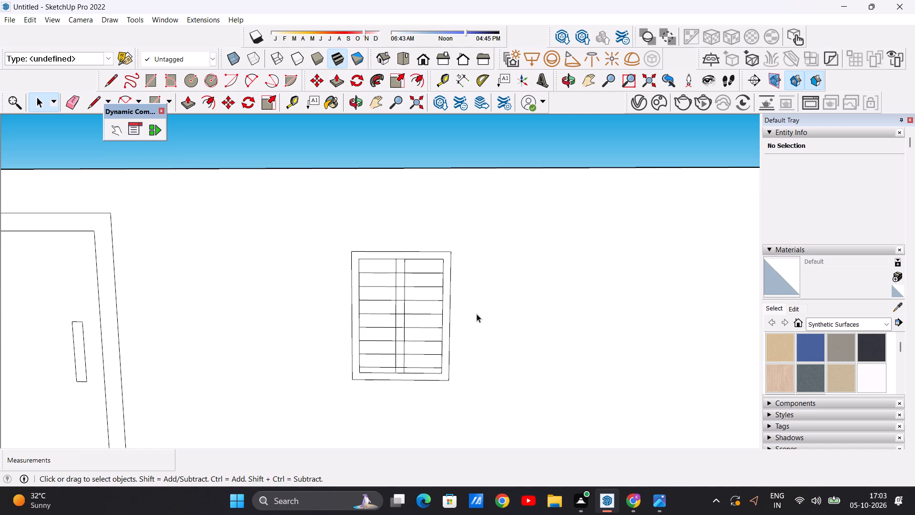
scroll(390, 282, "up", 1)
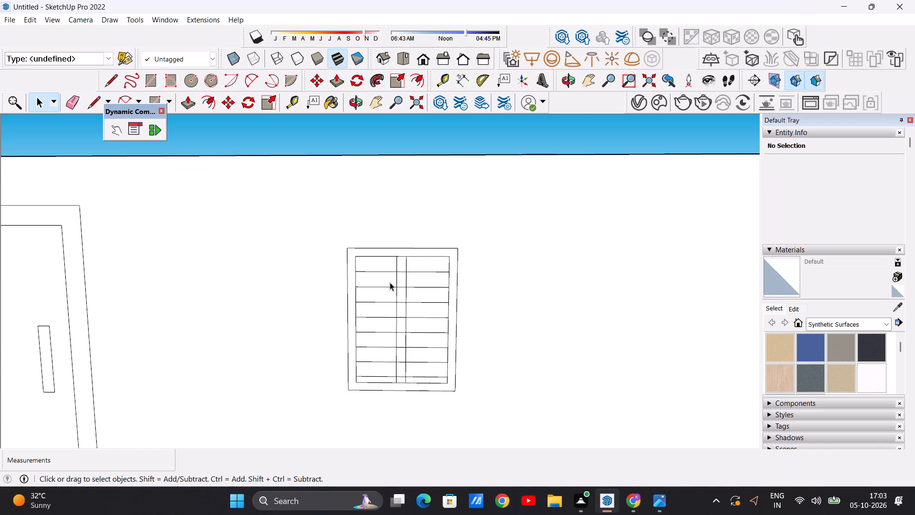
scroll(390, 282, "up", 4)
key("e")
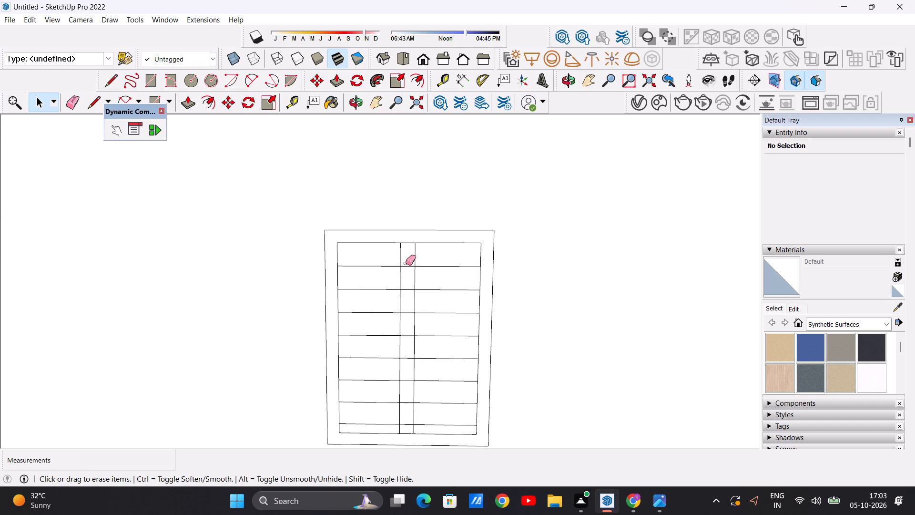
left_click_drag(406, 263, 404, 317)
scroll(417, 235, "down", 6)
scroll(407, 334, "up", 5)
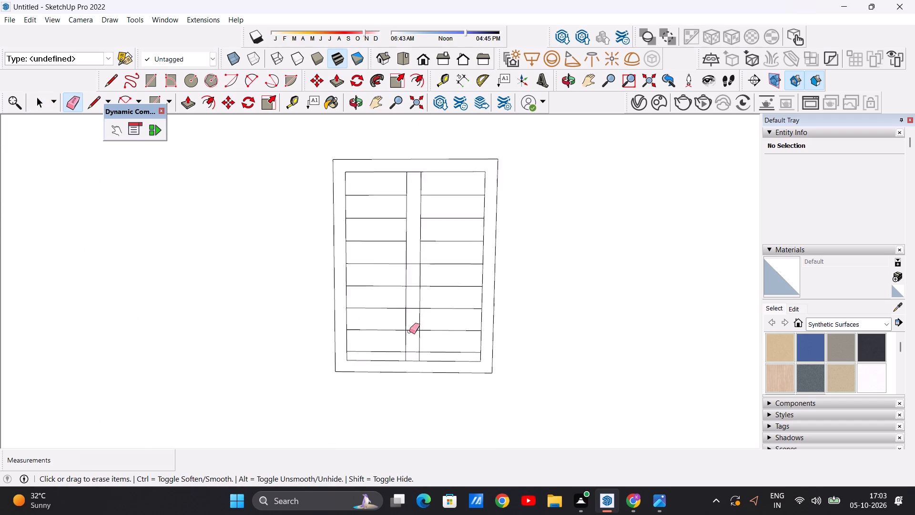
scroll(409, 331, "up", 1)
left_click_drag(416, 245, 411, 323)
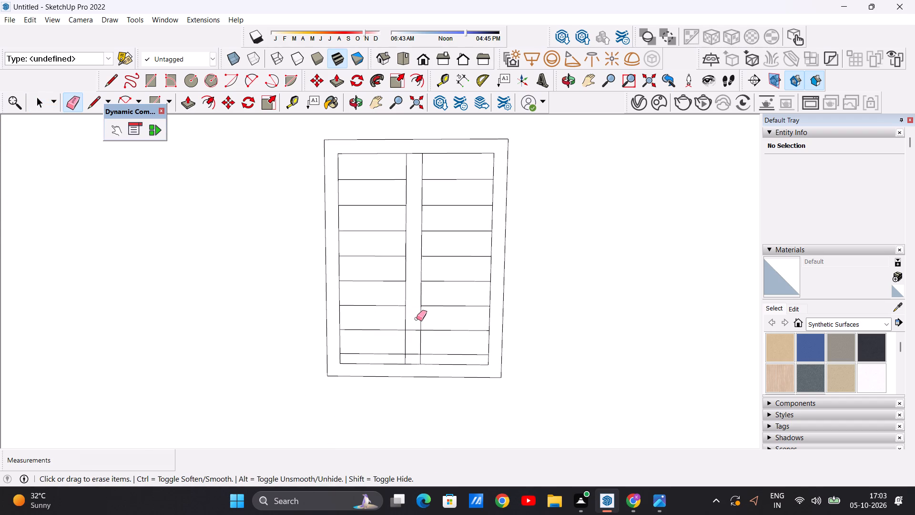
left_click_drag(415, 329, 411, 348)
scroll(412, 356, "up", 7)
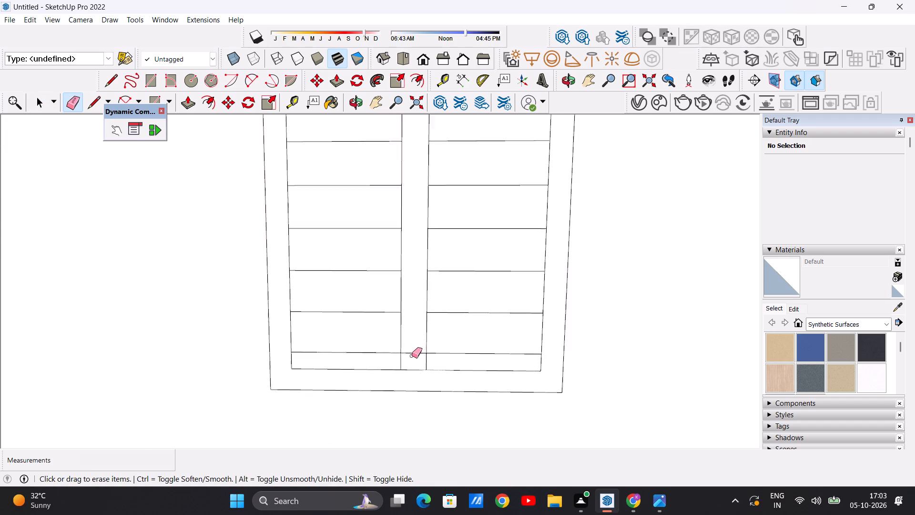
left_click_drag(415, 350, 414, 357)
key("space")
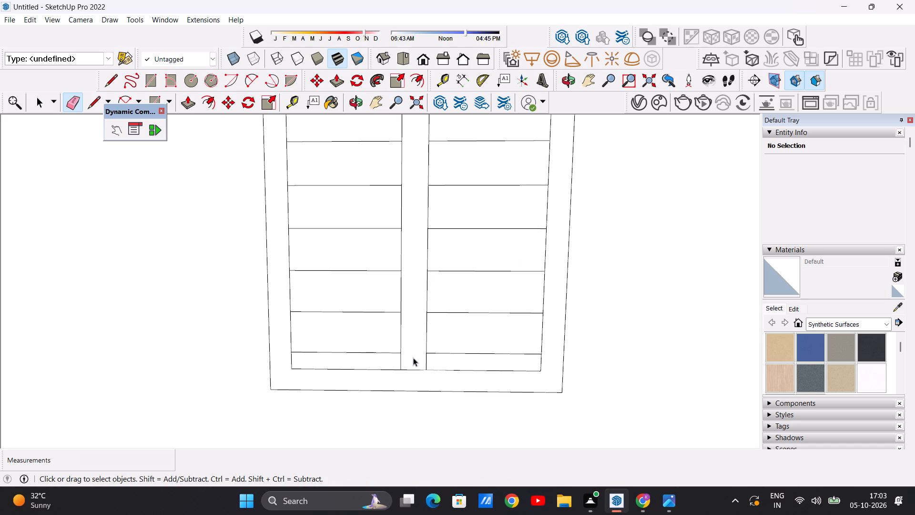
Examine the window with its cleared mullion, and view the whole villa from the front, the side with the wall opening, and above.
scroll(409, 361, "down", 11)
scroll(464, 293, "up", 2)
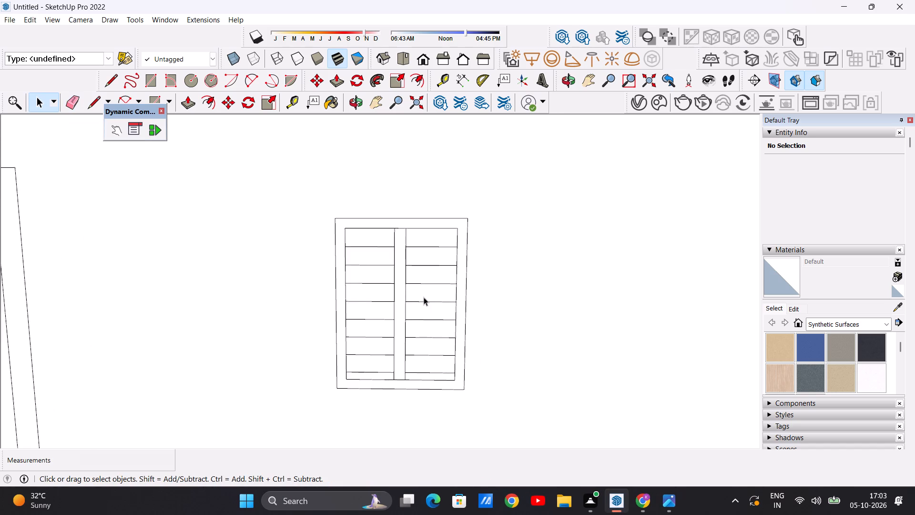
scroll(424, 297, "down", 17)
scroll(444, 279, "up", 5)
scroll(369, 281, "up", 4)
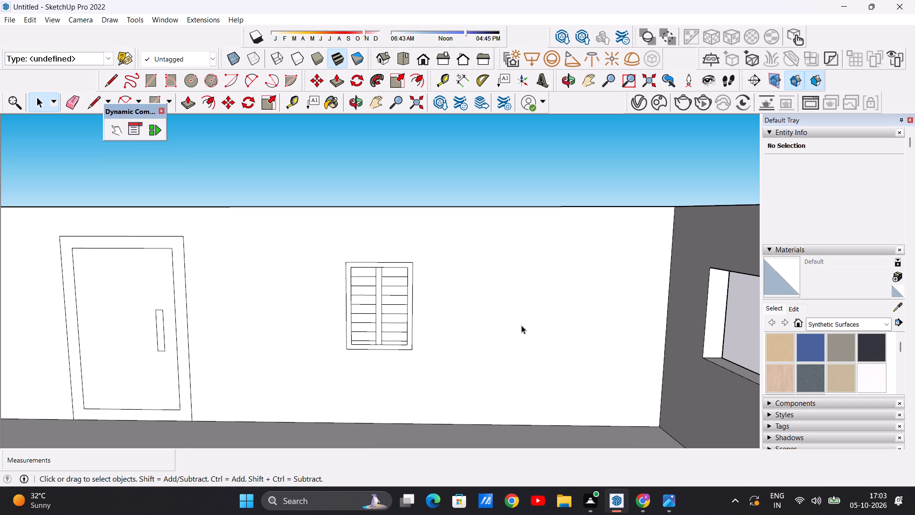
scroll(521, 325, "down", 10)
scroll(331, 300, "up", 7)
scroll(370, 277, "down", 3)
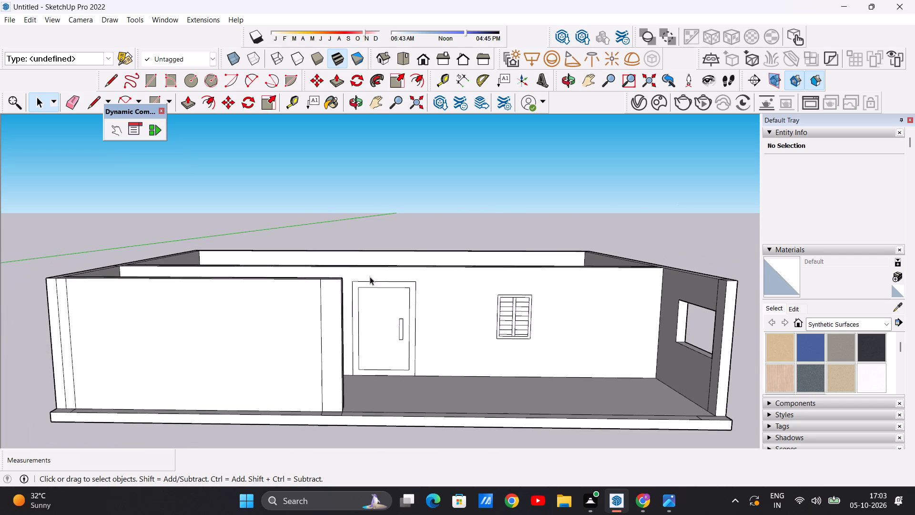
scroll(395, 306, "up", 6)
scroll(396, 299, "down", 12)
middle_click_drag(488, 309, 184, 337)
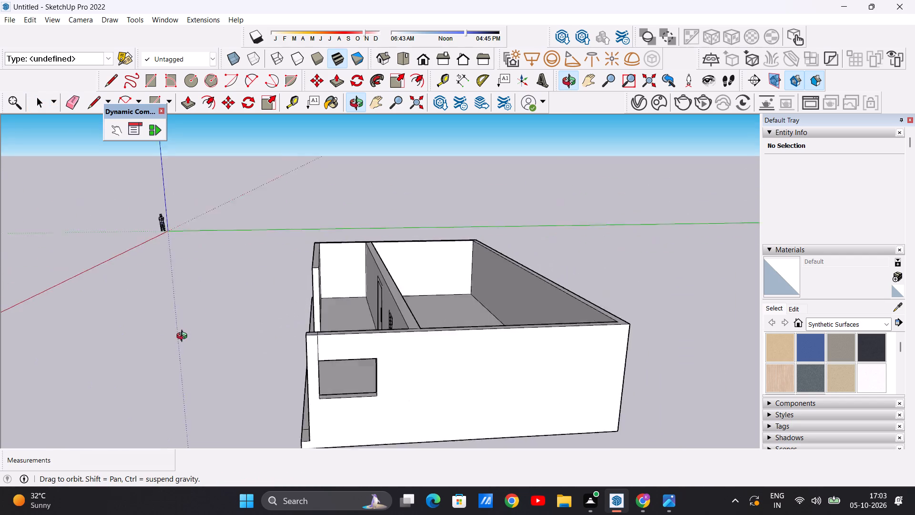
middle_click_drag(184, 337, 562, 281)
middle_click_drag(307, 295, 255, 443)
middle_click_drag(413, 322, 398, 335)
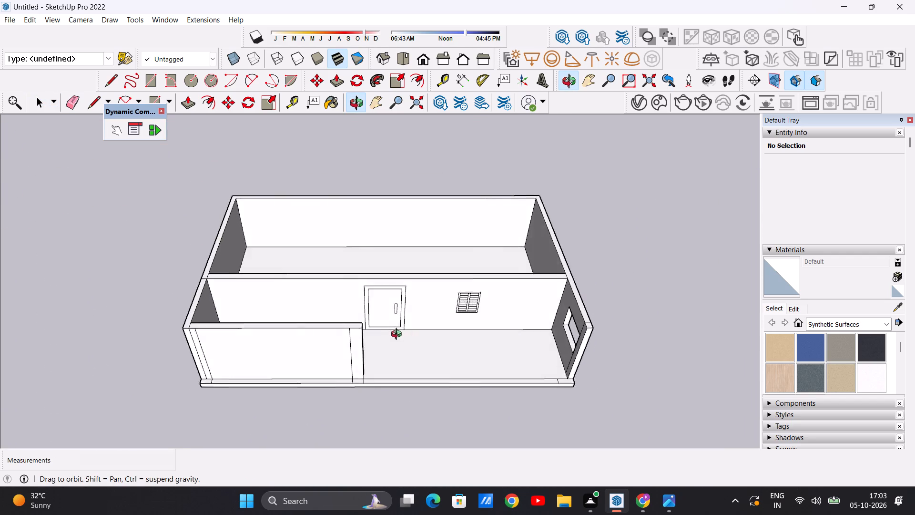
middle_click_drag(398, 335, 381, 385)
scroll(427, 266, "up", 1)
scroll(426, 264, "down", 4)
middle_click_drag(415, 307, 418, 196)
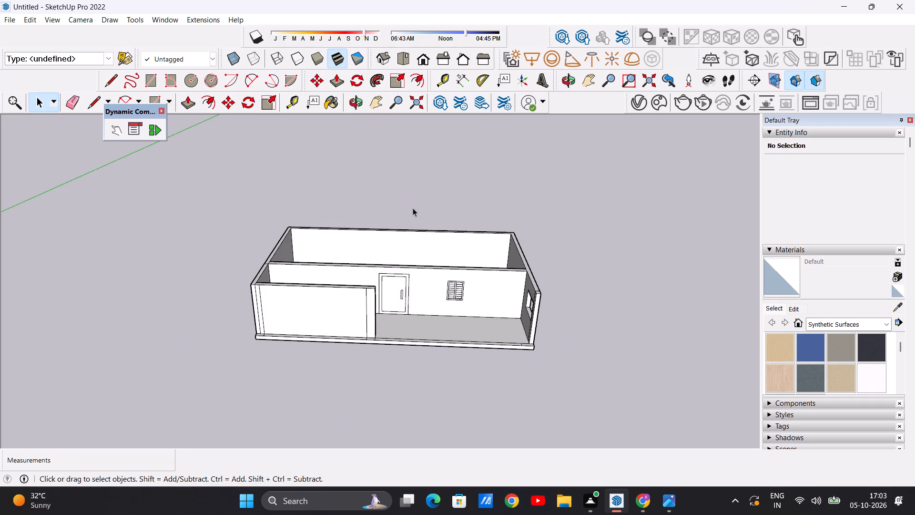
Examine the villa's porch wall from the front and from above, looking at the door and the louvred window.
middle_click_drag(407, 300, 411, 251)
scroll(394, 281, "up", 14)
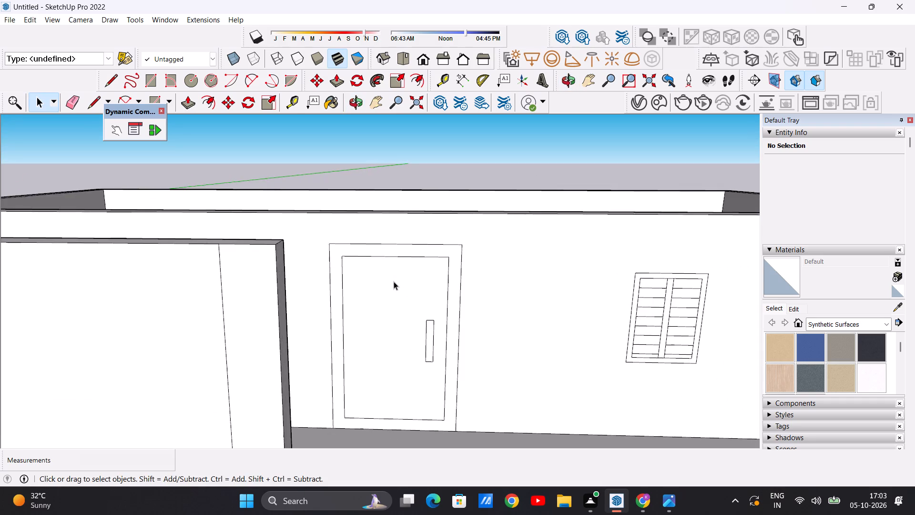
scroll(395, 280, "down", 12)
middle_click_drag(446, 299, 400, 433)
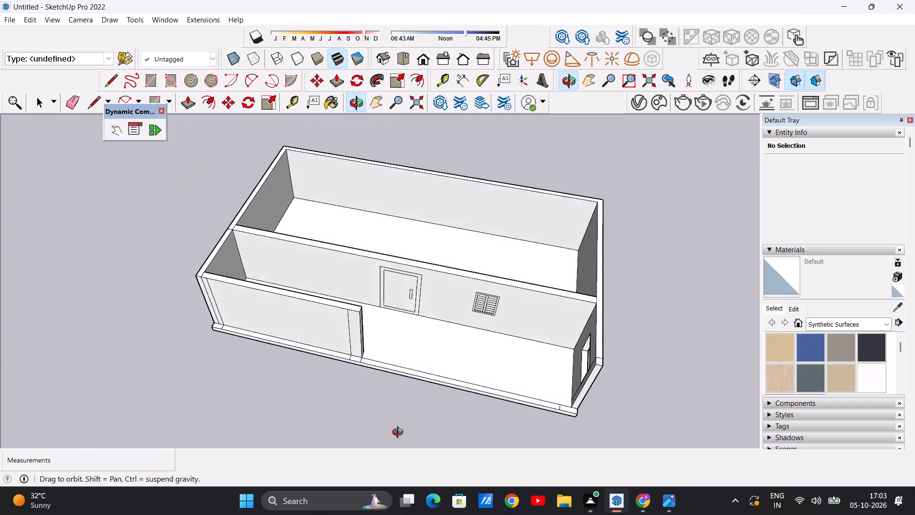
middle_click_drag(400, 433, 432, 407)
middle_click_drag(426, 367, 444, 262)
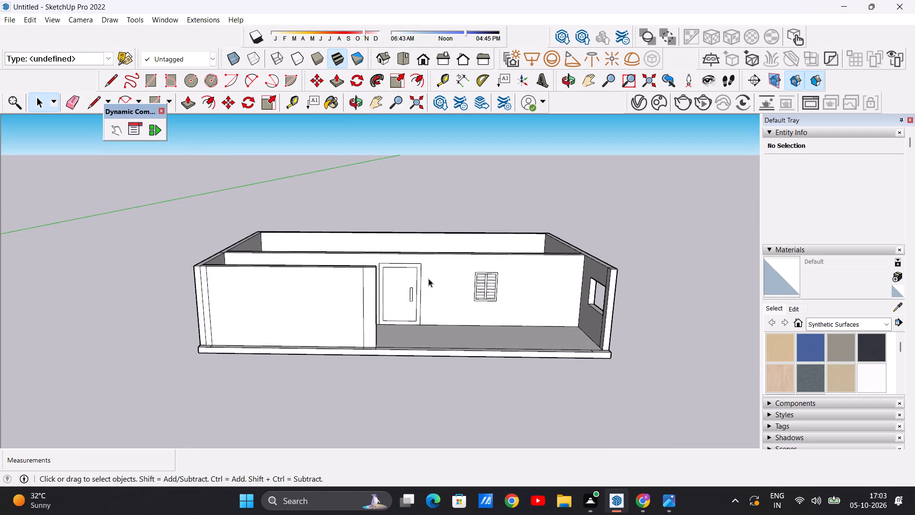
scroll(421, 281, "up", 11)
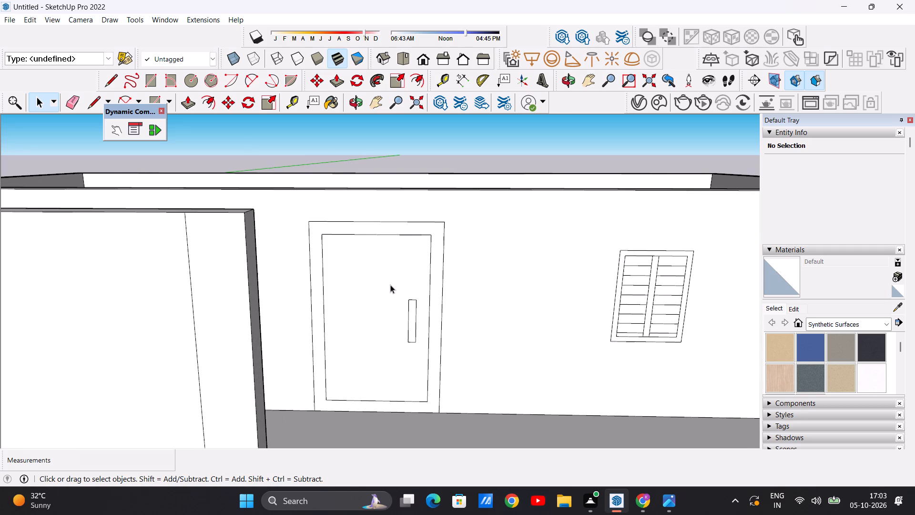
scroll(390, 285, "down", 6)
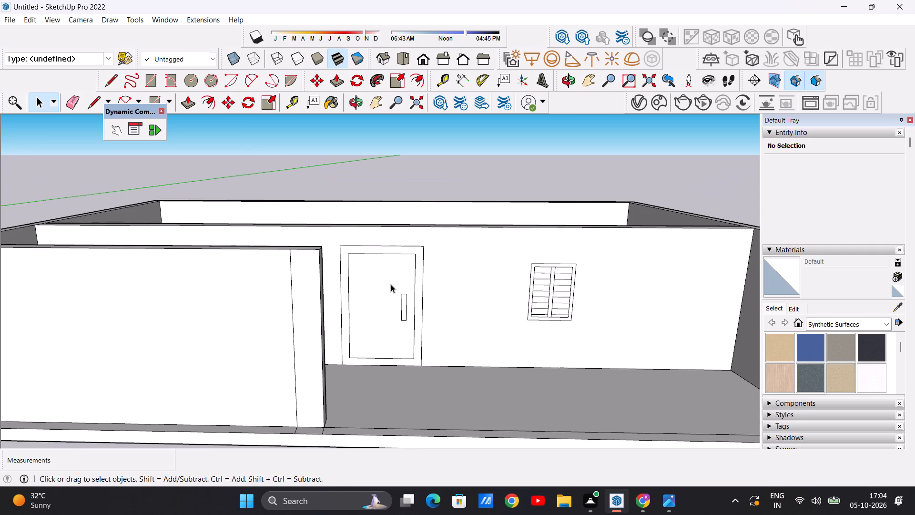
scroll(391, 284, "down", 6)
scroll(366, 288, "up", 5)
scroll(388, 266, "down", 5)
middle_click_drag(391, 264, 371, 391)
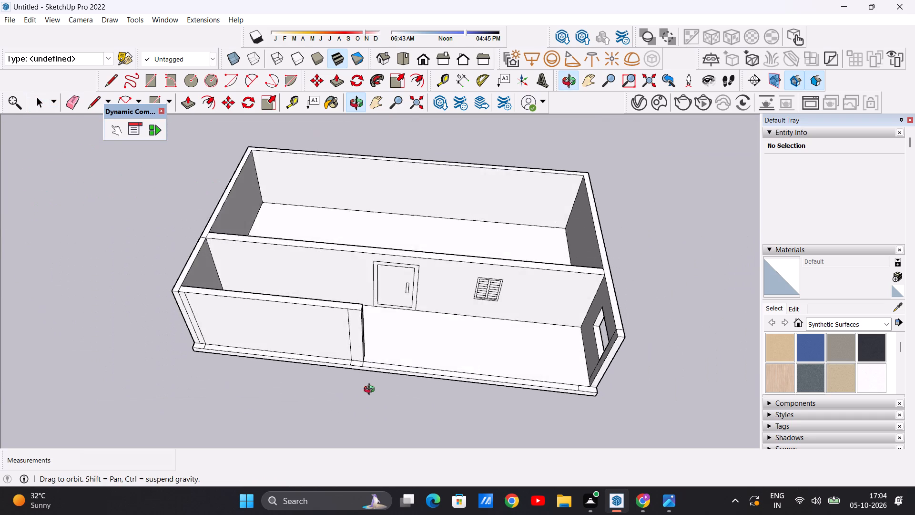
middle_click_drag(371, 391, 378, 385)
scroll(449, 248, "up", 1)
middle_click_drag(449, 248, 474, 164)
middle_click_drag(494, 342, 494, 323)
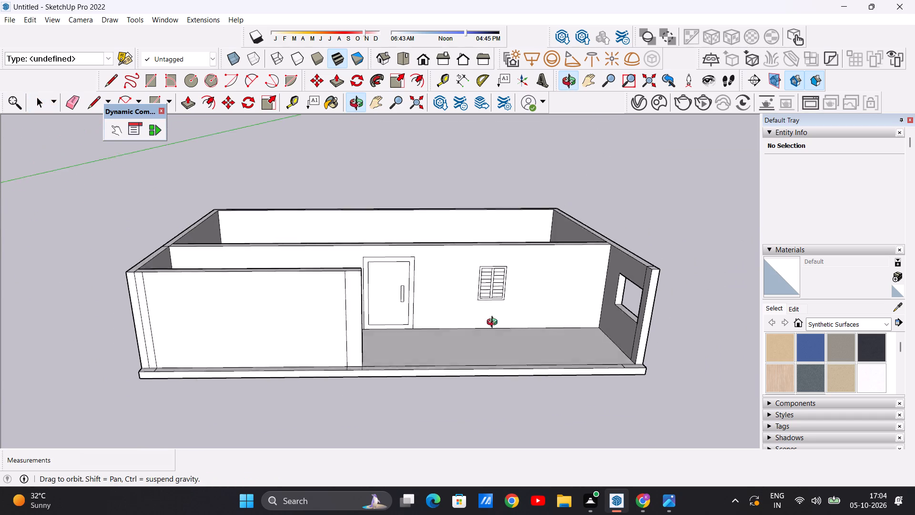
middle_click_drag(494, 323, 490, 298)
scroll(429, 296, "up", 3)
scroll(439, 282, "down", 4)
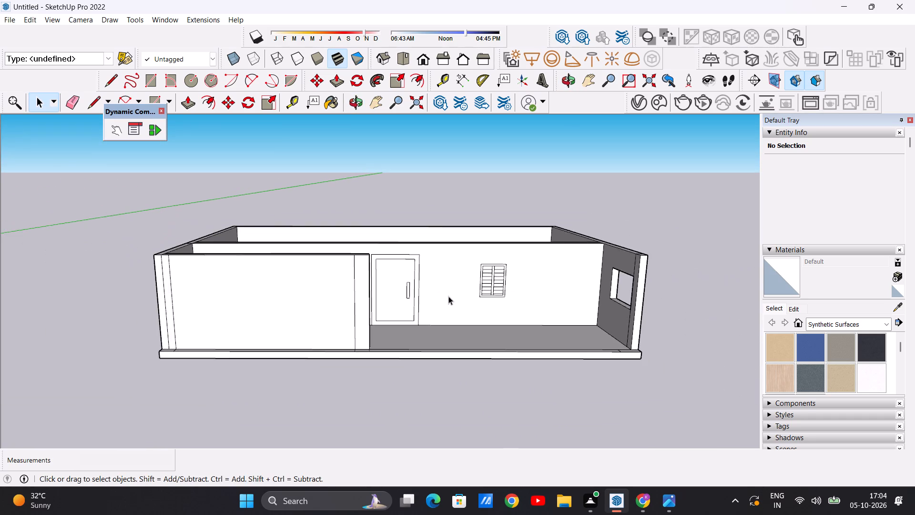
scroll(448, 296, "down", 4)
Examine the whole villa from the side with the wall opening, from overhead and at eye level from the front.
middle_click_drag(460, 316, 228, 362)
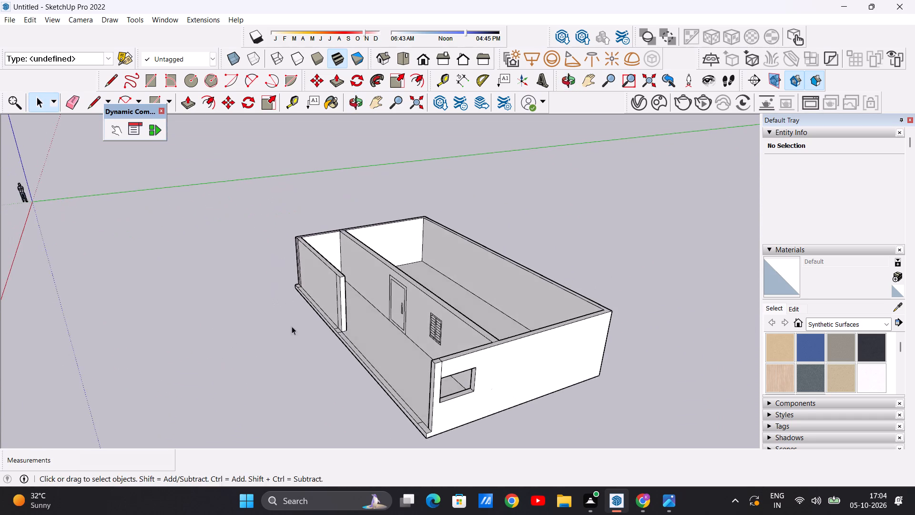
middle_click_drag(340, 321, 286, 429)
scroll(421, 245, "down", 5)
middle_click_drag(399, 240, 351, 330)
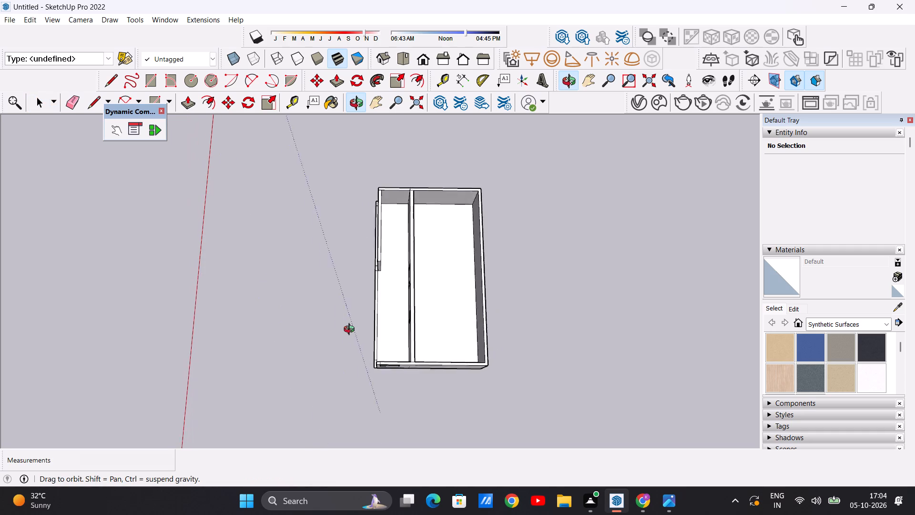
middle_click_drag(351, 330, 474, 246)
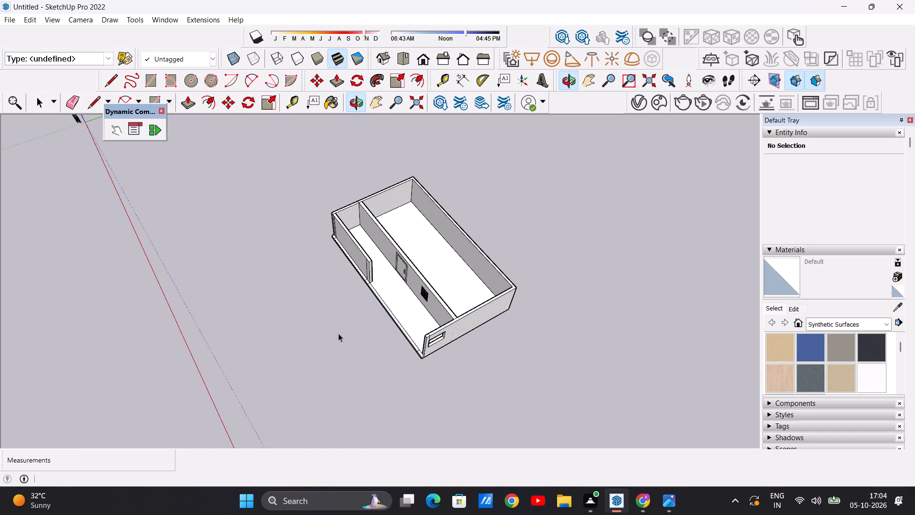
middle_click(437, 286)
scroll(437, 286, "up", 1)
middle_click_drag(271, 321, 551, 225)
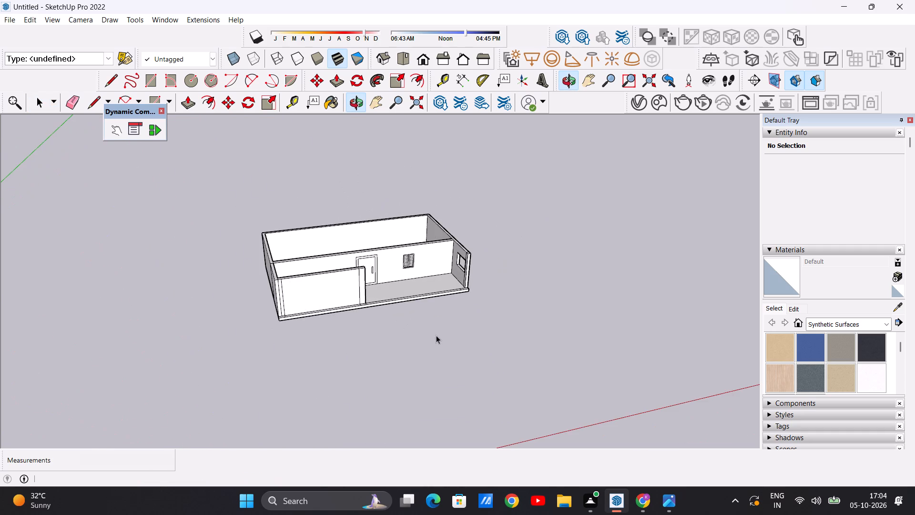
middle_click_drag(409, 319, 357, 253)
scroll(319, 267, "up", 9)
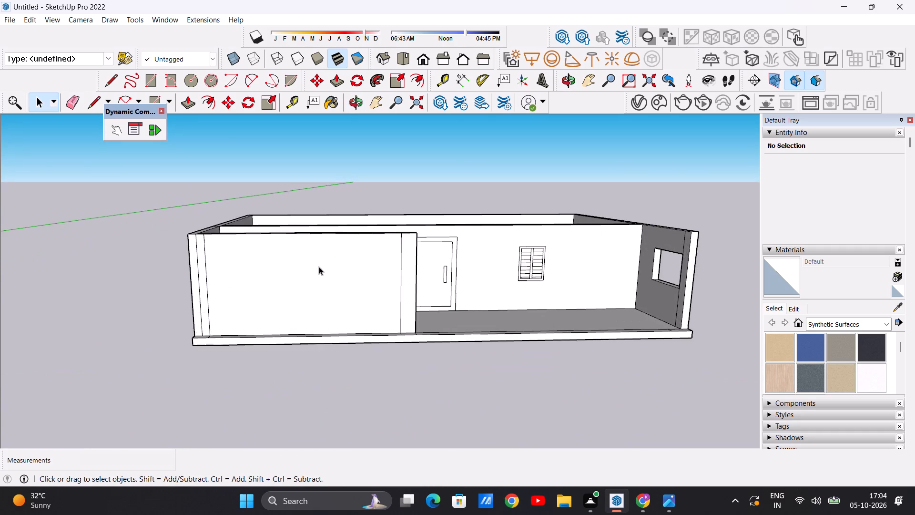
scroll(319, 268, "down", 9)
scroll(359, 273, "up", 3)
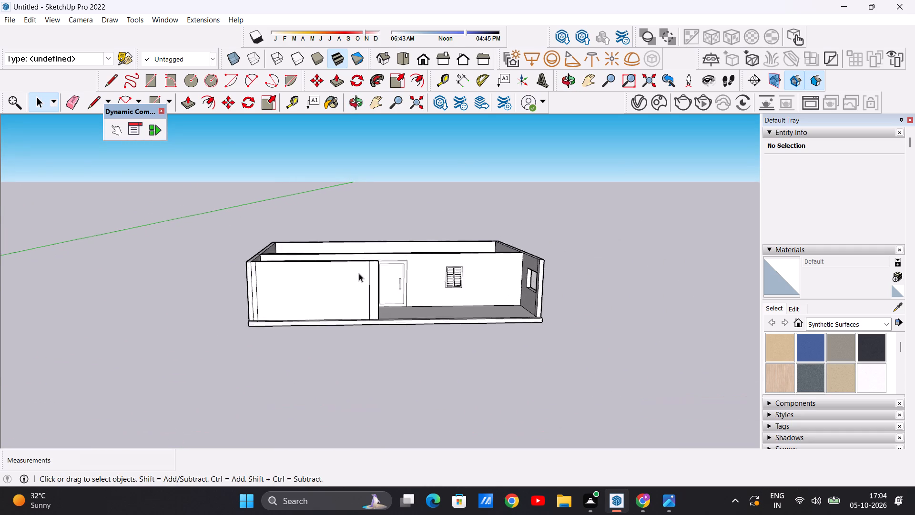
scroll(359, 273, "up", 1)
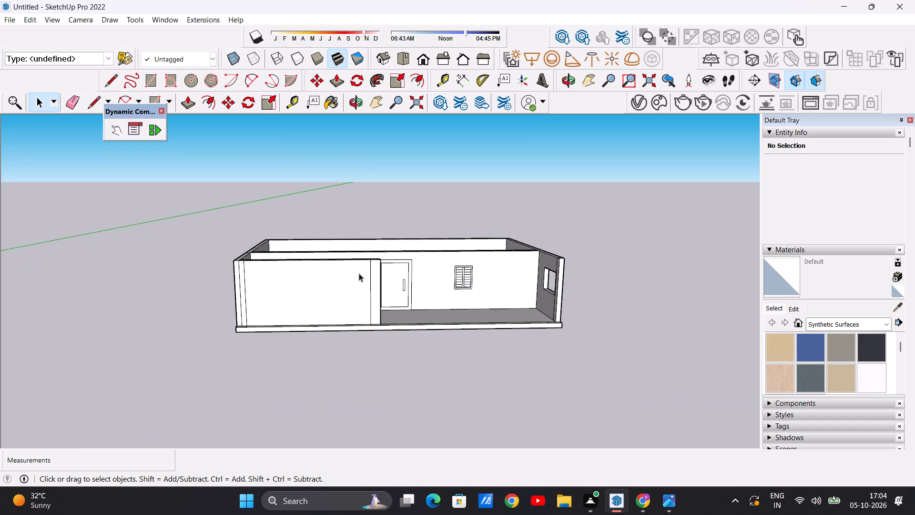
scroll(359, 273, "up", 1)
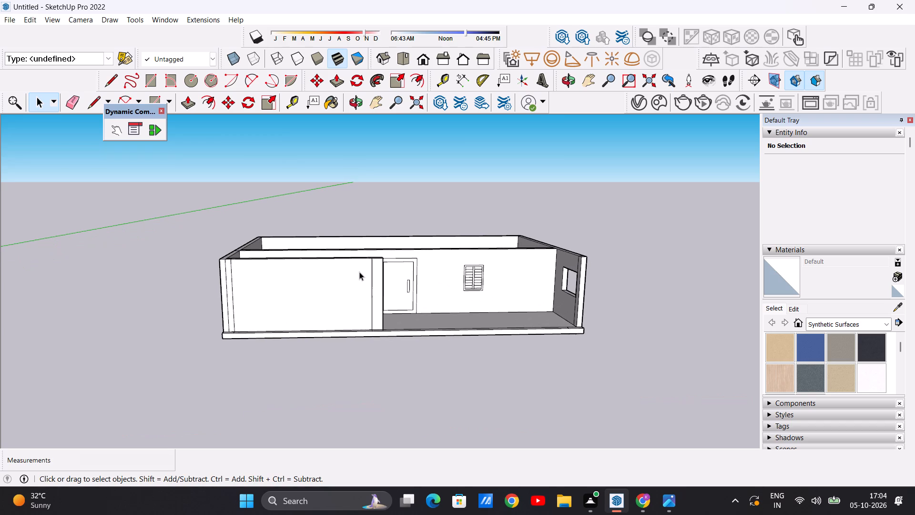
scroll(368, 266, "down", 5)
scroll(339, 276, "up", 7)
scroll(371, 268, "down", 4)
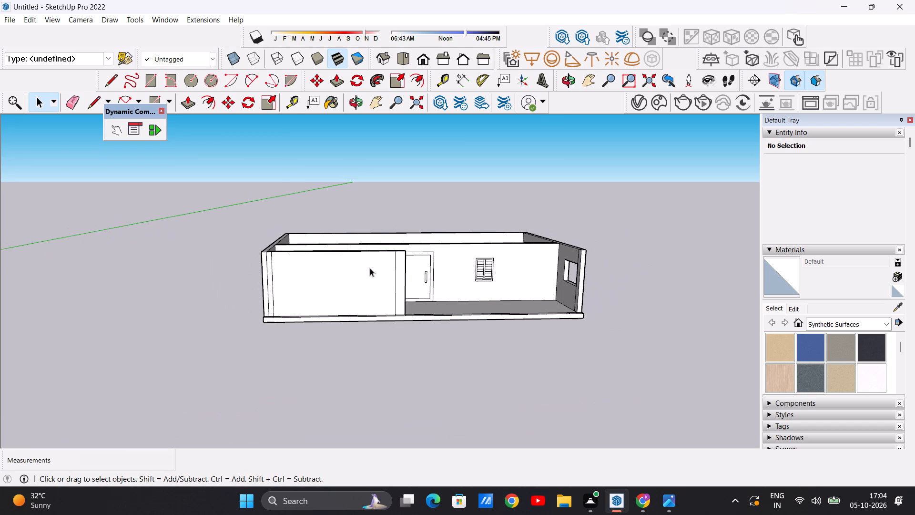
scroll(412, 279, "up", 3)
middle_click_drag(484, 326, 457, 299)
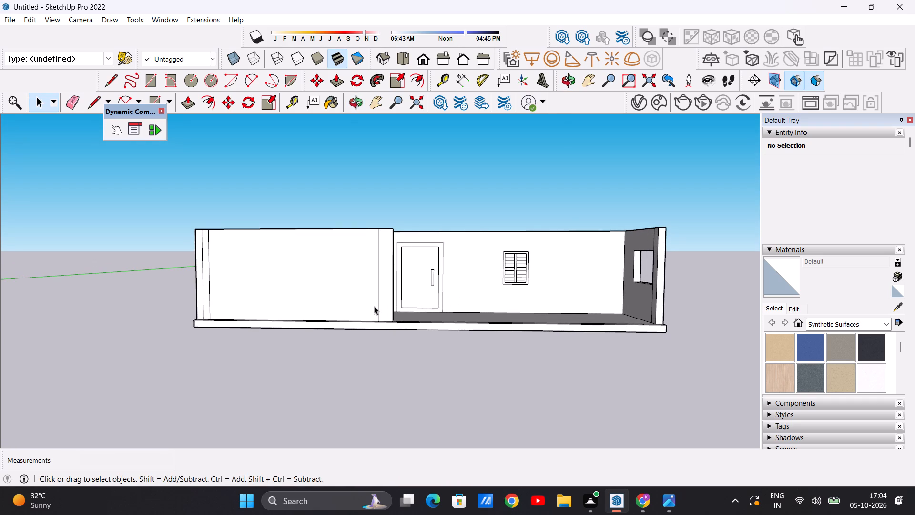
scroll(375, 305, "down", 2)
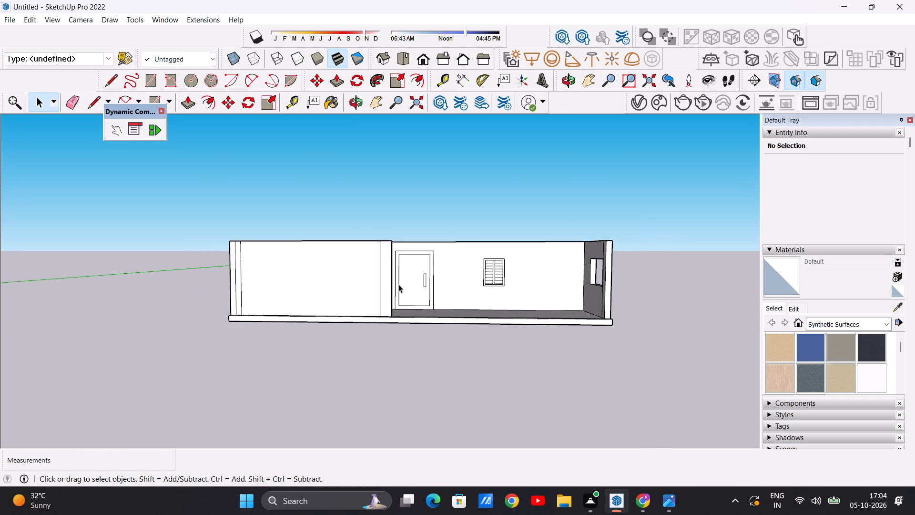
scroll(398, 284, "down", 2)
middle_click_drag(392, 313, 405, 451)
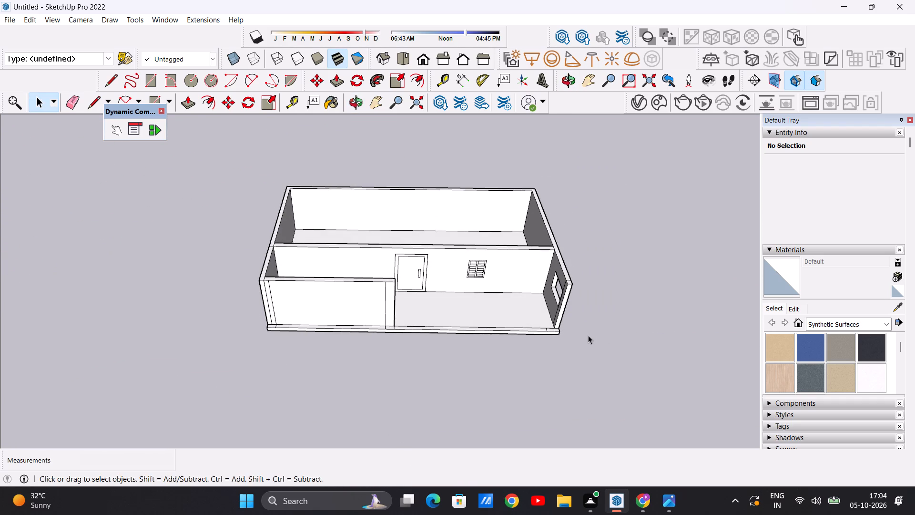
Push/Pull the small slab face at the porch's open front corner, beside the wall with the opening, up about 4'.
scroll(552, 332, "up", 3)
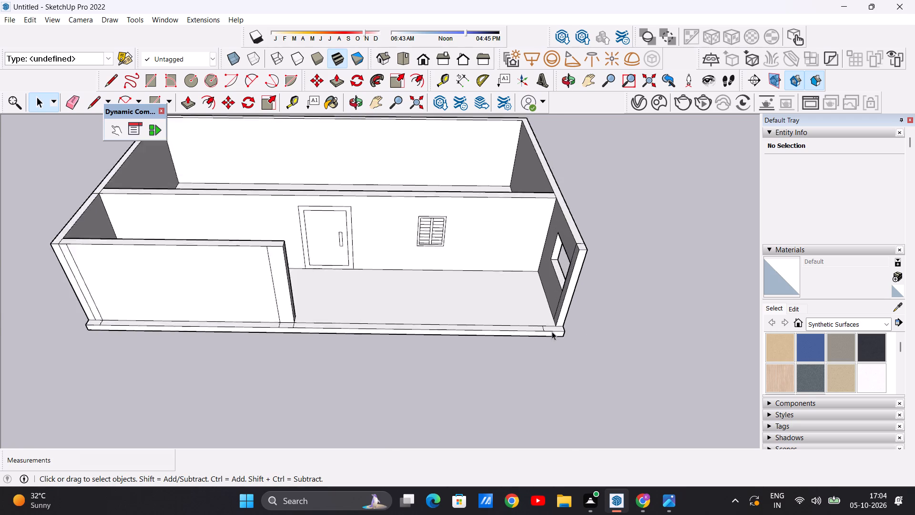
scroll(552, 331, "up", 10)
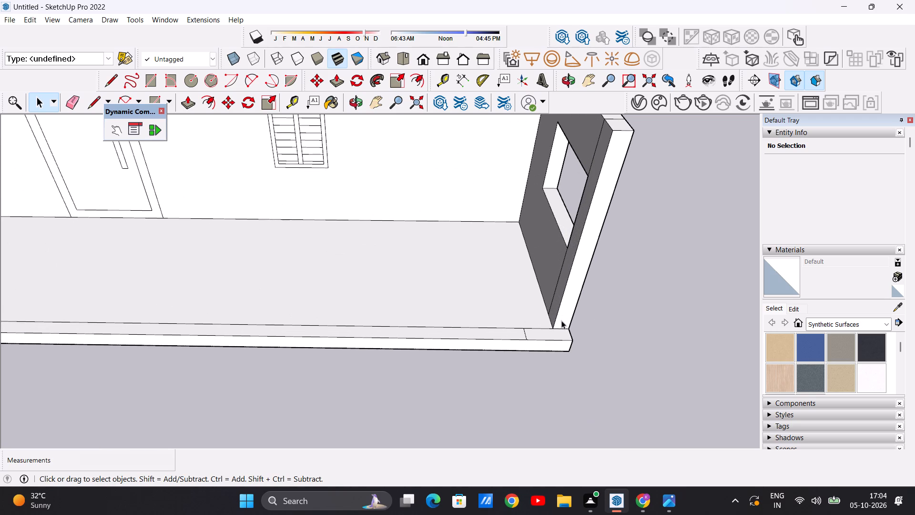
key("p")
scroll(558, 323, "up", 6)
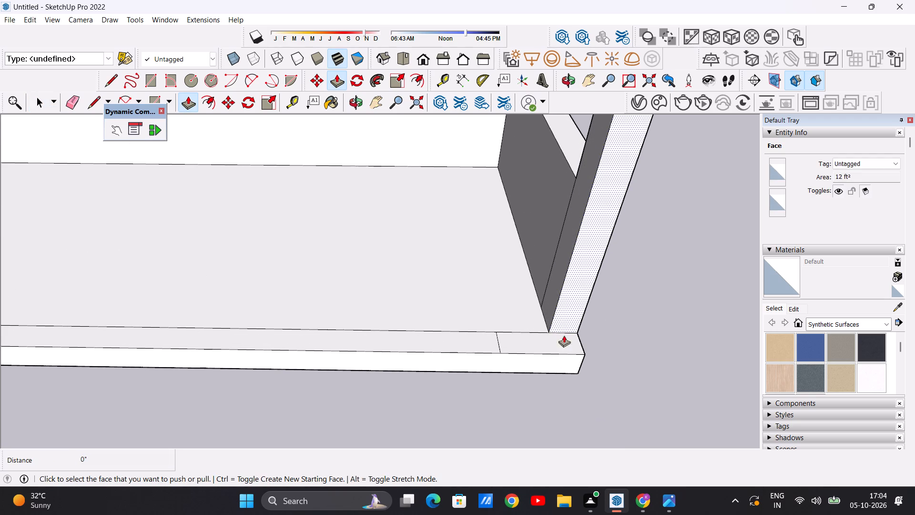
left_click(568, 341)
scroll(578, 273, "down", 13)
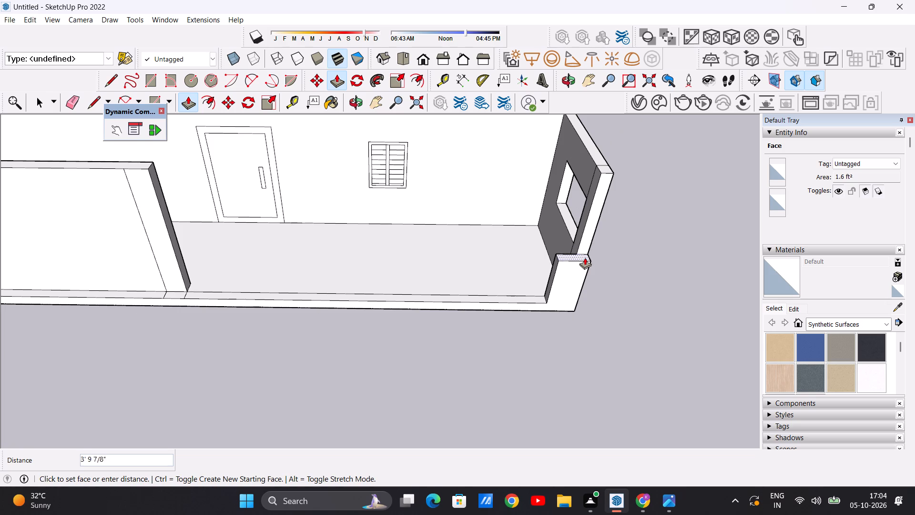
left_click(586, 251)
key("space")
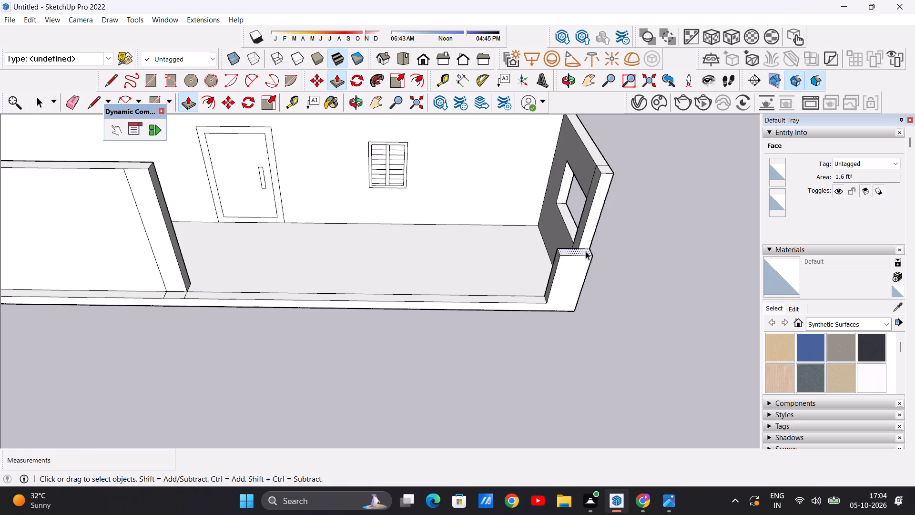
Examine the raised block at the porch corner from the front, above and the side, returning to SketchUp after the project brief.
scroll(564, 272, "down", 6)
middle_click_drag(535, 305, 535, 160)
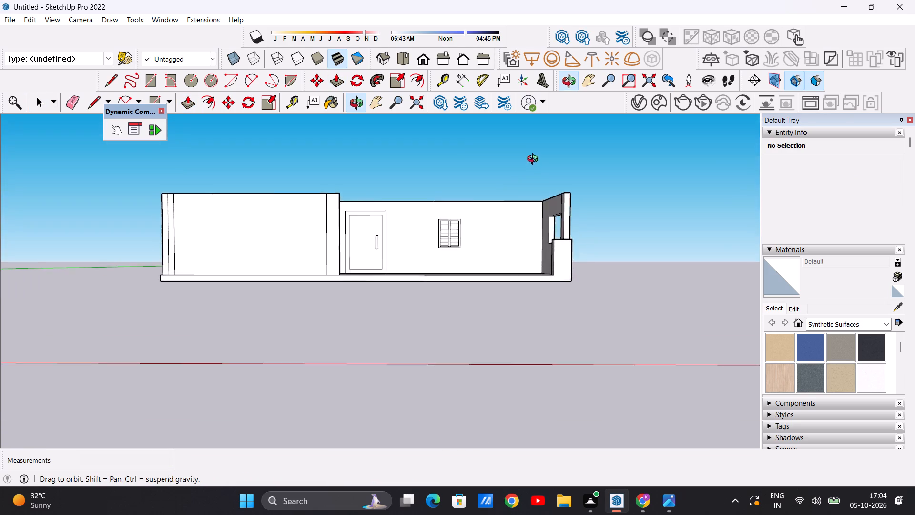
middle_click_drag(535, 160, 534, 200)
middle_click_drag(493, 222, 438, 317)
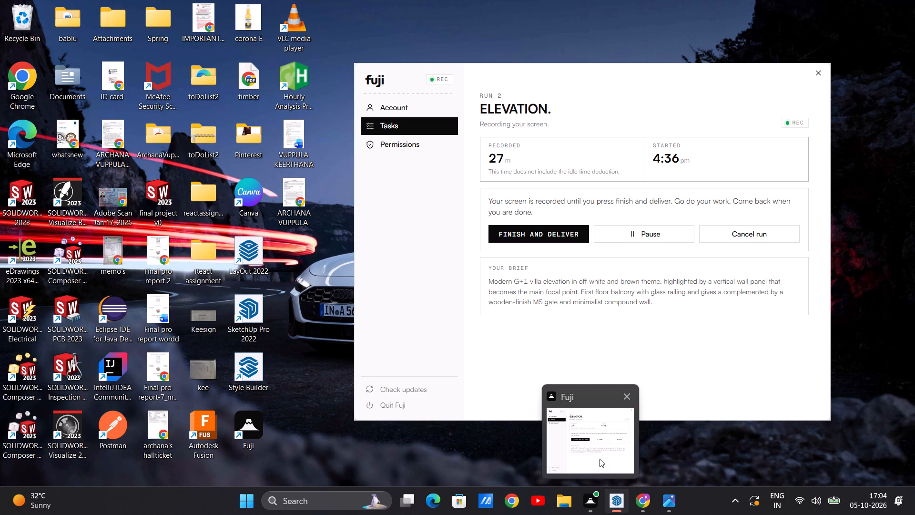
left_click(618, 438)
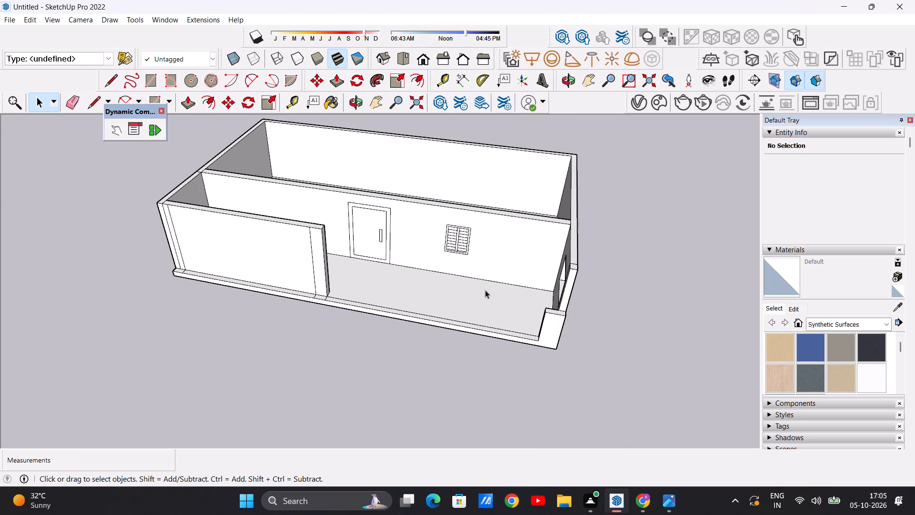
scroll(487, 288, "down", 9)
scroll(486, 288, "up", 9)
middle_click_drag(468, 316, 391, 305)
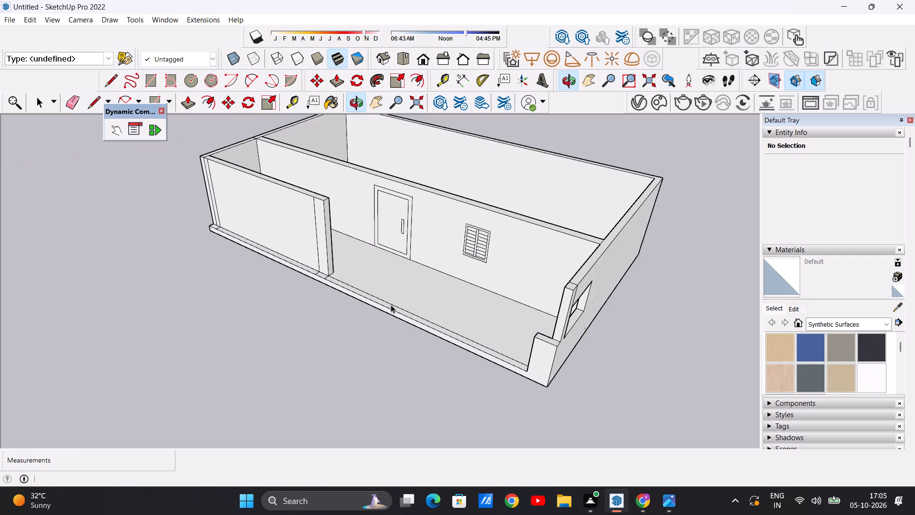
scroll(391, 305, "up", 3)
scroll(391, 305, "down", 4)
scroll(403, 294, "up", 5)
middle_click_drag(381, 306, 476, 216)
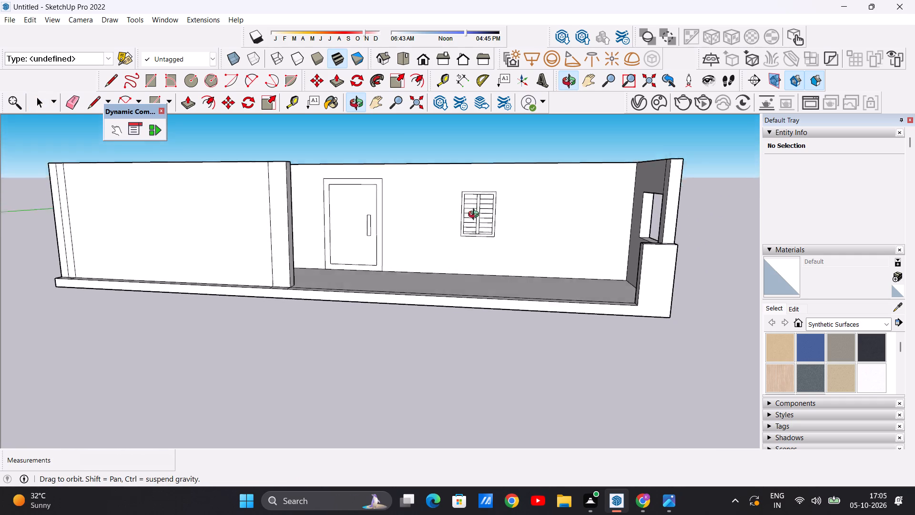
middle_click_drag(476, 216, 476, 215)
scroll(447, 281, "down", 10)
middle_click_drag(361, 271, 384, 240)
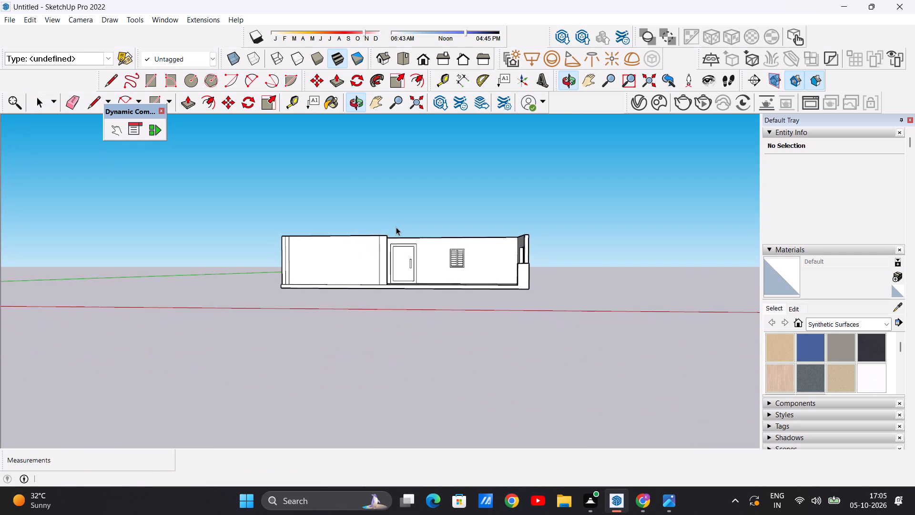
Examine the villa from above, focusing on the open porch front between the front wall and the raised corner block.
scroll(396, 227, "up", 16)
scroll(376, 262, "down", 6)
middle_click_drag(376, 262, 373, 361)
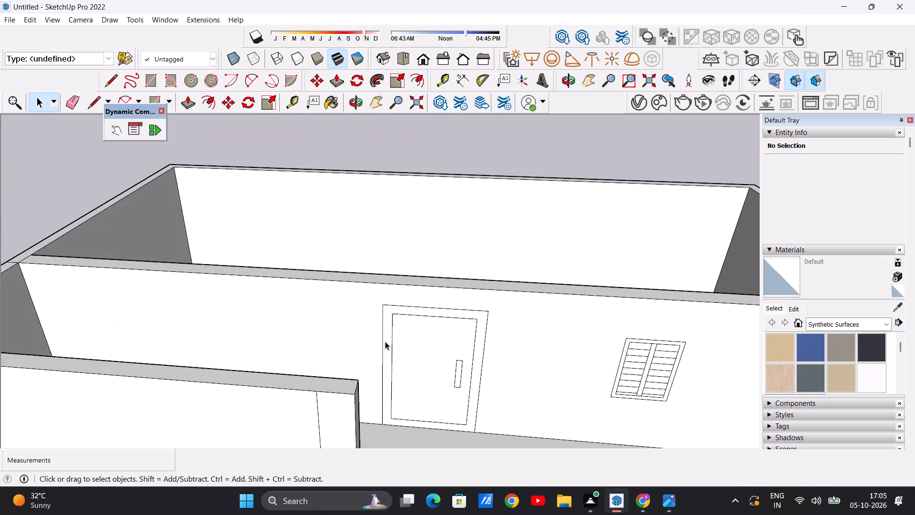
scroll(414, 300, "down", 13)
middle_click_drag(410, 303, 430, 428)
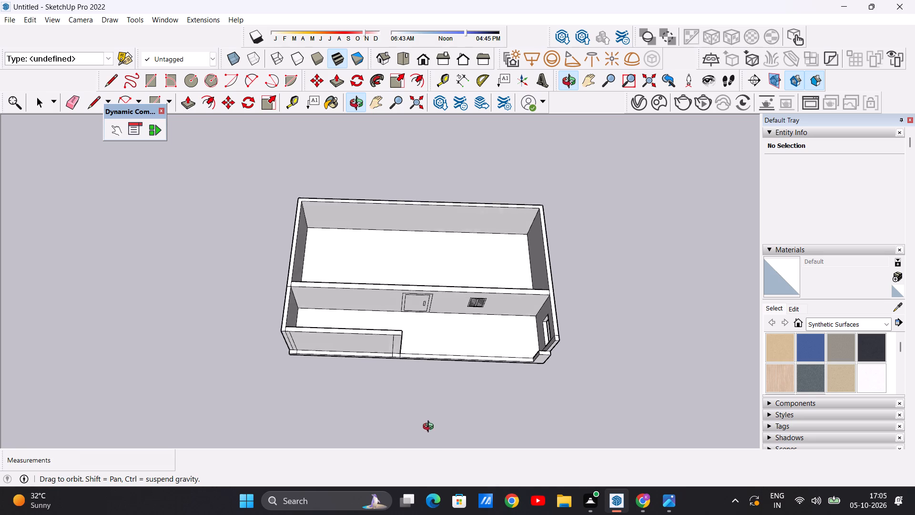
middle_click_drag(430, 428, 441, 452)
scroll(491, 341, "up", 2)
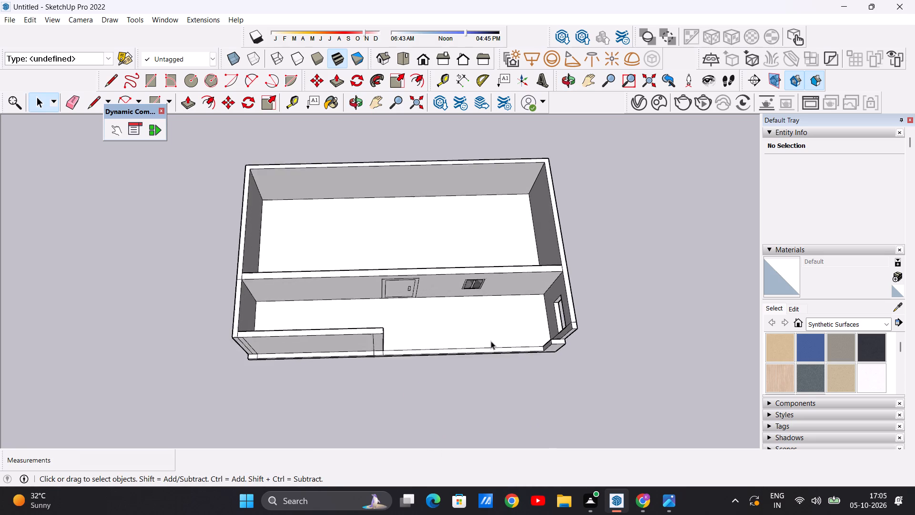
scroll(491, 341, "up", 6)
scroll(491, 340, "down", 11)
scroll(494, 331, "up", 8)
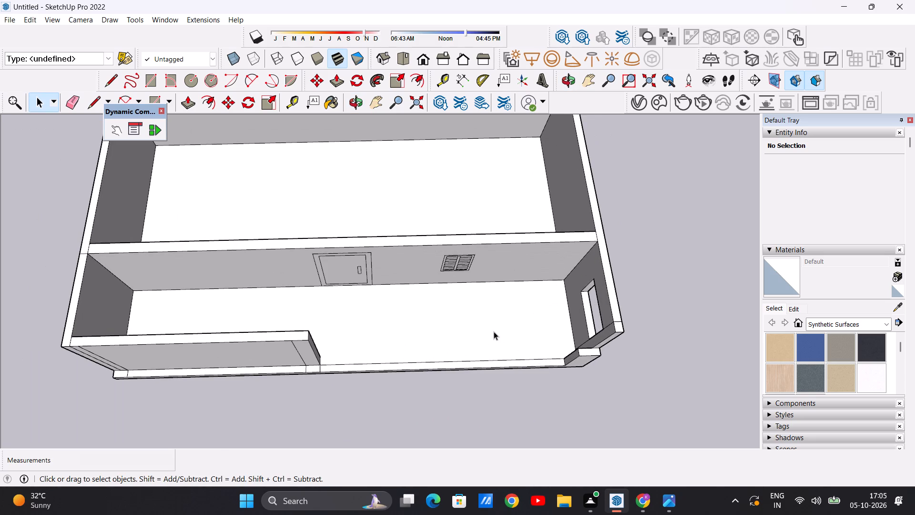
Examine the villa's open ground-floor layout from overhead, covering the rear room, front porch and wall tops.
scroll(494, 331, "down", 8)
scroll(452, 317, "up", 4)
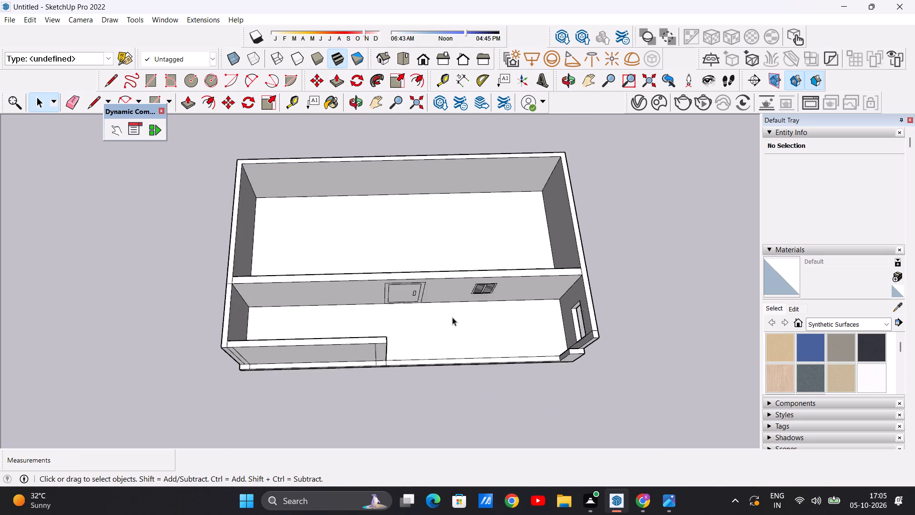
scroll(455, 313, "down", 7)
middle_click_drag(483, 293, 511, 340)
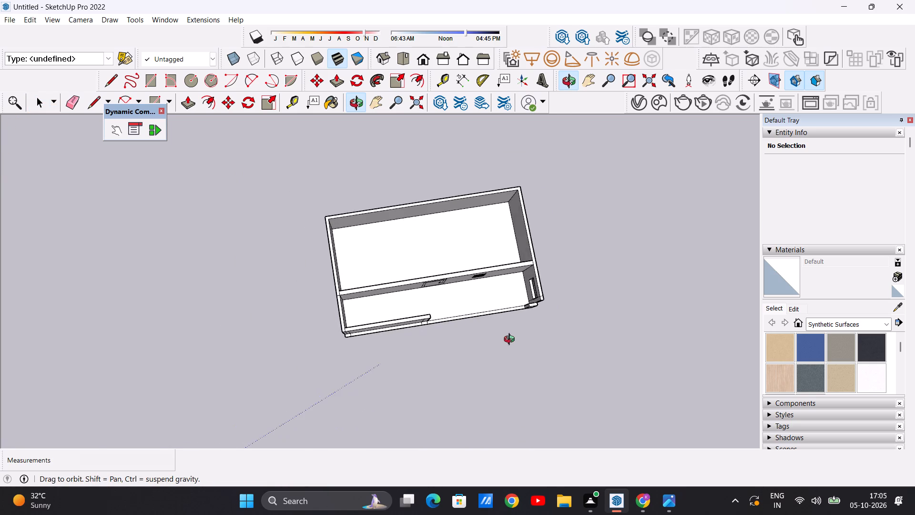
middle_click_drag(511, 340, 478, 373)
middle_click_drag(488, 351, 512, 347)
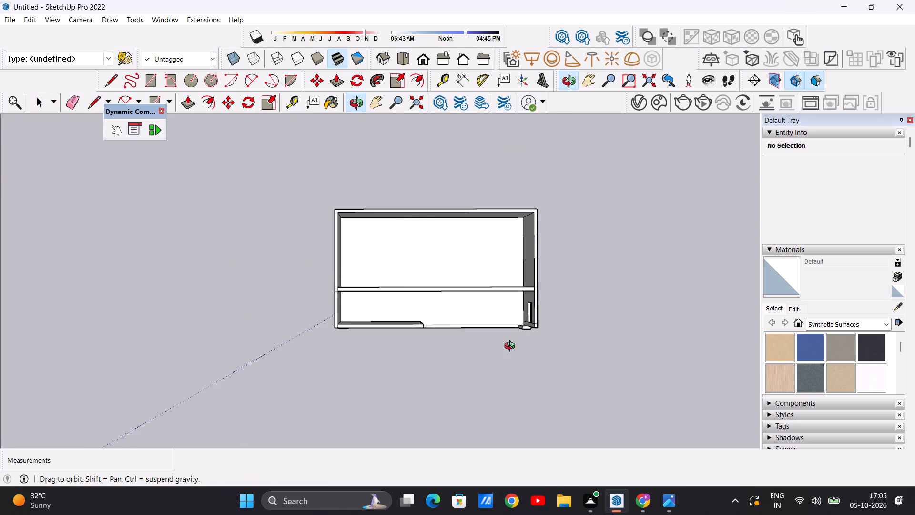
middle_click_drag(512, 347, 517, 344)
scroll(479, 261, "up", 7)
scroll(498, 256, "down", 3)
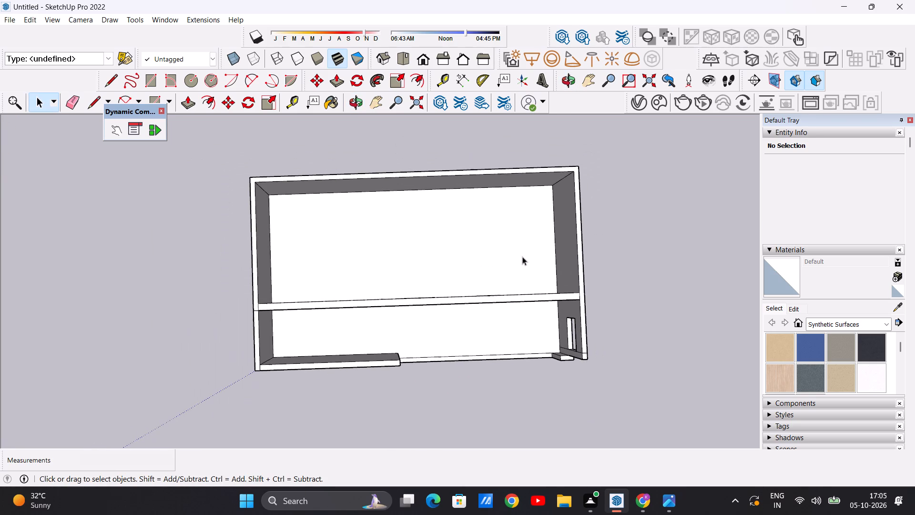
scroll(466, 280, "up", 3)
scroll(515, 279, "down", 8)
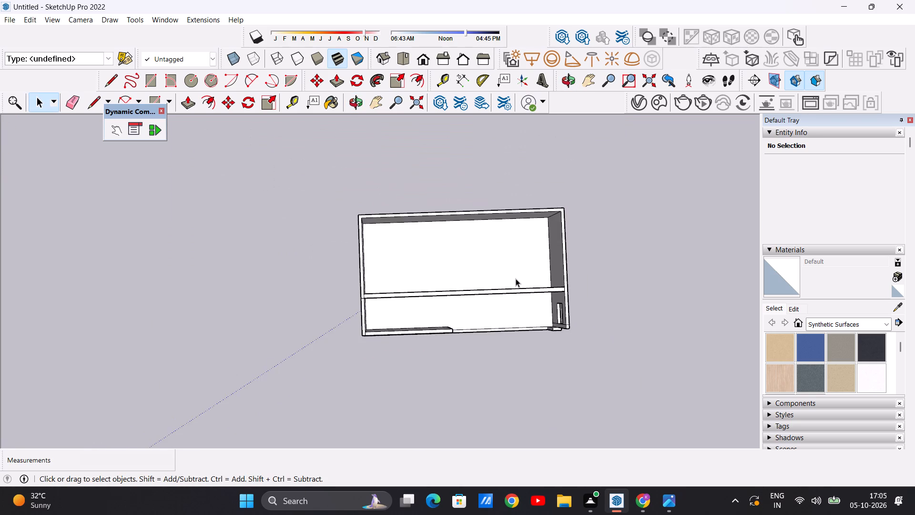
scroll(516, 278, "up", 7)
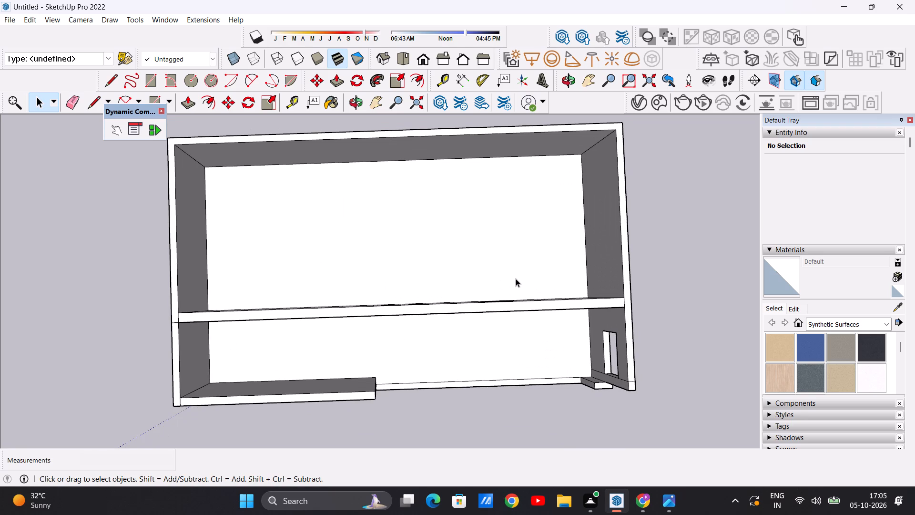
scroll(516, 278, "down", 15)
scroll(485, 290, "up", 1)
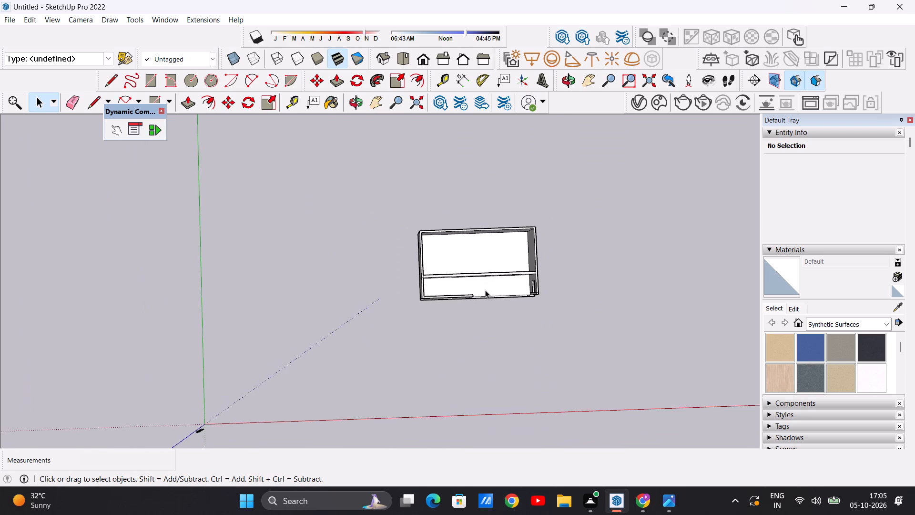
scroll(485, 290, "up", 7)
Examine the front wall, door, louvred window and porch at eye level and from above, including the rear room's open top.
middle_click_drag(495, 378, 487, 167)
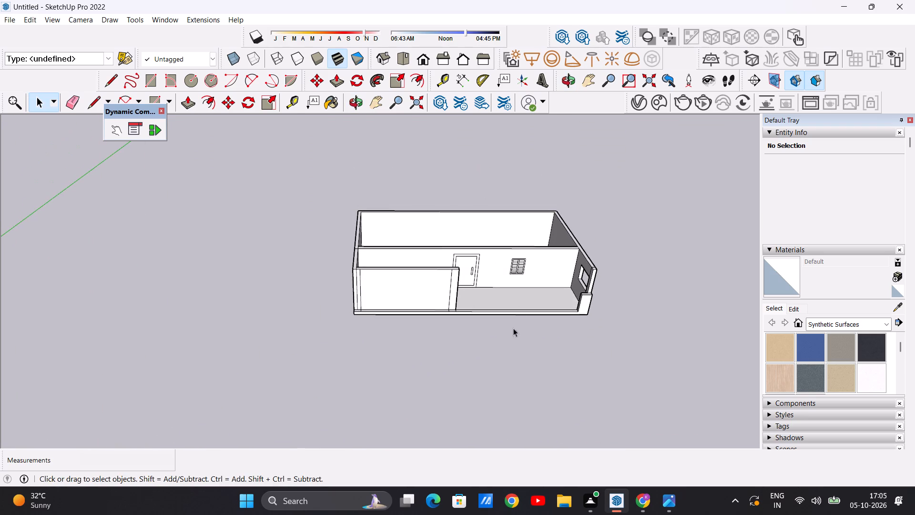
middle_click_drag(508, 346, 491, 257)
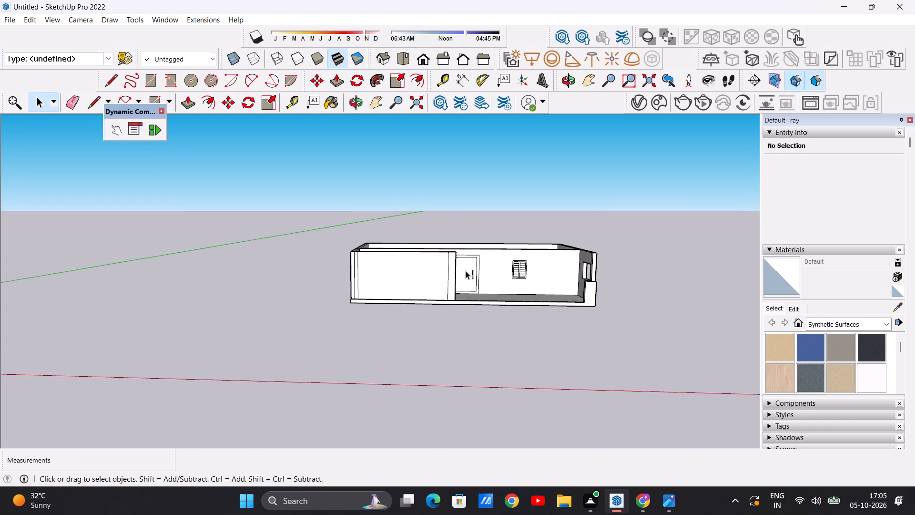
scroll(476, 272, "up", 14)
scroll(466, 280, "down", 8)
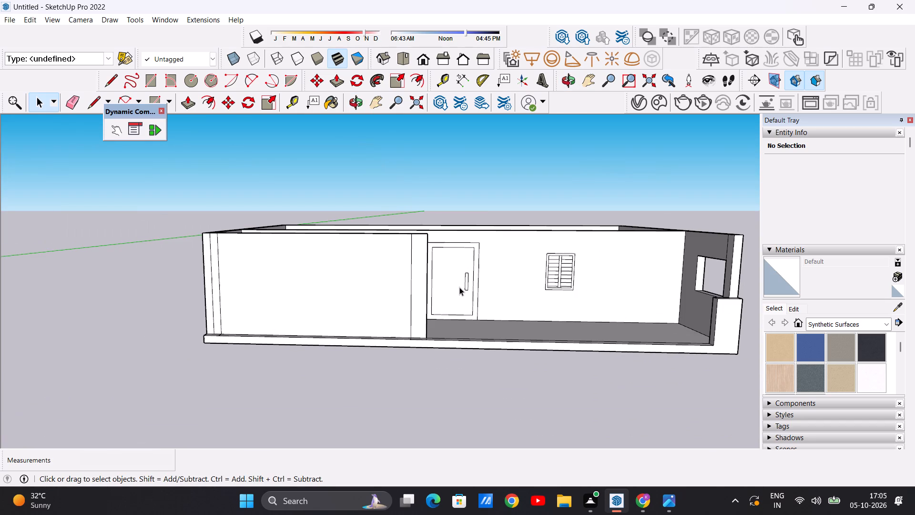
scroll(437, 276, "up", 2)
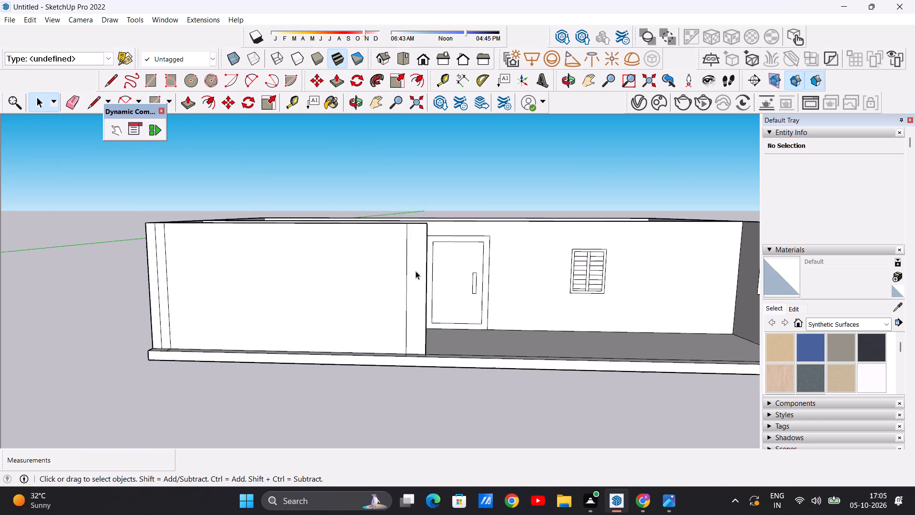
scroll(416, 271, "up", 5)
scroll(377, 278, "down", 6)
middle_click_drag(380, 275, 386, 390)
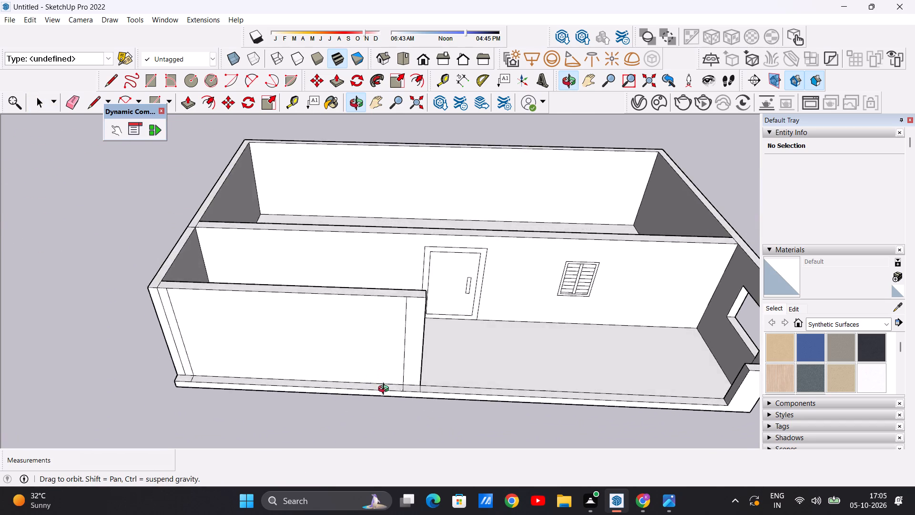
middle_click_drag(386, 390, 386, 420)
middle_click_drag(398, 299, 398, 379)
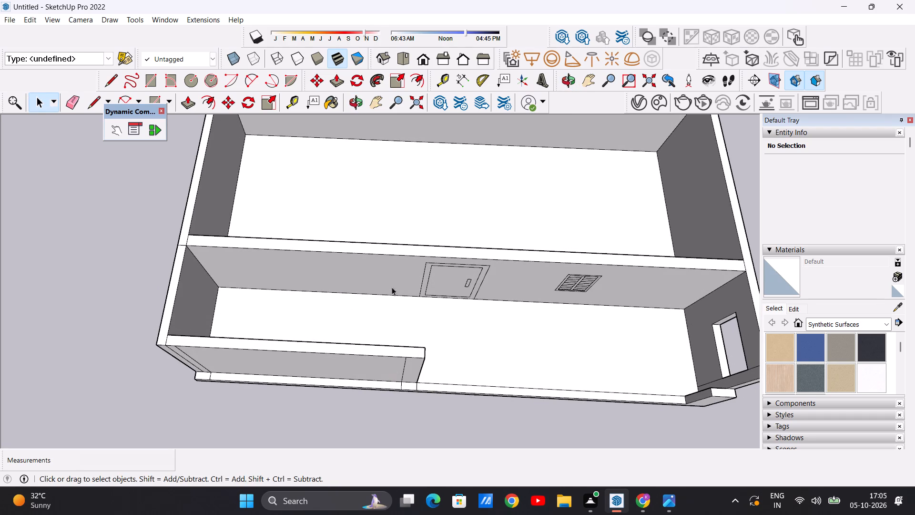
scroll(400, 276, "down", 4)
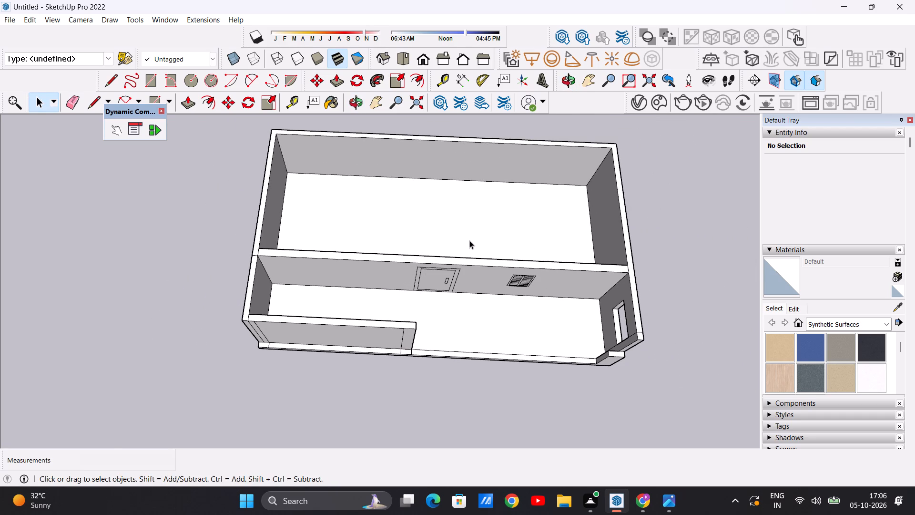
scroll(469, 240, "up", 5)
middle_click_drag(451, 229, 460, 302)
scroll(472, 236, "down", 2)
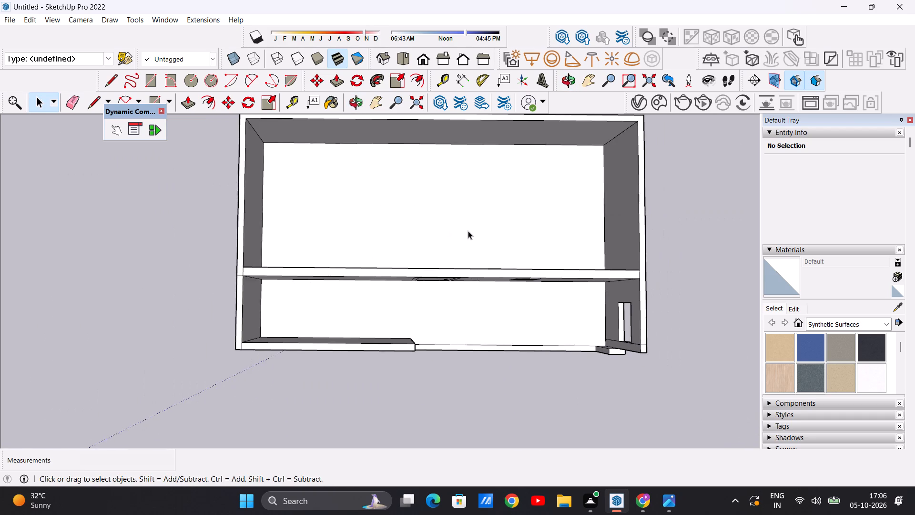
scroll(468, 231, "down", 4)
scroll(546, 321, "up", 6)
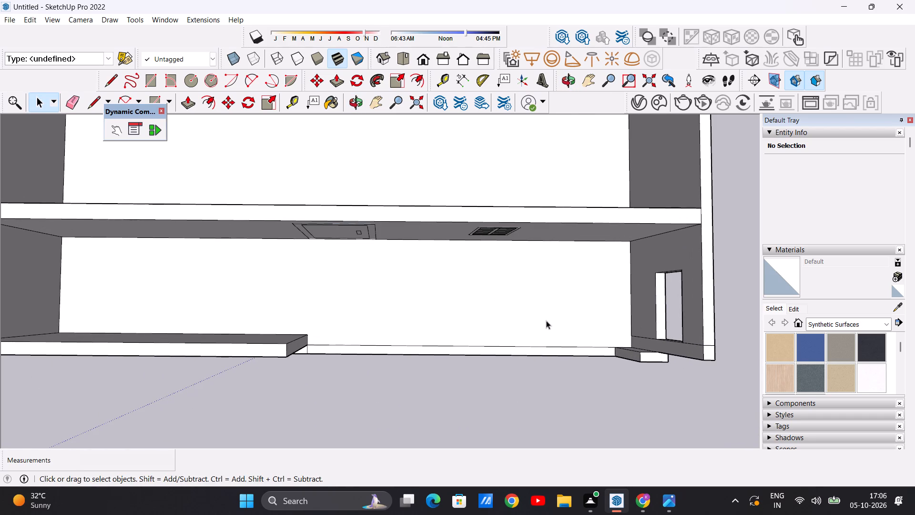
scroll(545, 276, "down", 7)
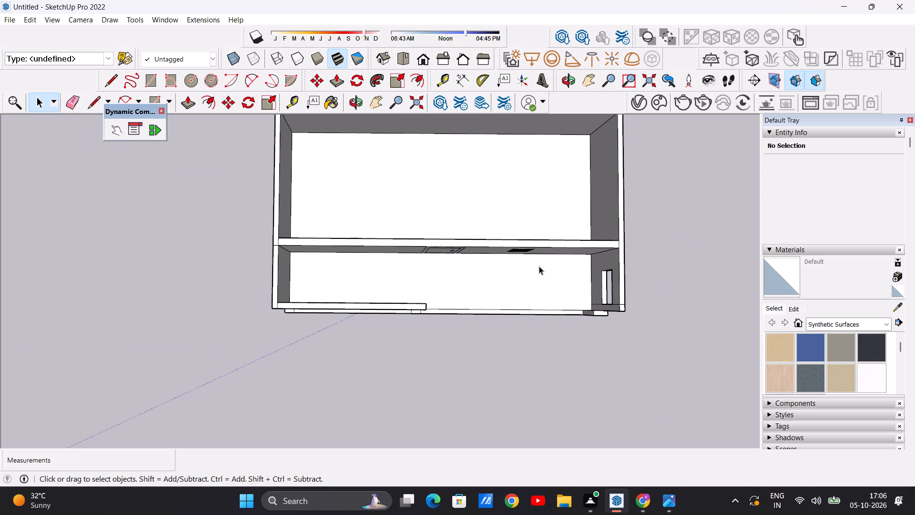
scroll(539, 266, "up", 5)
scroll(539, 266, "down", 6)
middle_click_drag(534, 258, 539, 189)
scroll(525, 204, "down", 3)
scroll(551, 176, "up", 2)
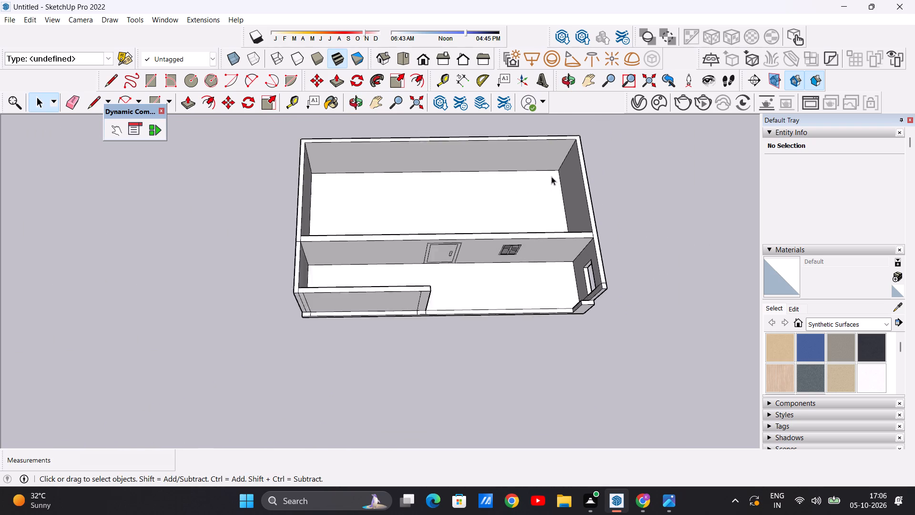
scroll(551, 176, "up", 2)
middle_click_drag(569, 239, 552, 177)
scroll(518, 219, "down", 3)
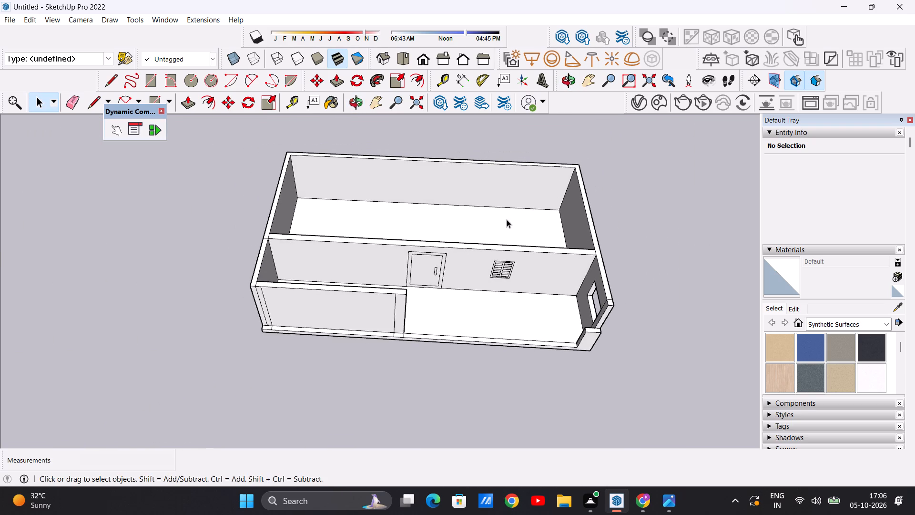
Copy the rear room's floor face with its edges up 10' to the wall tops as a roof surface.
scroll(507, 219, "down", 3)
scroll(587, 217, "up", 7)
scroll(497, 205, "up", 5)
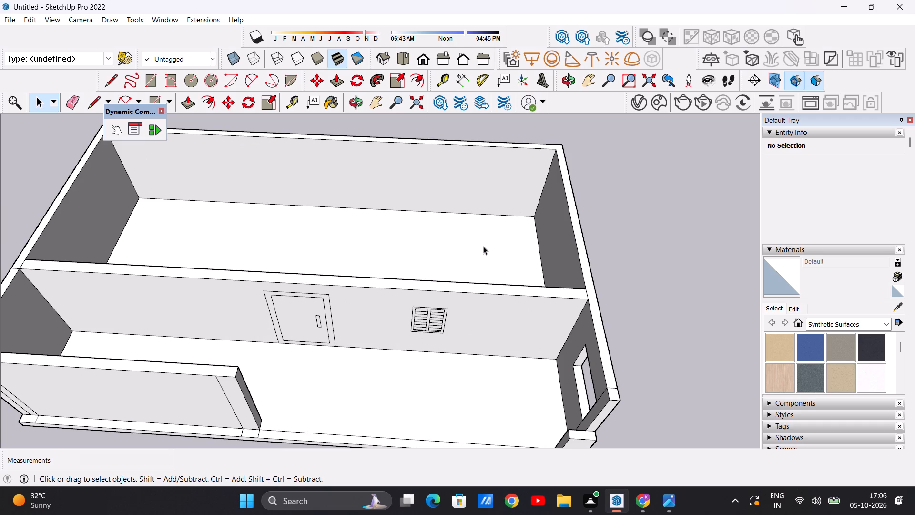
double_click(483, 250)
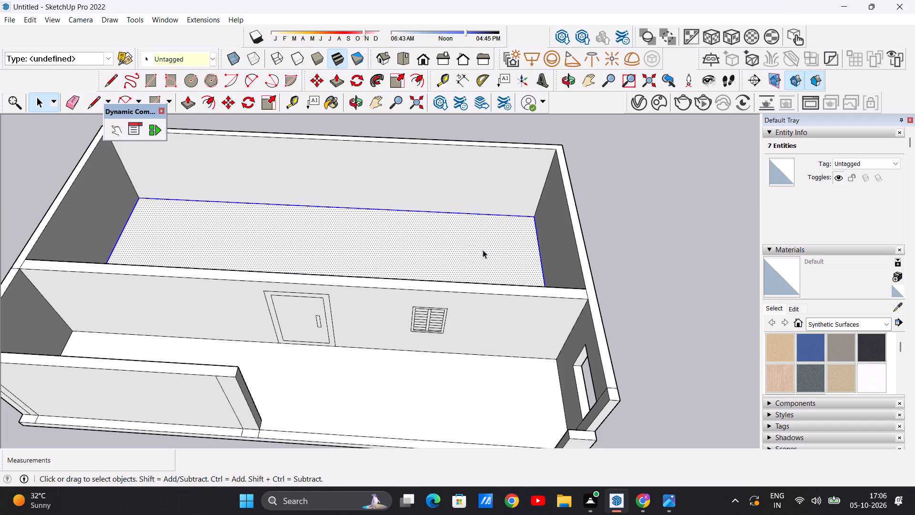
key("m")
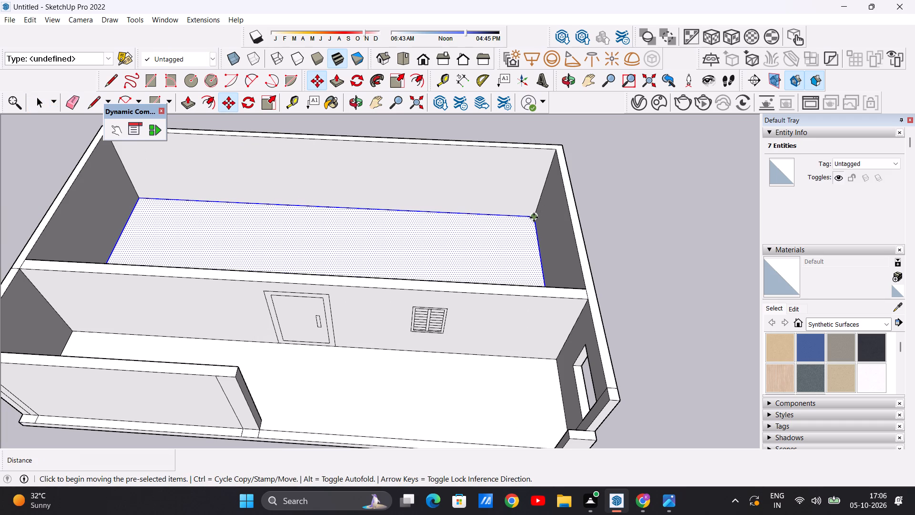
left_click(534, 217)
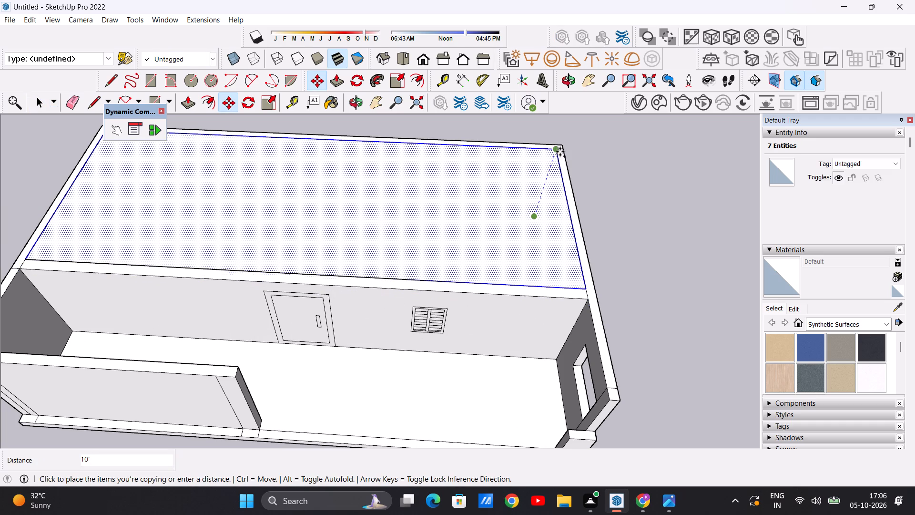
left_click(557, 150)
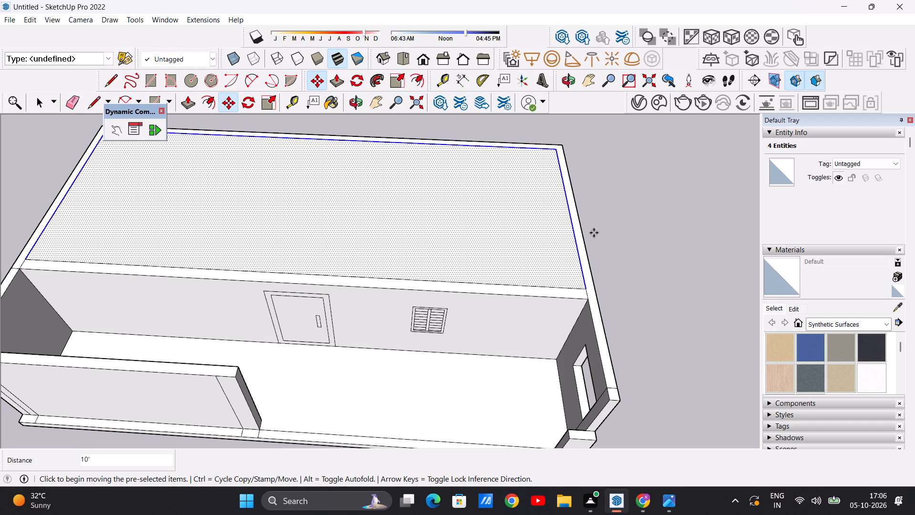
left_click(640, 235)
key("space")
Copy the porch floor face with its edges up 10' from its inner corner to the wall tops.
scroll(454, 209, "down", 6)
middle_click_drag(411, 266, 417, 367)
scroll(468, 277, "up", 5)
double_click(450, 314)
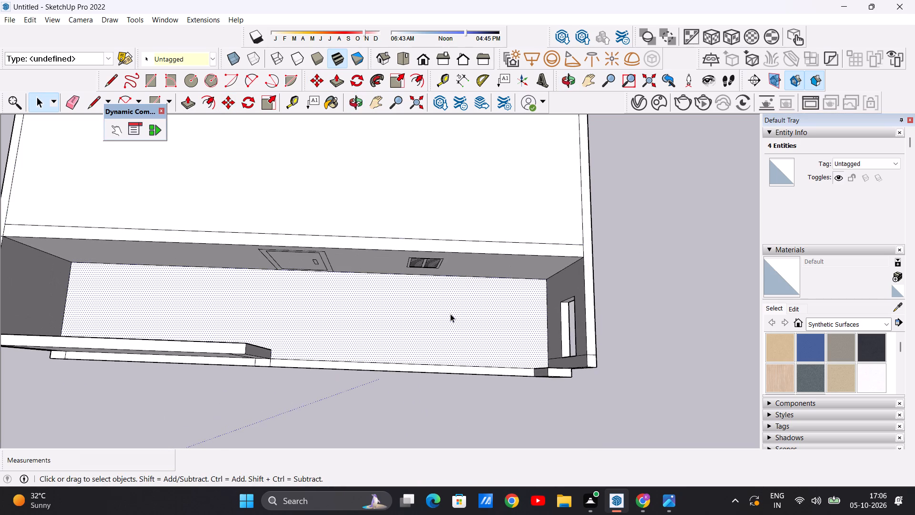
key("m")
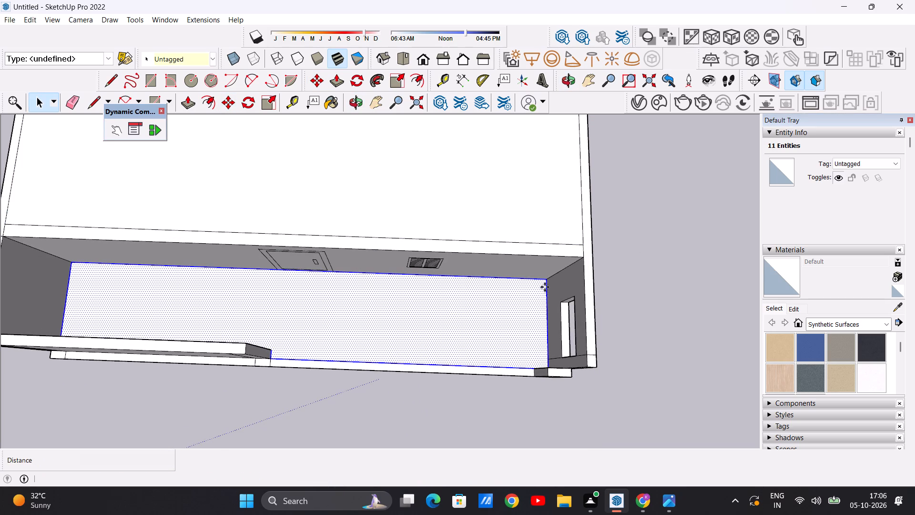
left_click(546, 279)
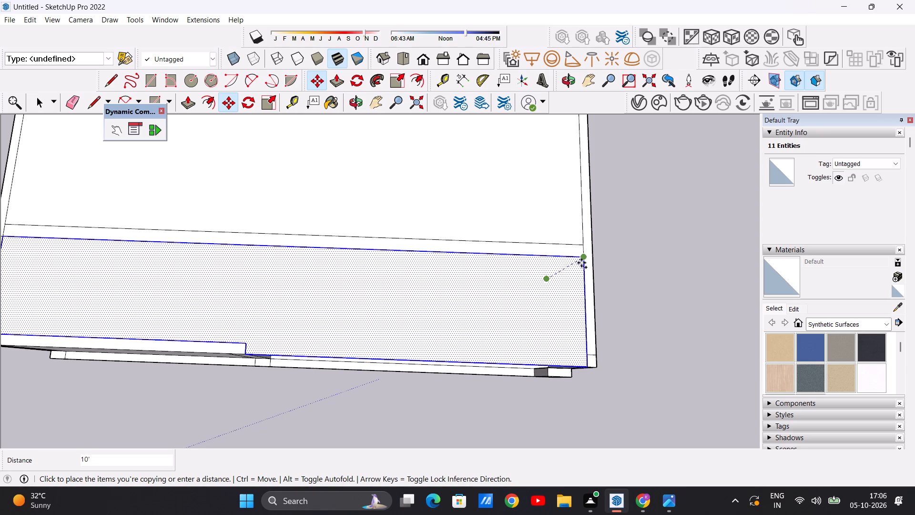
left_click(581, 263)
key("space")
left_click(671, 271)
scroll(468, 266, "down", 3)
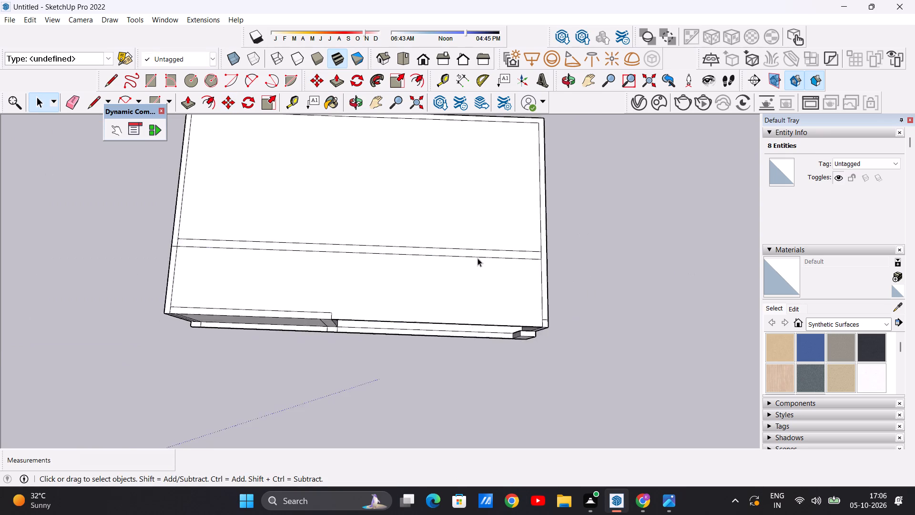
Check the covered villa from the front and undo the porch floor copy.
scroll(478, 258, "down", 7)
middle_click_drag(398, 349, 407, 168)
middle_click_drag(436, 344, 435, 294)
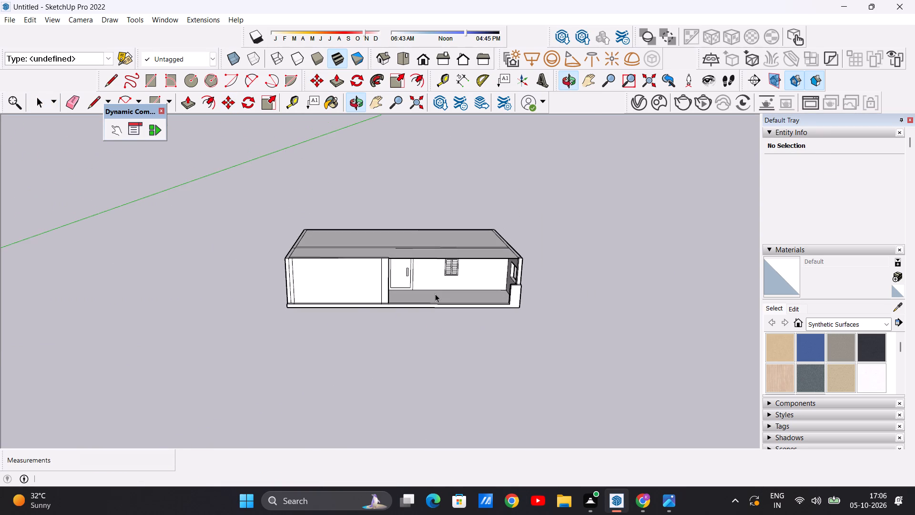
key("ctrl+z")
Copy the porch floor face with its edges up 10' from its inner corner to the wall tops as a roof surface.
scroll(427, 299, "down", 3)
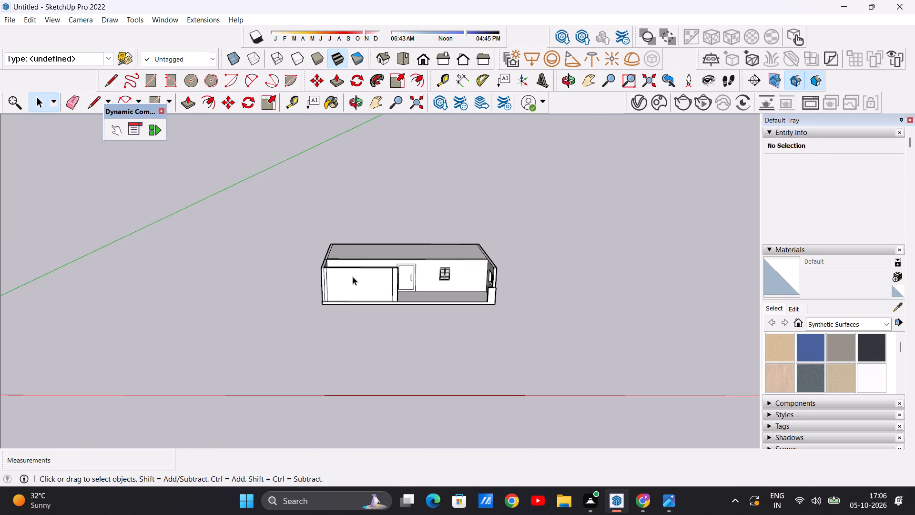
scroll(353, 277, "up", 6)
middle_click_drag(353, 277, 348, 402)
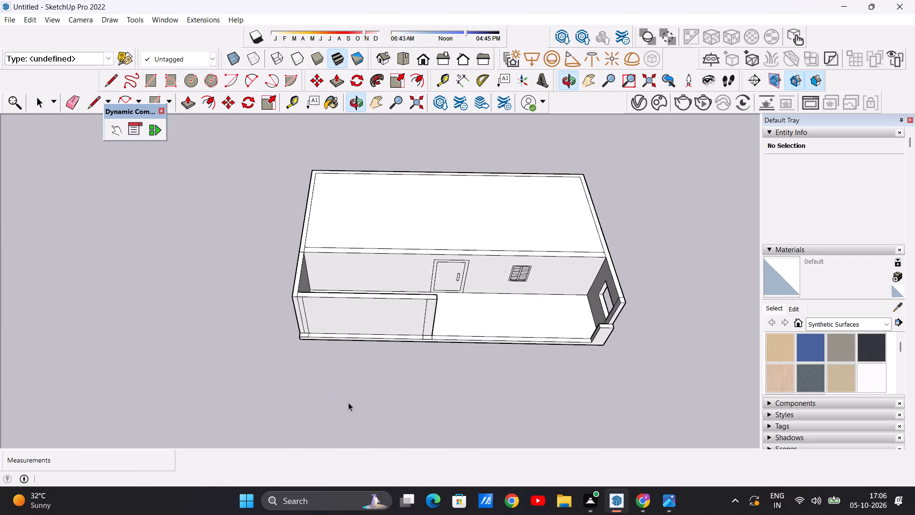
scroll(374, 336, "down", 3)
scroll(451, 325, "up", 6)
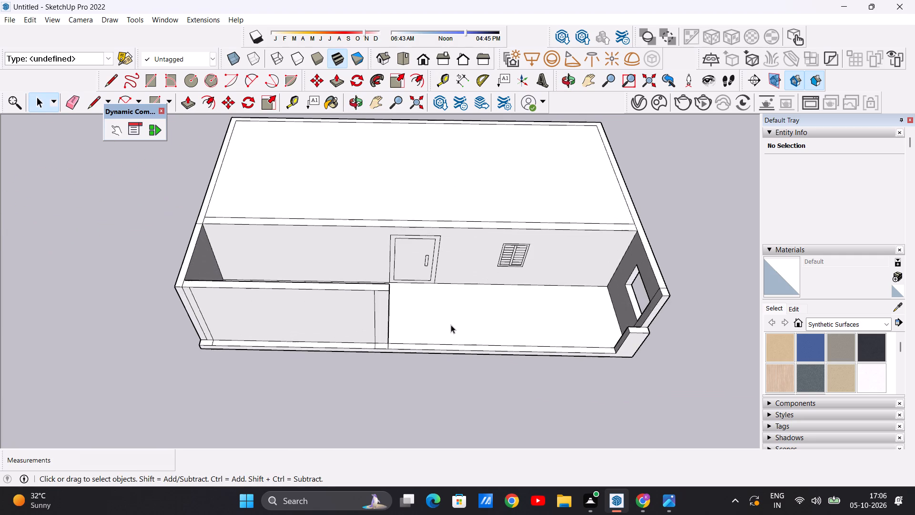
middle_click_drag(451, 325, 451, 405)
double_click(520, 319)
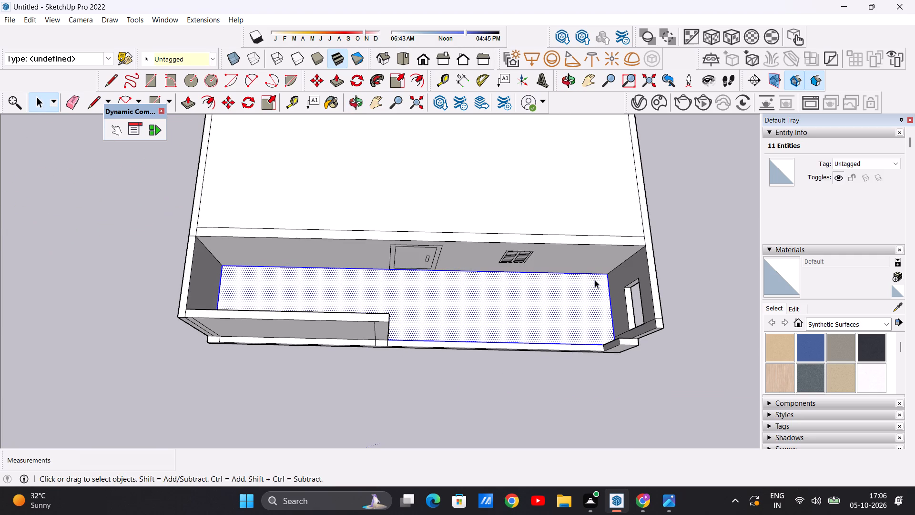
key("m")
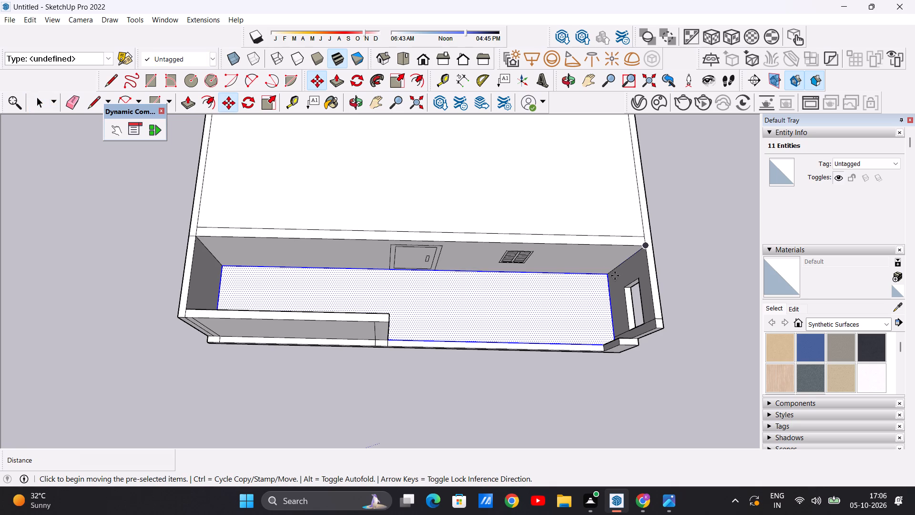
scroll(610, 279, "up", 11)
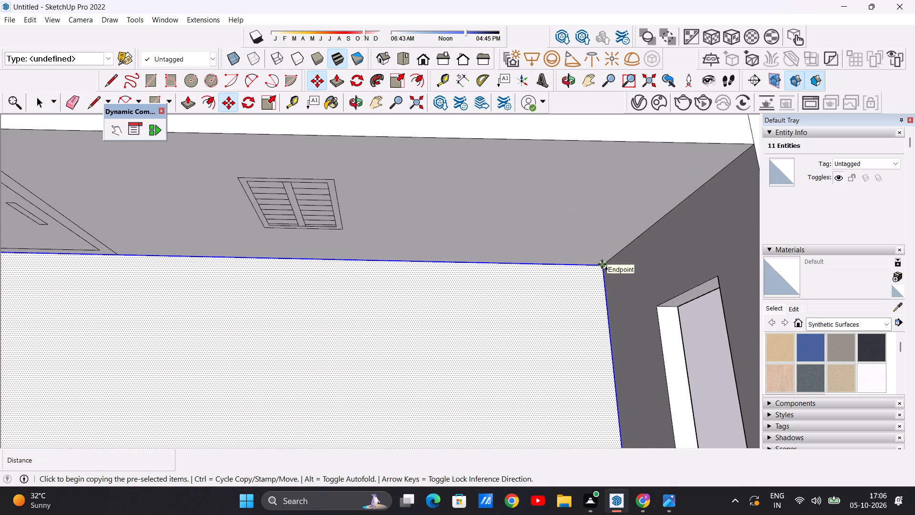
left_click(602, 264)
scroll(626, 239, "down", 11)
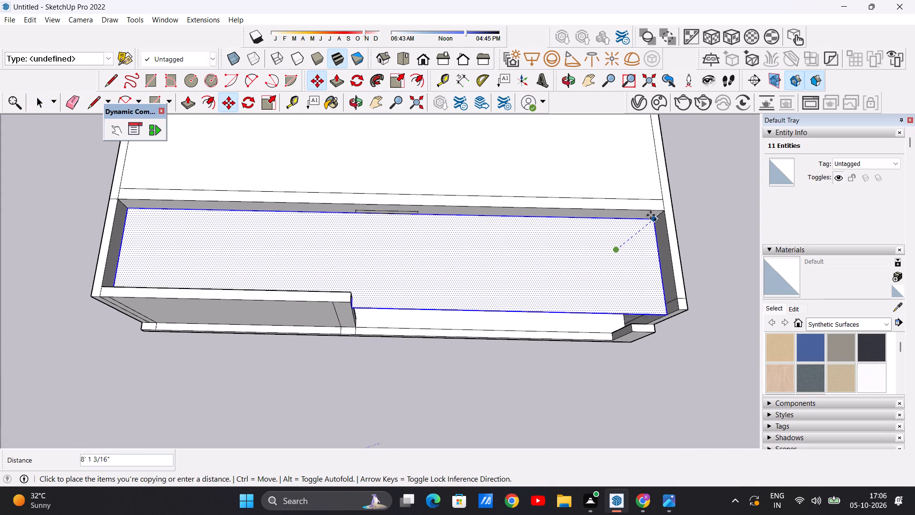
left_click(663, 216)
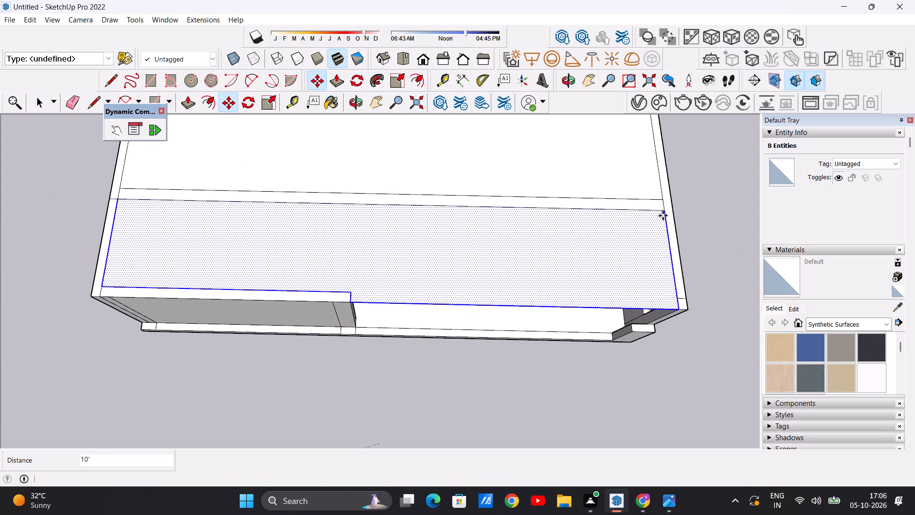
key("space")
scroll(424, 273, "down", 6)
left_click(431, 357)
Examine the covered villa from above and from the front, checking the porch roof against the front walls.
scroll(474, 340, "down", 4)
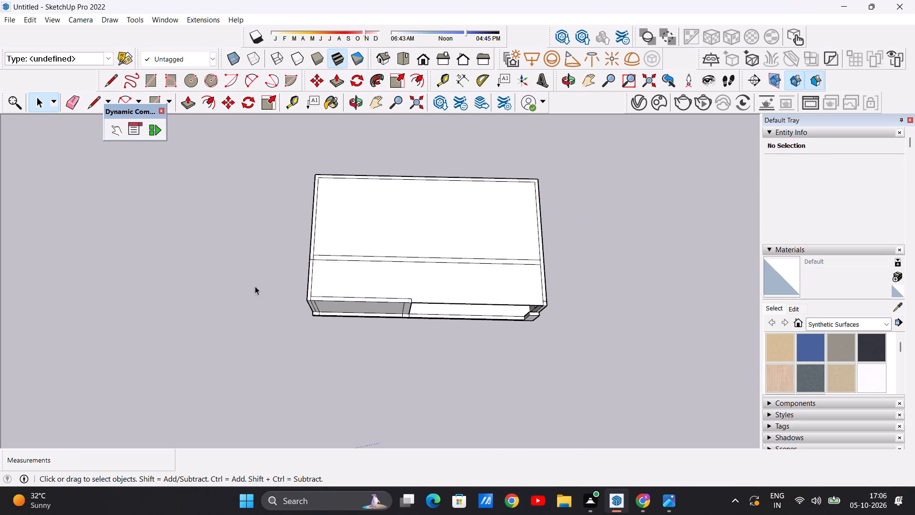
scroll(453, 201, "up", 5)
scroll(477, 280, "up", 5)
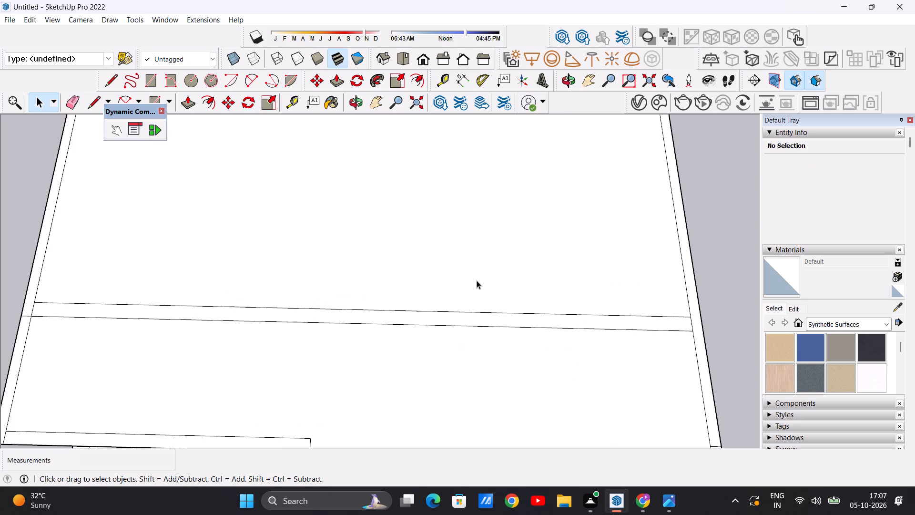
scroll(486, 269, "down", 14)
middle_click_drag(531, 289, 496, 185)
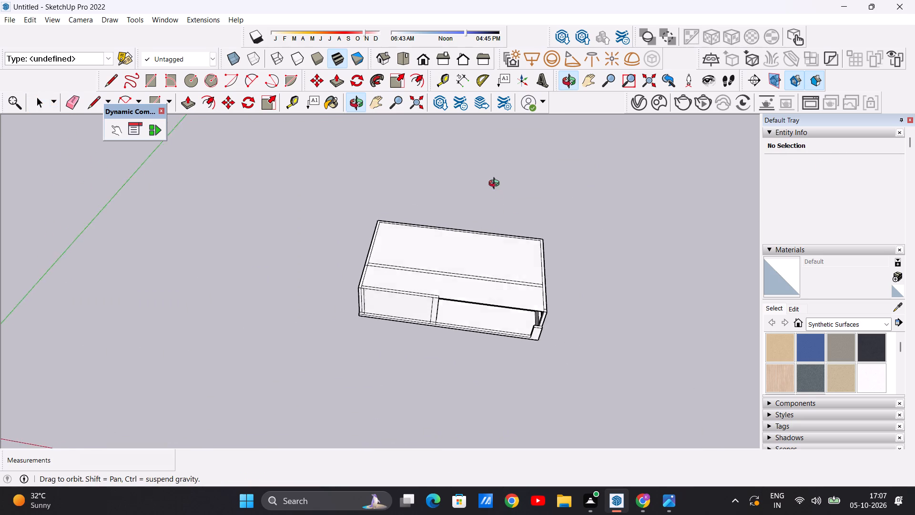
middle_click_drag(496, 185, 492, 180)
middle_click_drag(507, 338, 488, 208)
scroll(523, 264, "up", 4)
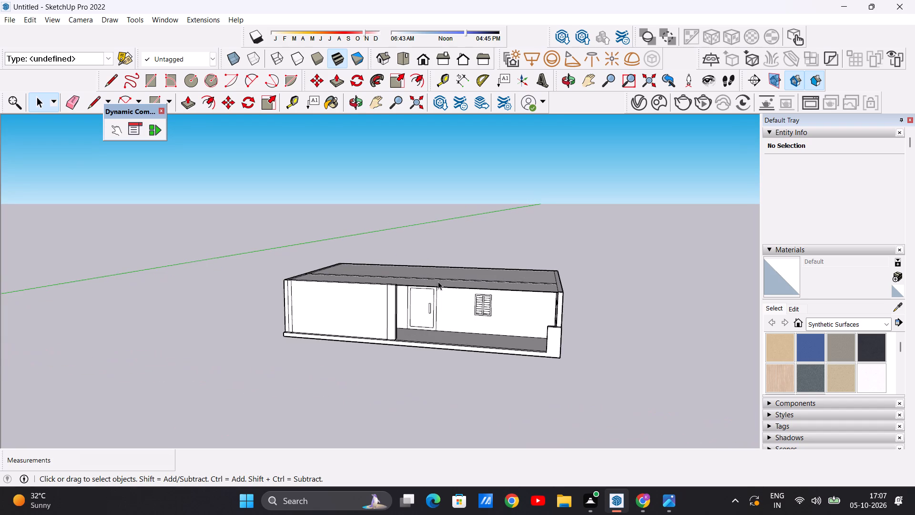
Push/Pull the top face of the front wall section beside the porch opening upward, raising it to first-floor height.
middle_click_drag(413, 288, 461, 449)
scroll(461, 449, "up", 1)
scroll(395, 307, "up", 7)
scroll(399, 303, "down", 2)
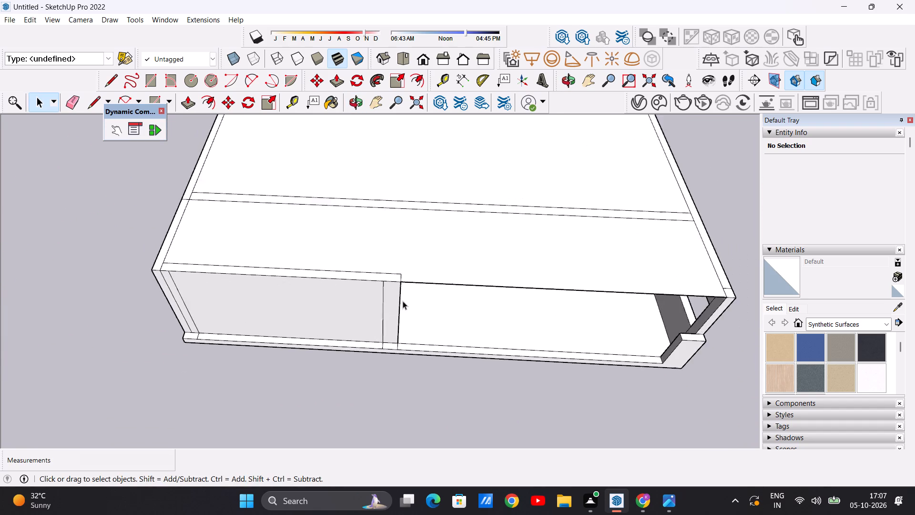
scroll(403, 301, "down", 6)
scroll(374, 285, "up", 7)
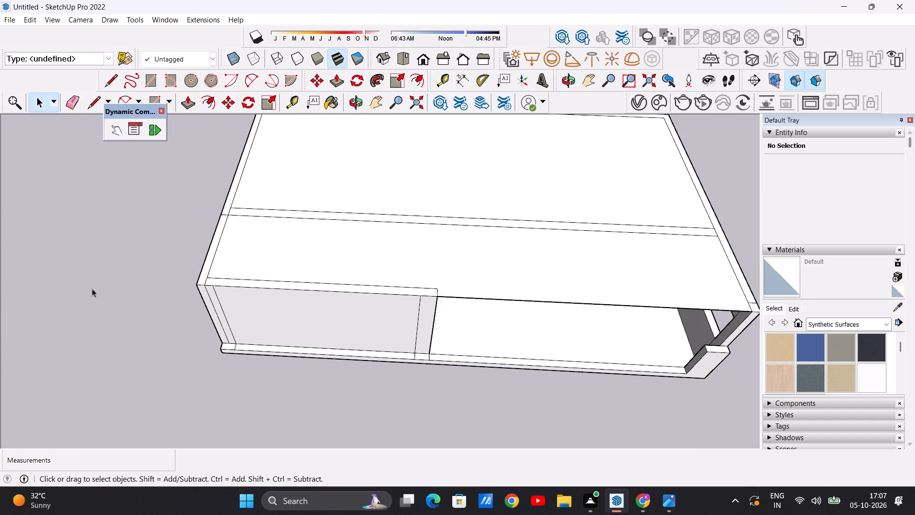
scroll(251, 280, "up", 4)
key("p")
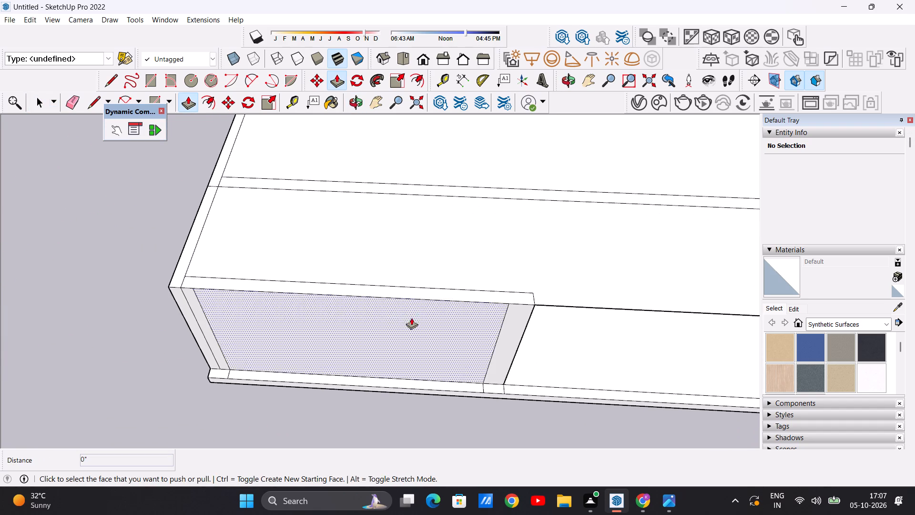
scroll(508, 299, "up", 7)
left_click(523, 290)
scroll(530, 165, "down", 11)
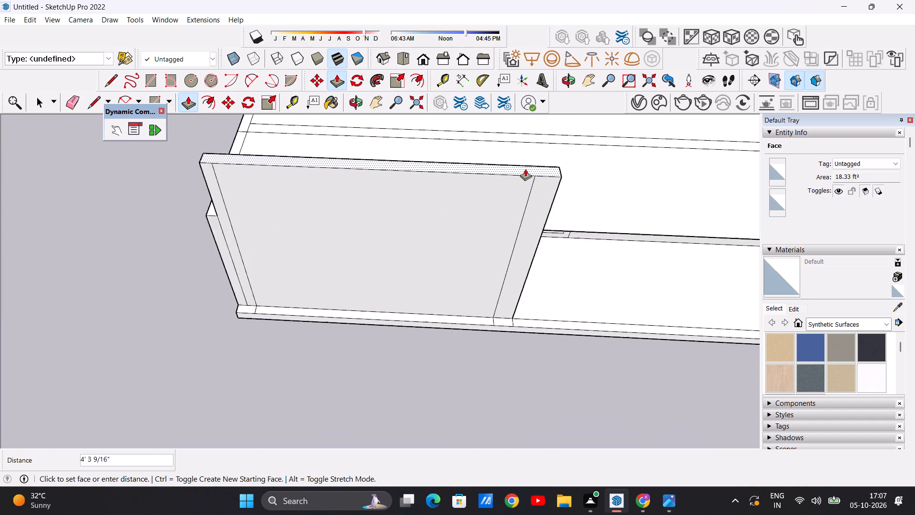
scroll(525, 169, "down", 3)
left_click(532, 137)
key("space")
scroll(419, 305, "down", 2)
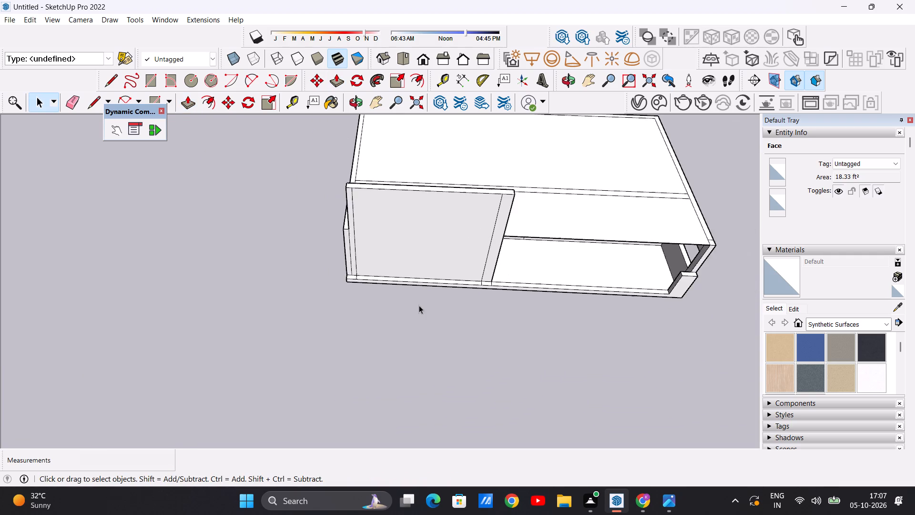
scroll(419, 305, "down", 7)
middle_click_drag(419, 252, 419, 152)
scroll(634, 223, "up", 7)
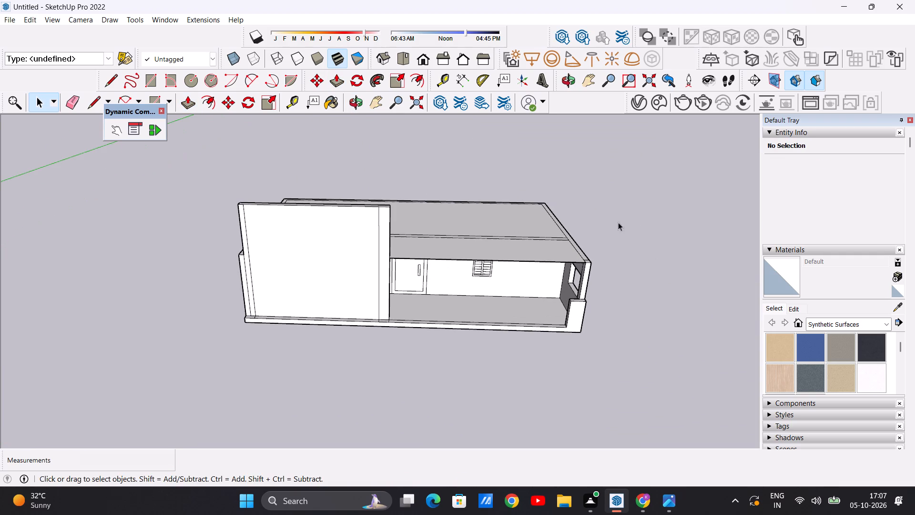
Push/Pull the continuous top face of the rear and side walls up 10' for the first floor.
middle_click_drag(570, 253, 451, 288)
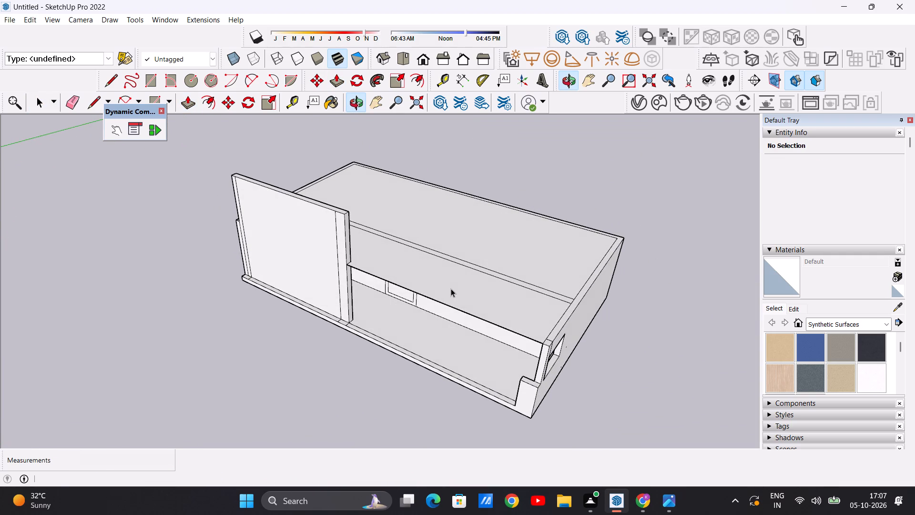
scroll(451, 288, "down", 3)
scroll(531, 308, "up", 5)
scroll(501, 337, "up", 6)
middle_click_drag(513, 329, 511, 363)
scroll(511, 363, "down", 3)
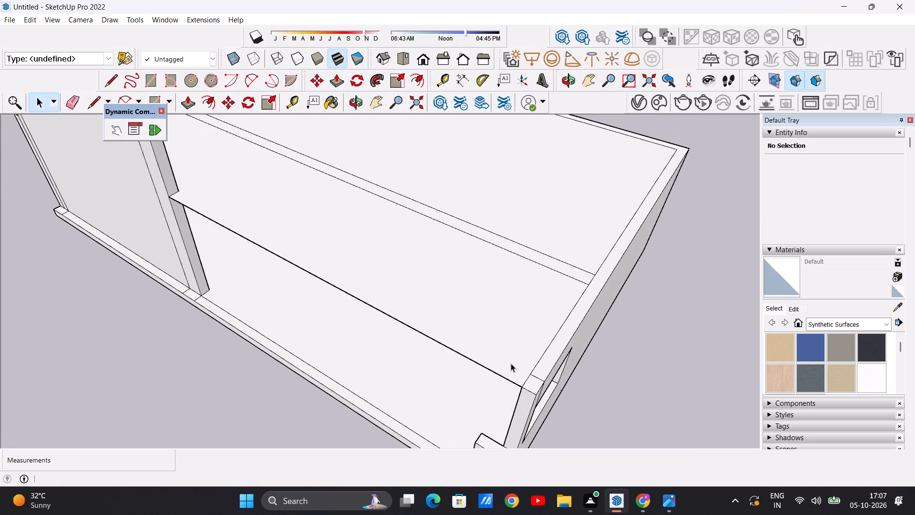
scroll(511, 363, "down", 1)
scroll(561, 351, "up", 6)
scroll(525, 350, "down", 20)
scroll(525, 350, "down", 1)
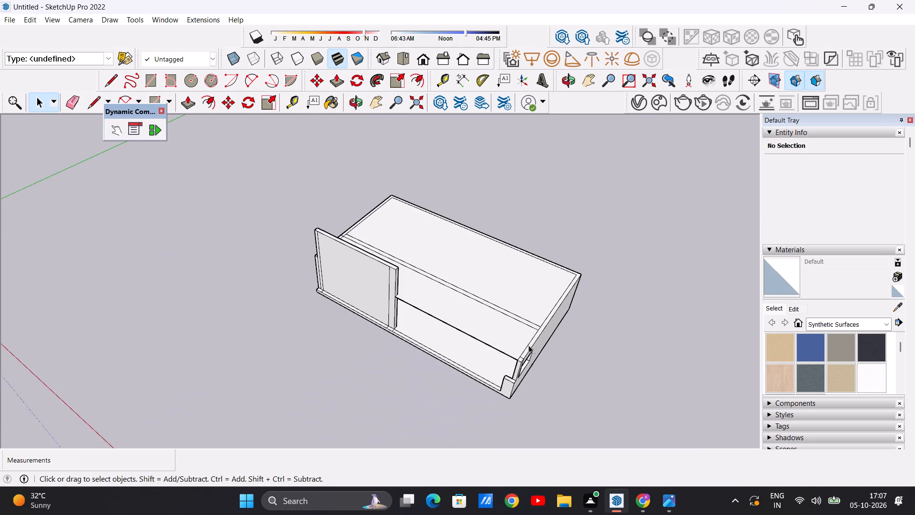
scroll(532, 327, "up", 4)
key("p")
scroll(536, 339, "up", 9)
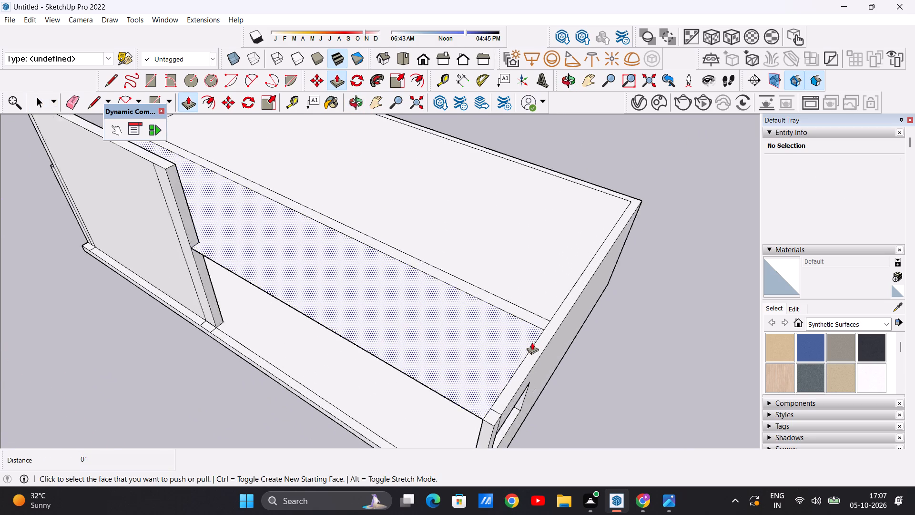
scroll(532, 342, "up", 5)
left_click(531, 369)
scroll(531, 175, "down", 2)
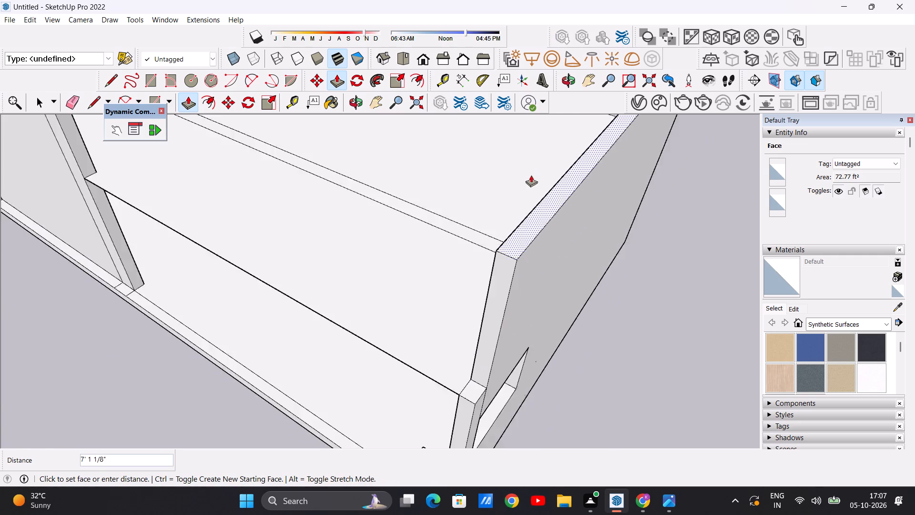
scroll(531, 175, "down", 11)
type("10'")
key("Return")
key("space")
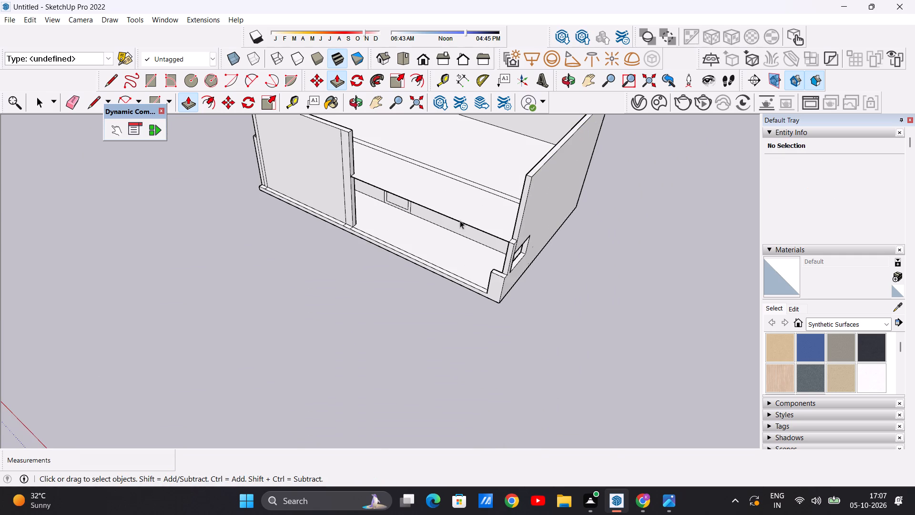
Push/Pull the top of the wall dividing the rear room from the porch up 10', level with the raised outer walls.
scroll(458, 247, "down", 6)
scroll(490, 260, "up", 1)
middle_click_drag(495, 253, 631, 103)
scroll(427, 194, "up", 6)
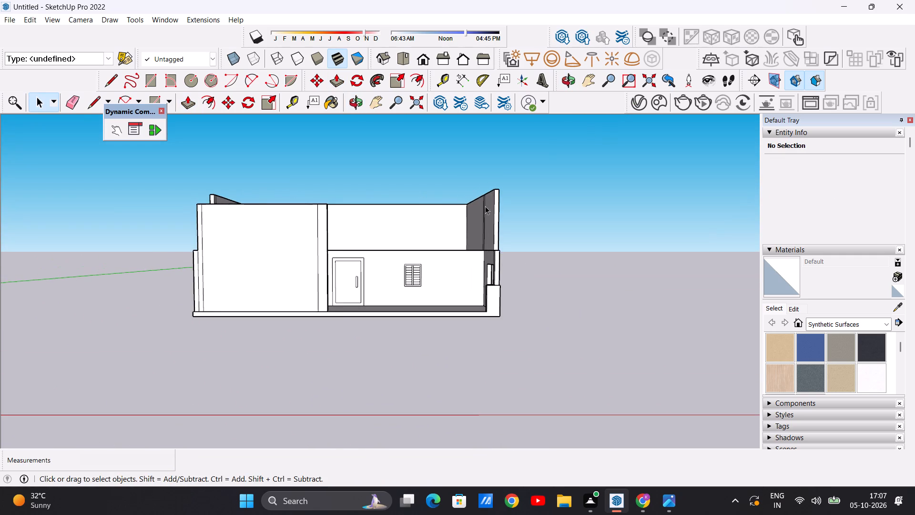
scroll(485, 206, "down", 4)
middle_click_drag(460, 210, 460, 388)
scroll(361, 240, "up", 3)
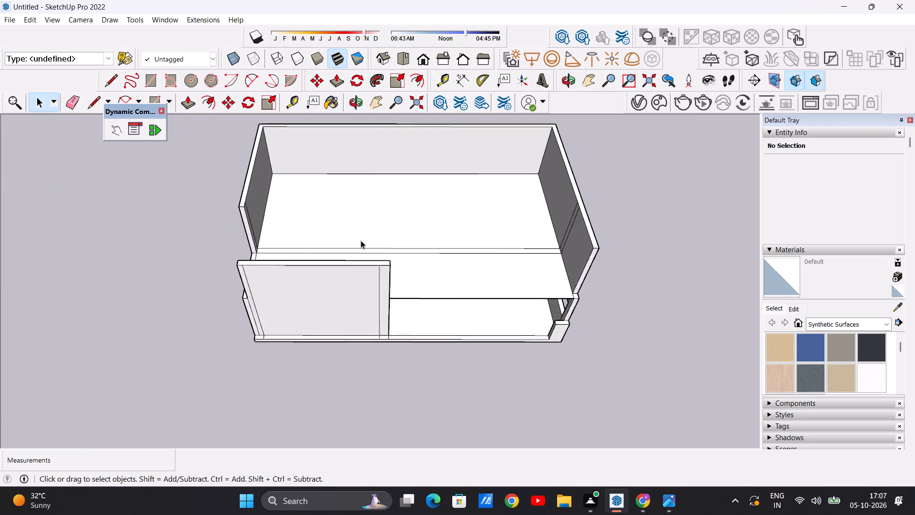
scroll(361, 240, "up", 3)
middle_click_drag(372, 256, 382, 345)
scroll(525, 276, "up", 4)
key("p")
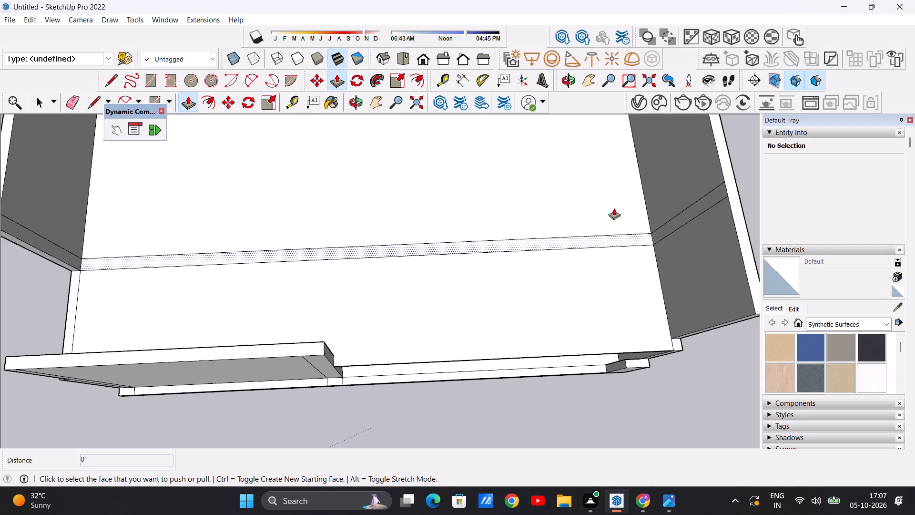
scroll(587, 268, "down", 8)
scroll(615, 252, "up", 5)
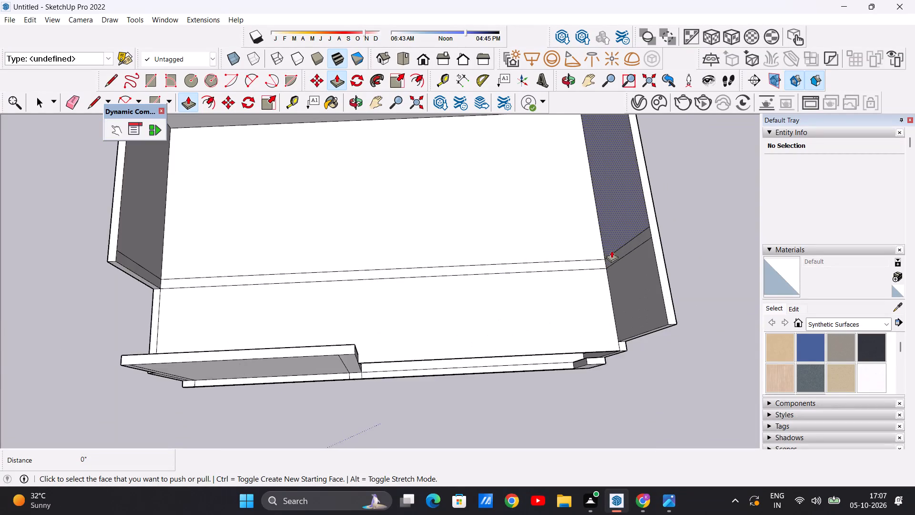
scroll(611, 250, "up", 6)
left_click(590, 268)
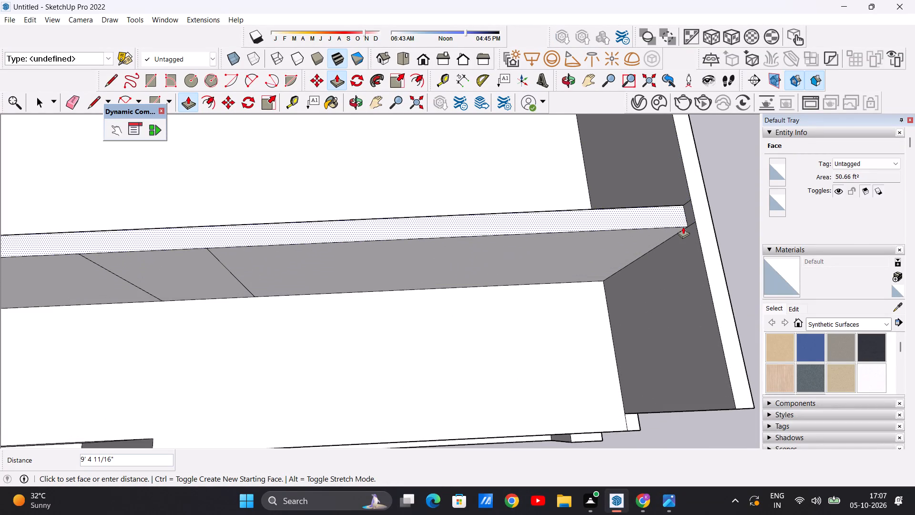
left_click(697, 221)
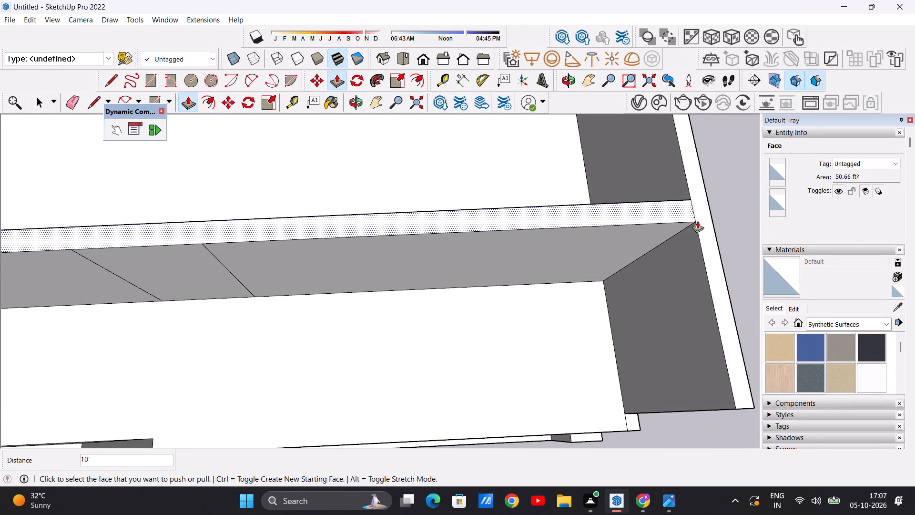
key("space")
scroll(398, 289, "down", 3)
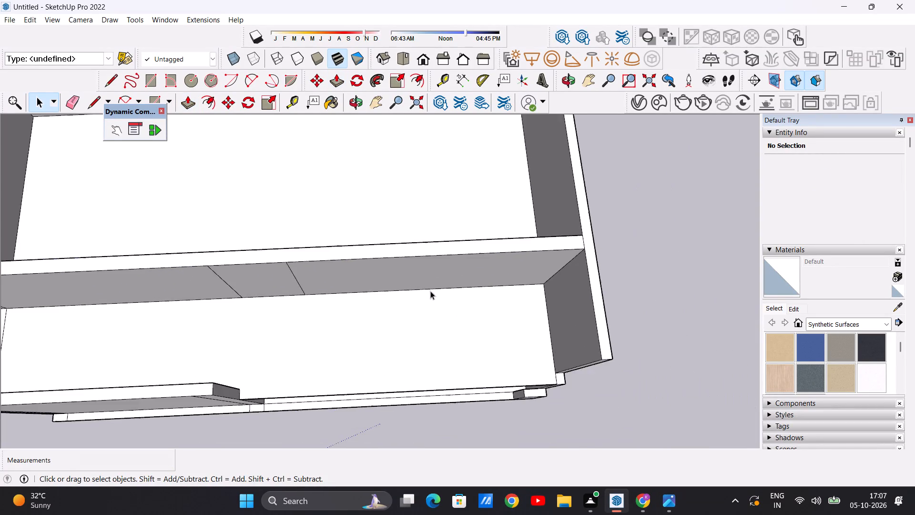
Examine the raised first-floor walls and the open slab above the porch from the front and from above.
scroll(430, 291, "down", 9)
middle_click_drag(374, 316, 365, 156)
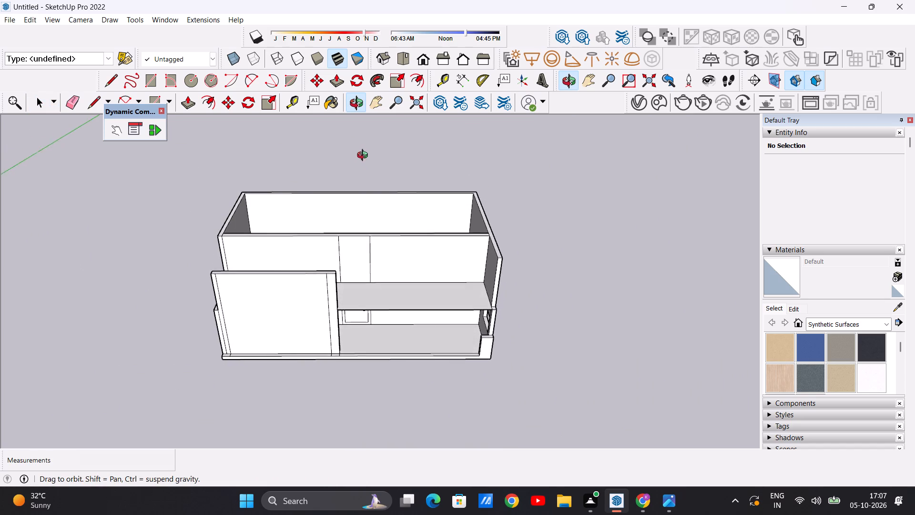
middle_click_drag(365, 156, 367, 149)
scroll(370, 228, "up", 7)
middle_click_drag(388, 305, 383, 247)
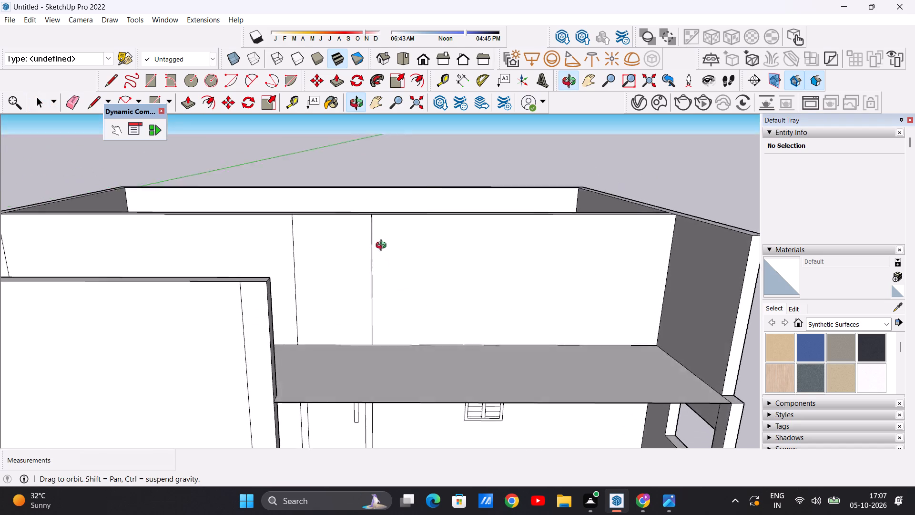
middle_click_drag(383, 247, 390, 290)
scroll(336, 290, "down", 10)
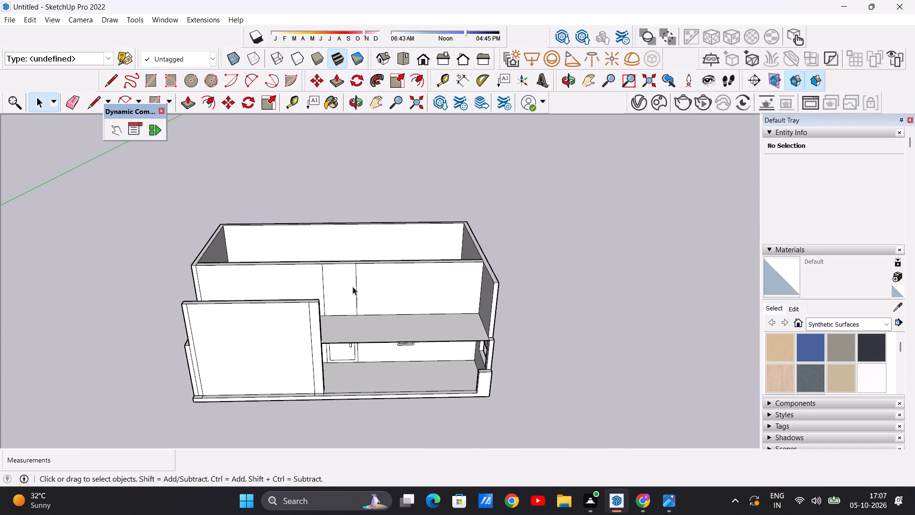
scroll(362, 308, "up", 3)
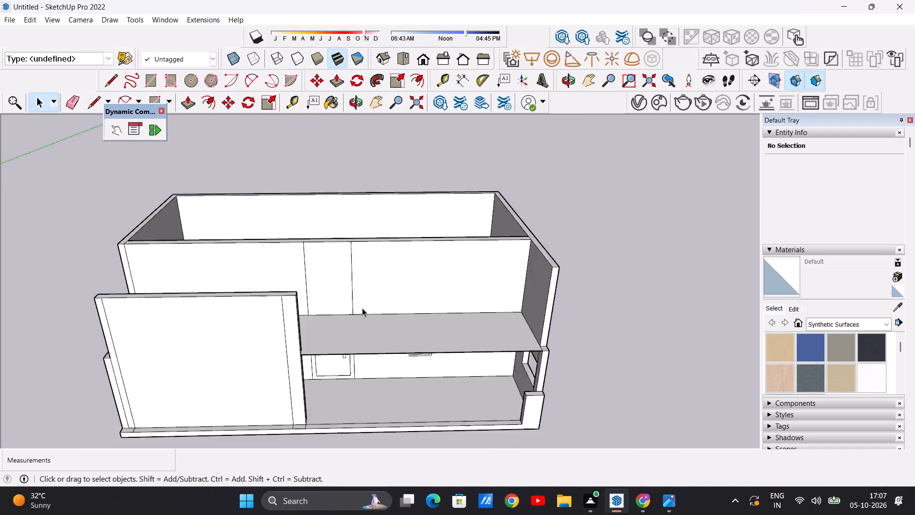
Erase the two leftover vertical lines on the porch-side face of the raised dividing wall above the first-floor slab.
scroll(362, 308, "up", 5)
key("e")
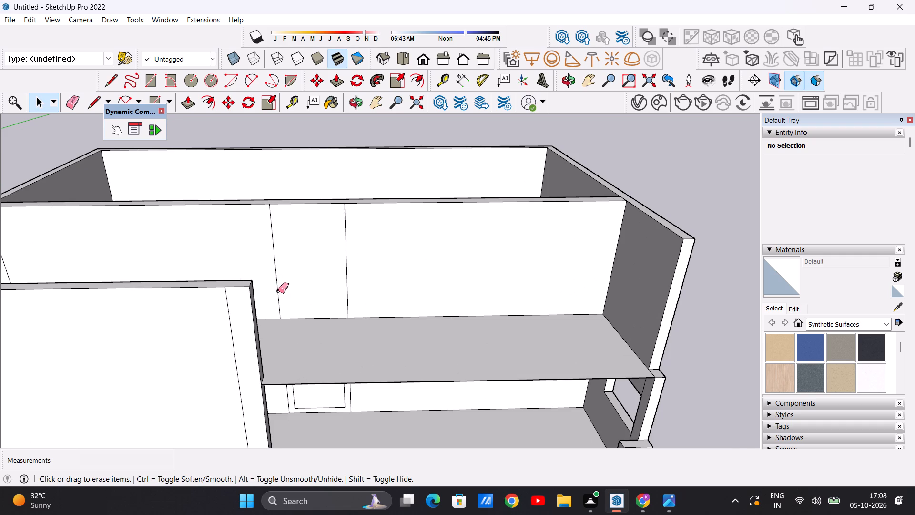
scroll(264, 278, "up", 4)
left_click_drag(270, 254, 289, 249)
left_click_drag(367, 247, 404, 252)
scroll(371, 305, "down", 3)
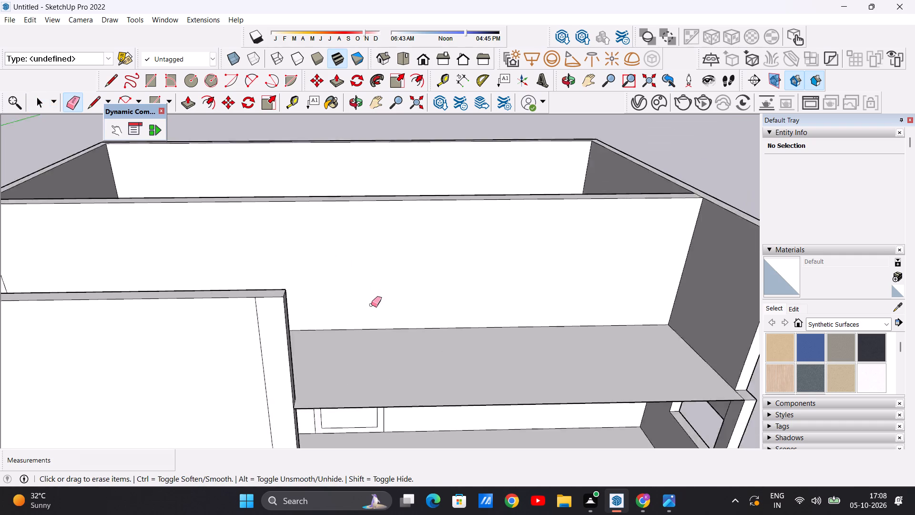
scroll(371, 305, "down", 5)
middle_click_drag(364, 270, 371, 395)
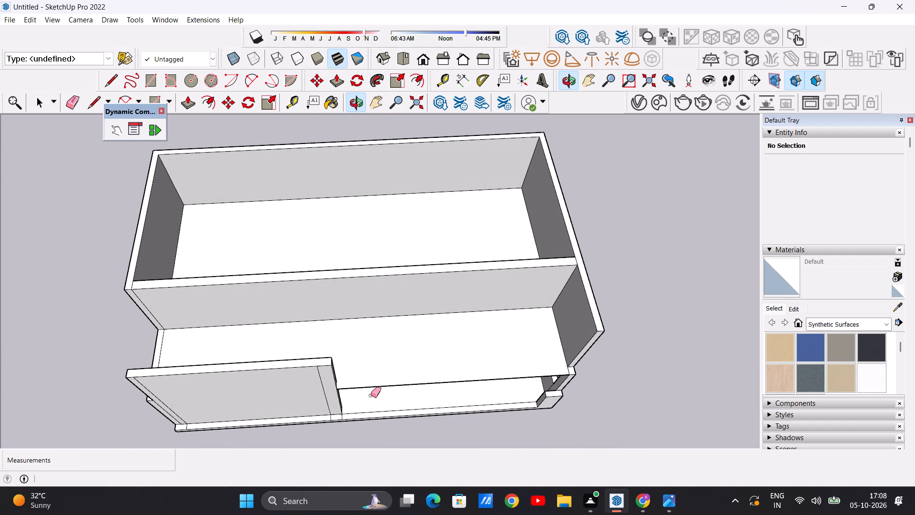
Erase the two leftover vertical lines on the rear-room face of the raised dividing wall.
key("space")
middle_click_drag(343, 279, 320, 455)
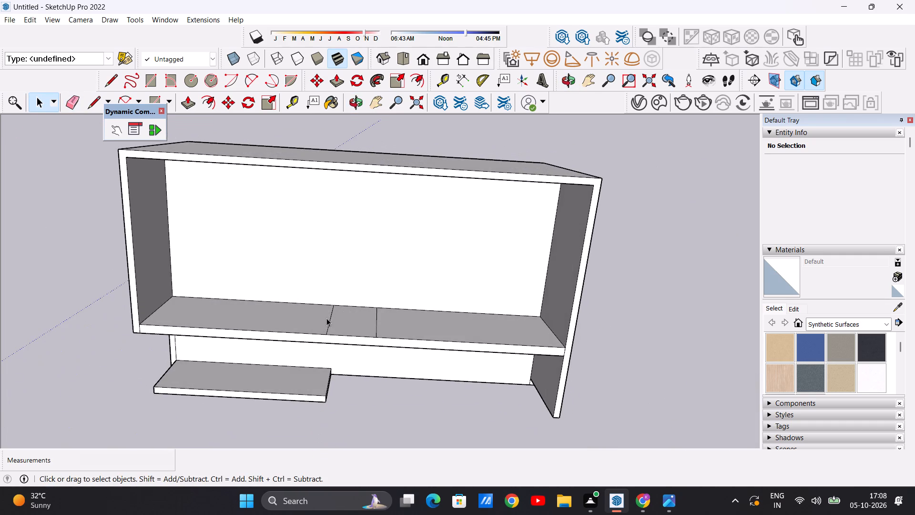
scroll(340, 305, "up", 6)
key("e")
left_click_drag(302, 330, 318, 331)
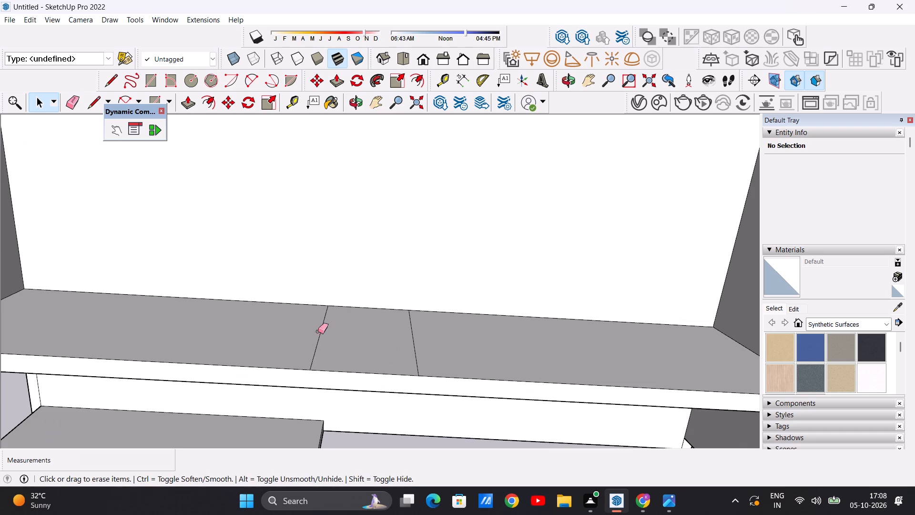
left_click_drag(318, 331, 322, 331)
left_click_drag(407, 335, 401, 337)
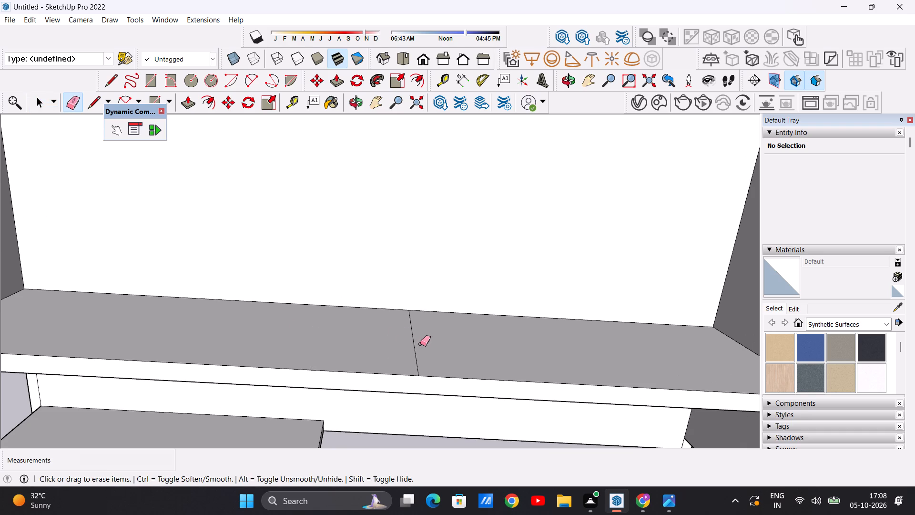
left_click_drag(420, 344, 406, 345)
key("space")
scroll(389, 318, "down", 17)
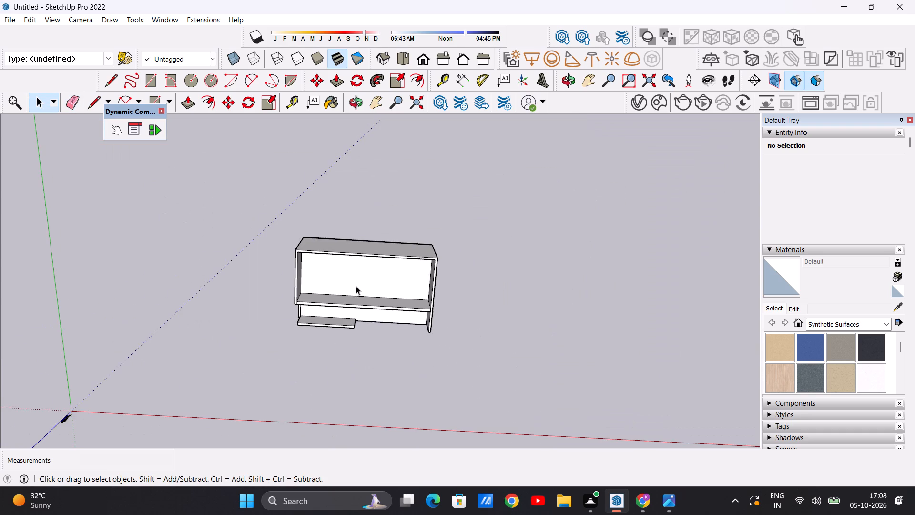
Examine the villa from the front, rear and side to check which first-floor wall sections are still low.
scroll(356, 286, "down", 2)
middle_click_drag(343, 383, 358, 188)
middle_click_drag(345, 358, 348, 242)
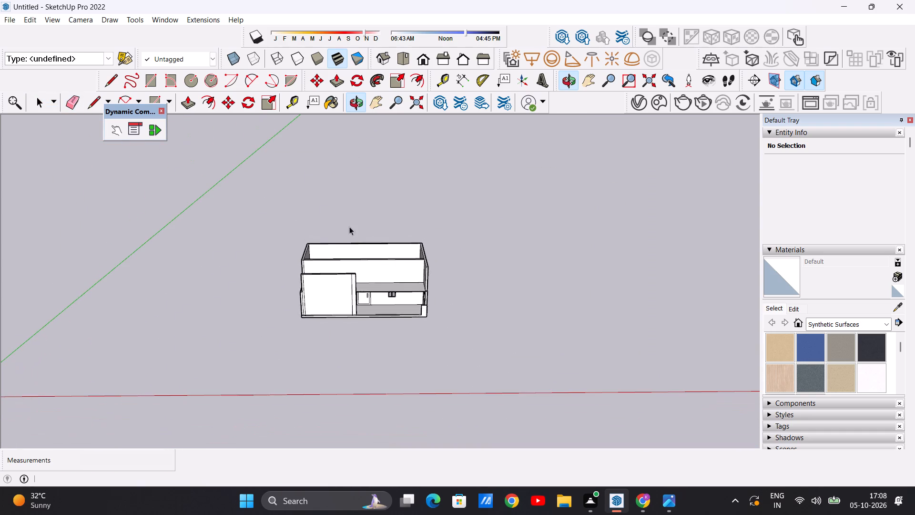
middle_click_drag(447, 287, 8, 310)
middle_click_drag(417, 330, 167, 309)
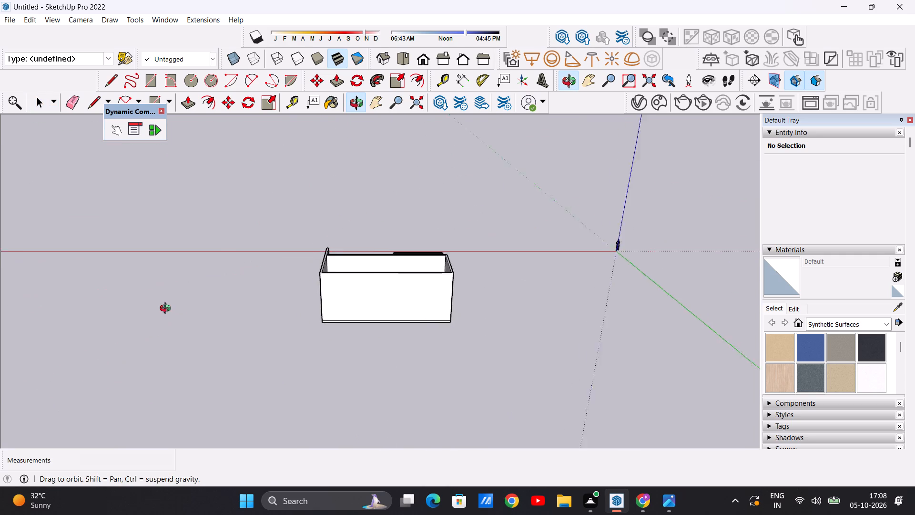
middle_click_drag(167, 309, 553, 306)
middle_click_drag(109, 306, 439, 299)
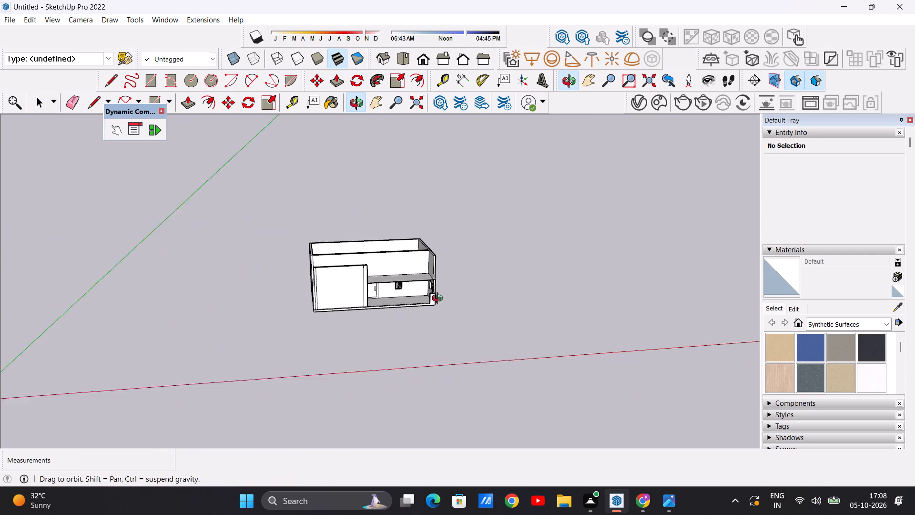
middle_click_drag(439, 299, 410, 271)
scroll(354, 285, "up", 8)
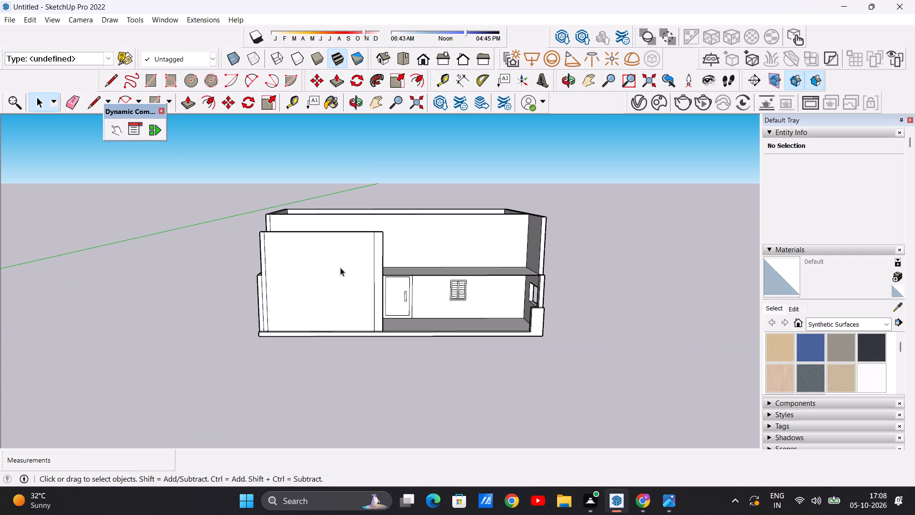
scroll(340, 268, "down", 6)
scroll(256, 244, "up", 7)
scroll(256, 244, "down", 7)
scroll(256, 244, "up", 1)
middle_click_drag(257, 247, 460, 236)
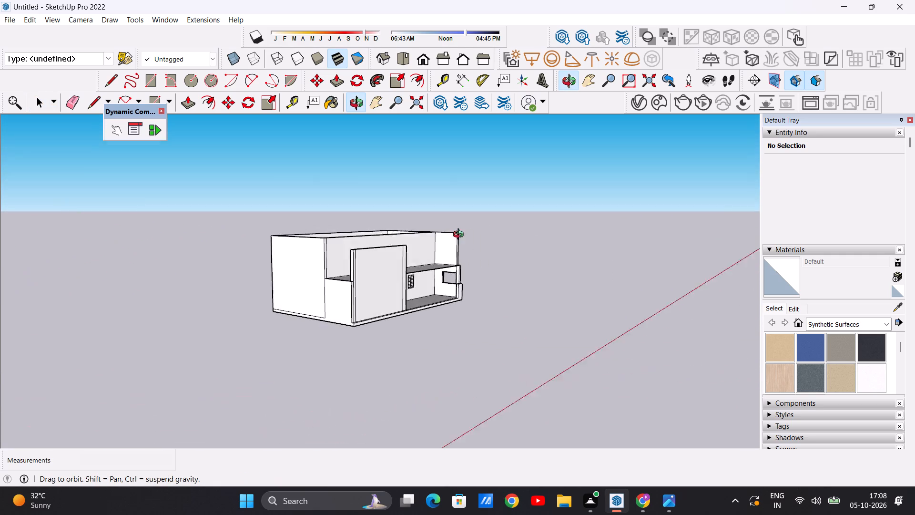
middle_click_drag(460, 236, 476, 343)
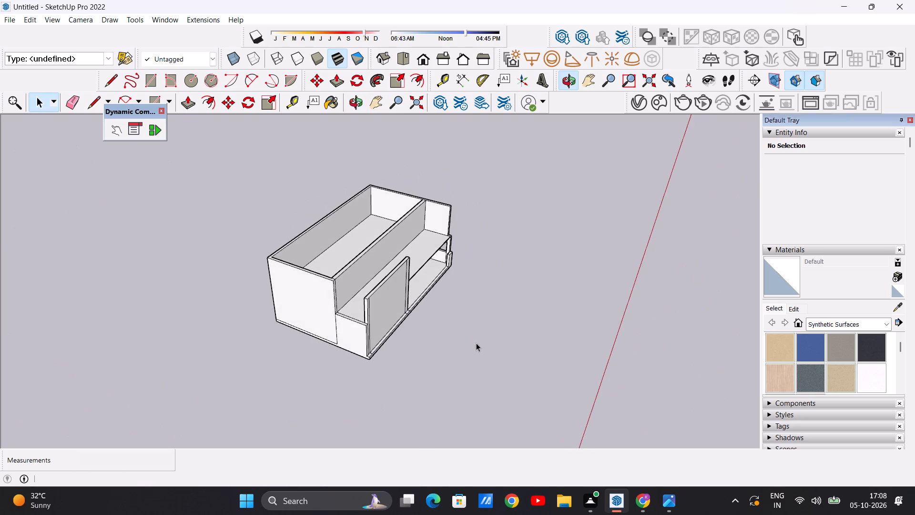
scroll(330, 320, "up", 8)
scroll(331, 319, "down", 5)
middle_click_drag(345, 304, 377, 358)
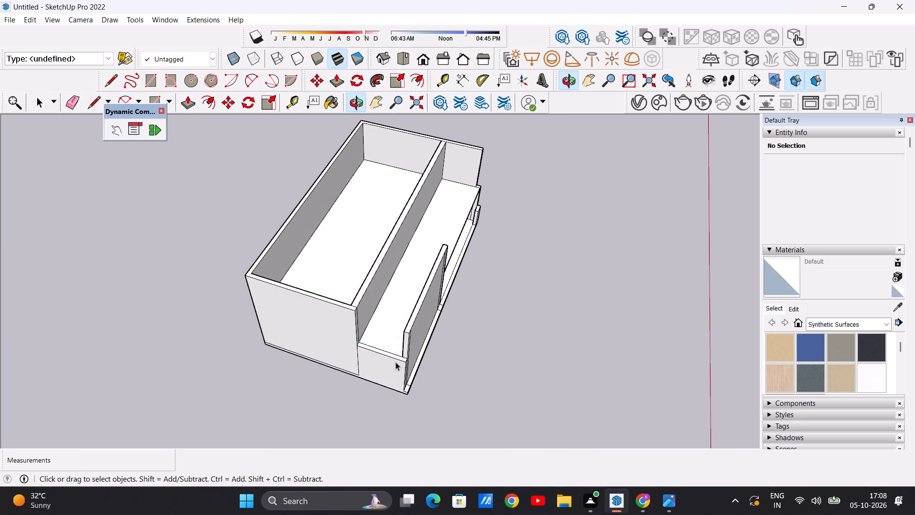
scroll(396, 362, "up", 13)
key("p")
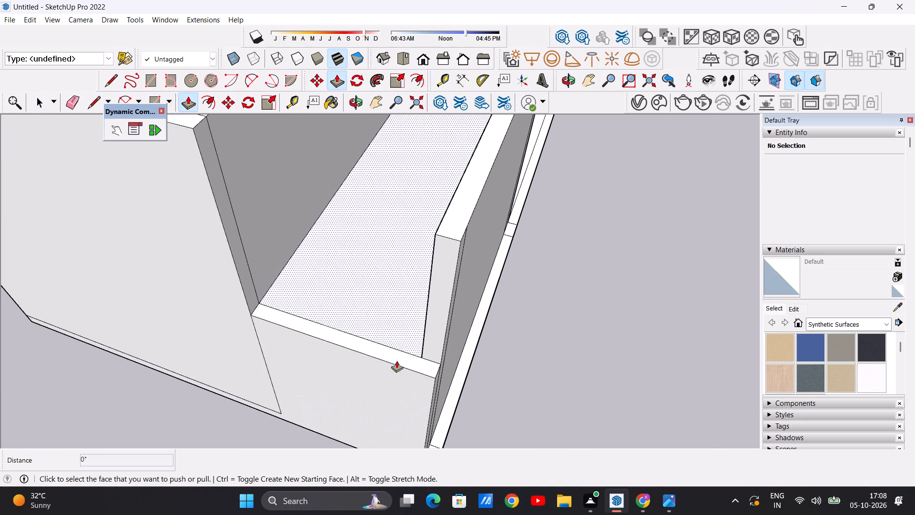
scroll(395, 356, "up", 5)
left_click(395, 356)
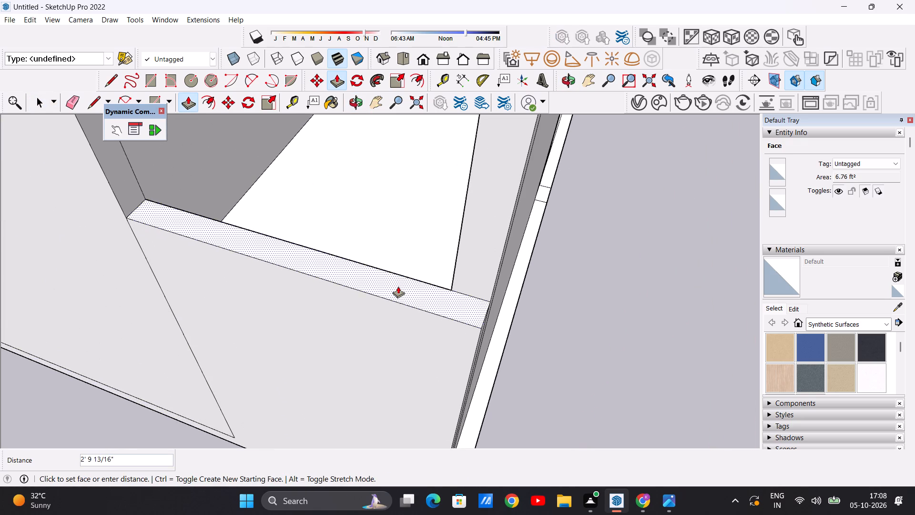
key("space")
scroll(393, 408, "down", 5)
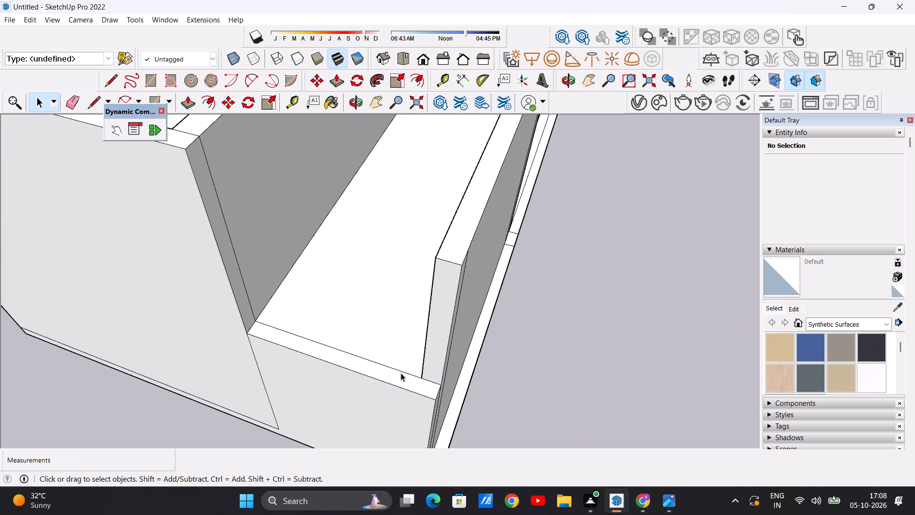
Draw a 9" line across the top of the low side wall, from the inner corner where it meets the front wall.
middle_click_drag(399, 373, 435, 415)
scroll(391, 384, "down", 9)
scroll(412, 388, "up", 8)
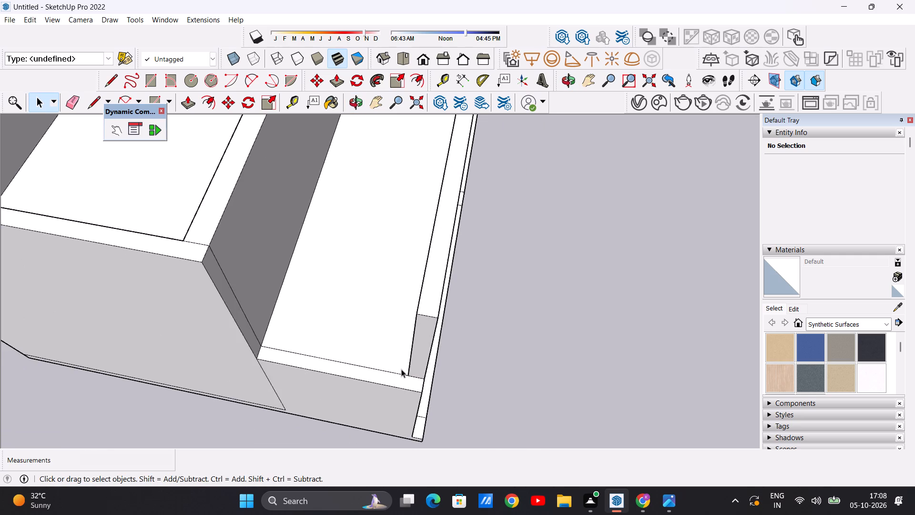
scroll(401, 369, "up", 7)
scroll(407, 369, "down", 1)
scroll(407, 369, "up", 6)
key("l")
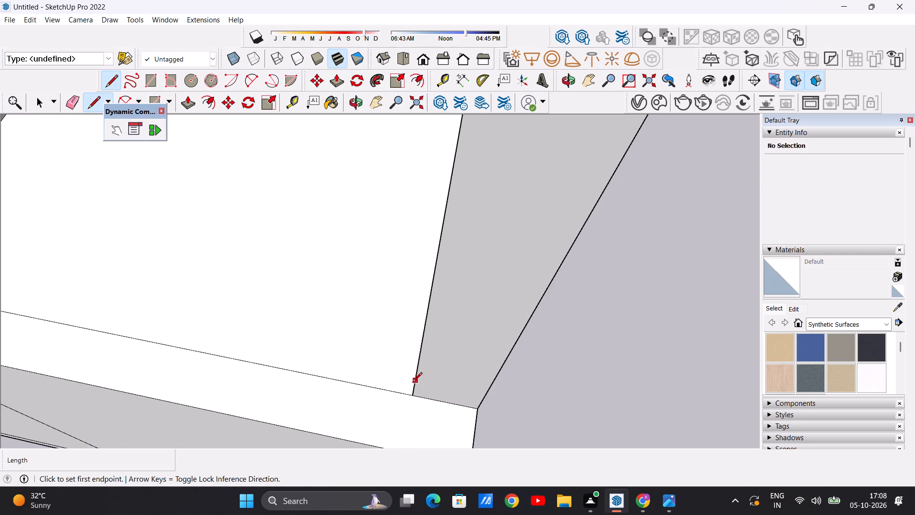
scroll(412, 383, "up", 6)
left_click(410, 408)
scroll(408, 371, "down", 8)
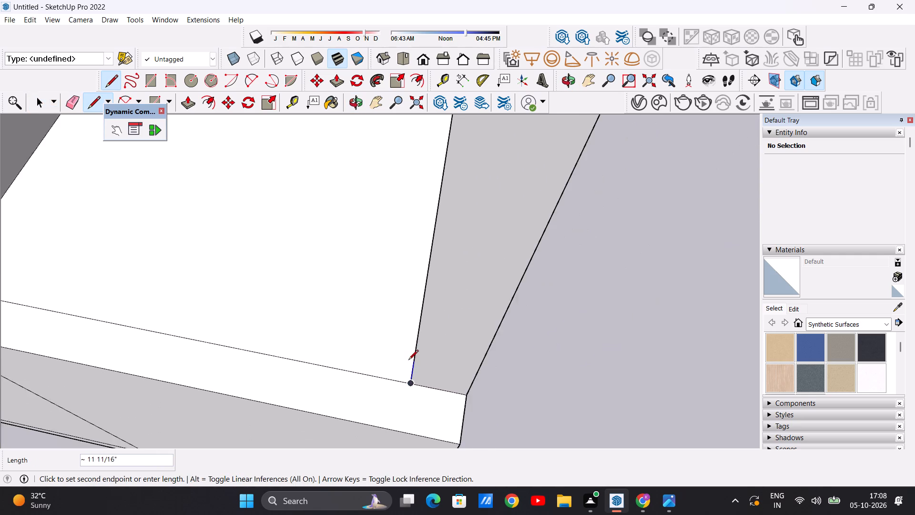
scroll(408, 360, "down", 1)
left_click(400, 429)
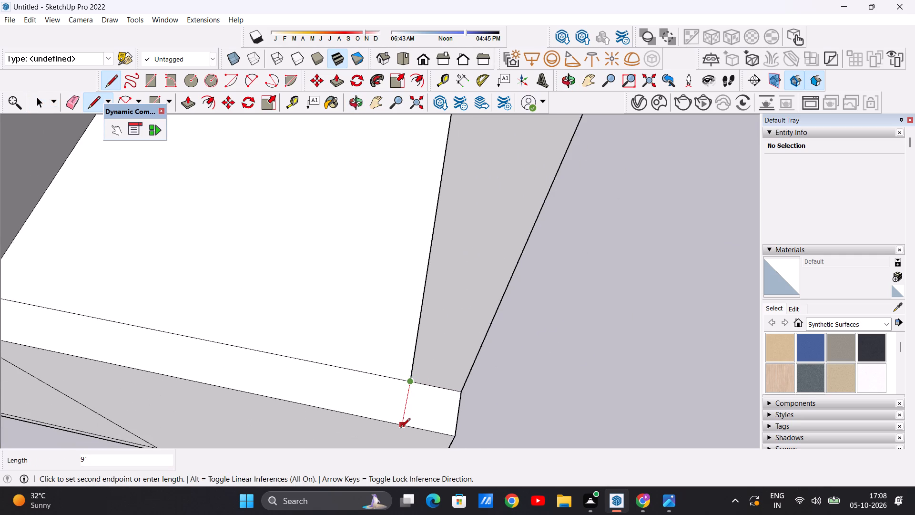
key("space")
Push/Pull the top of the low side wall section up 10', level with the adjoining first-floor walls.
scroll(391, 436, "down", 11)
scroll(389, 414, "up", 5)
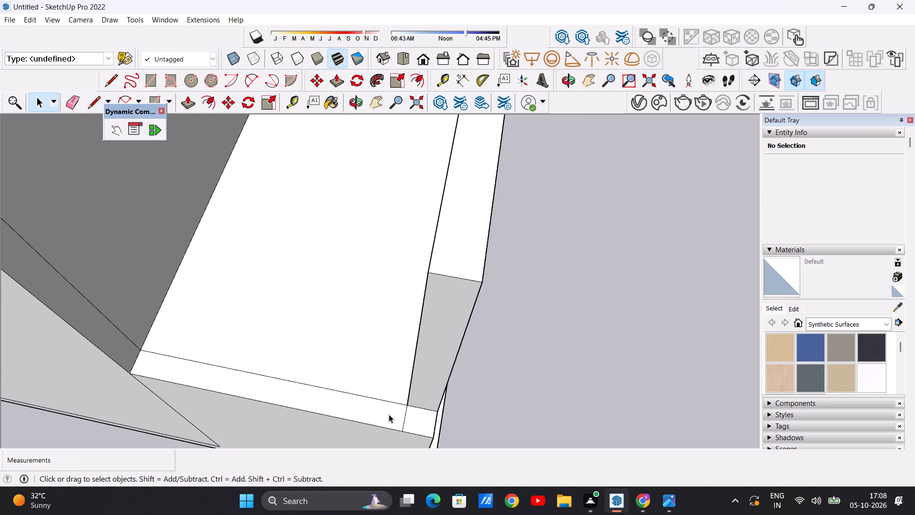
key("p")
scroll(373, 400, "up", 1)
left_click(376, 406)
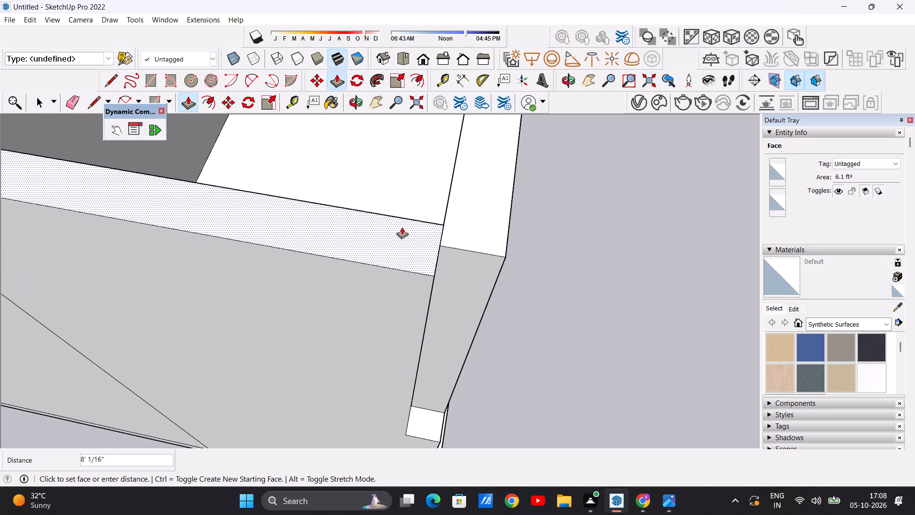
scroll(402, 227, "down", 12)
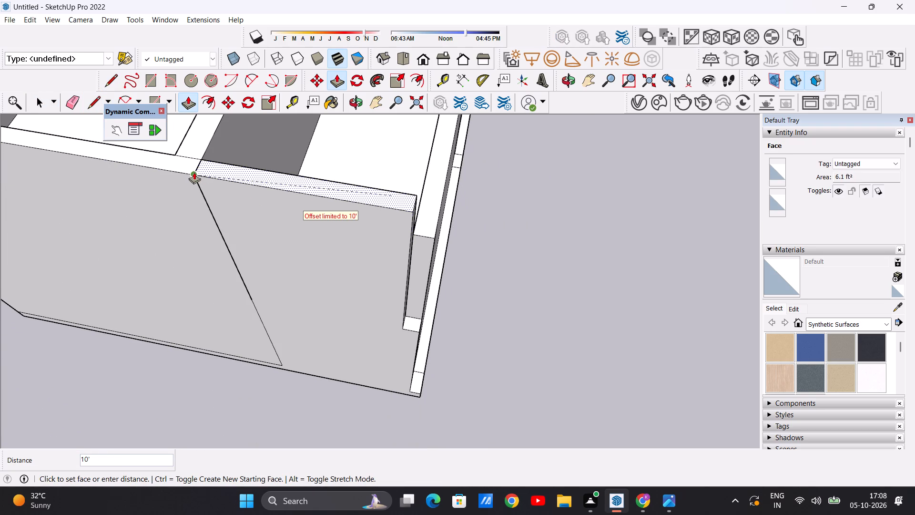
left_click(194, 172)
key("space")
scroll(240, 272, "down", 14)
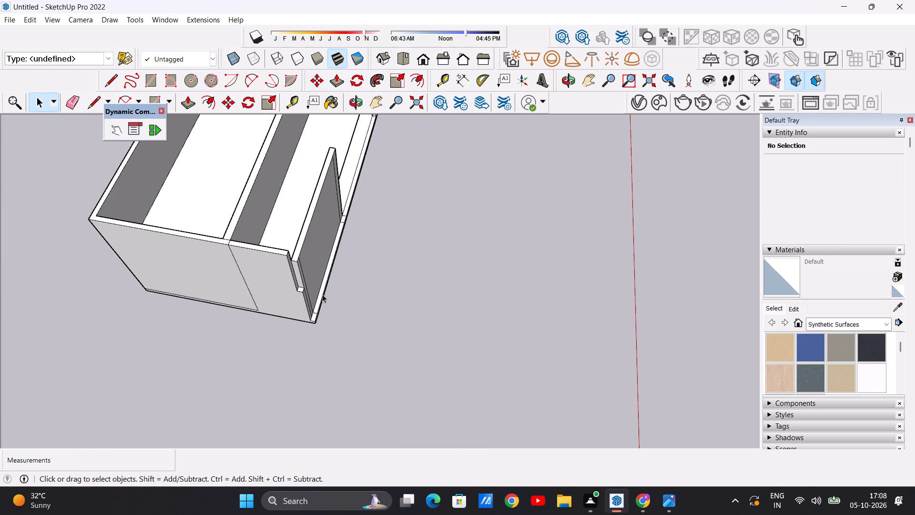
Push/Pull the end face of the raised front wall section 9" outward, flush with the outer side wall.
middle_click_drag(310, 291, 104, 220)
scroll(305, 160, "up", 11)
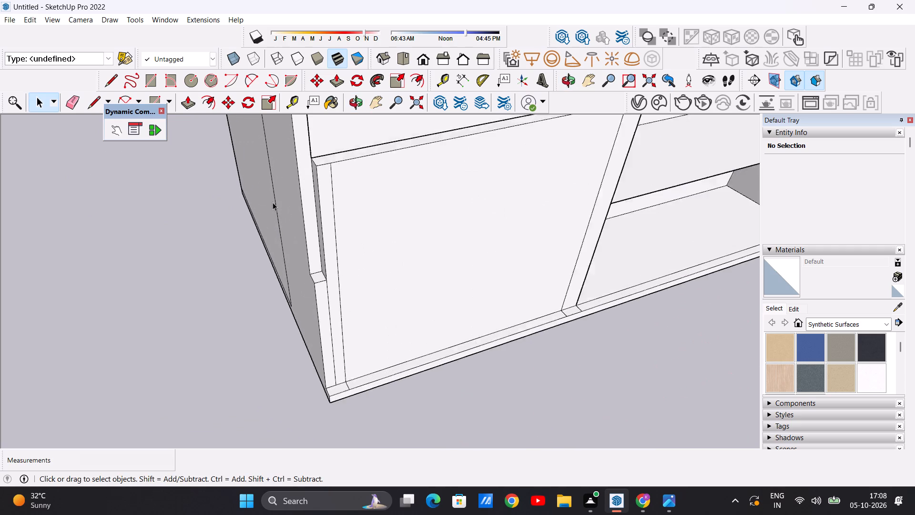
scroll(273, 202, "up", 2)
middle_click_drag(265, 221, 287, 245)
scroll(347, 253, "up", 5)
middle_click_drag(324, 260, 368, 244)
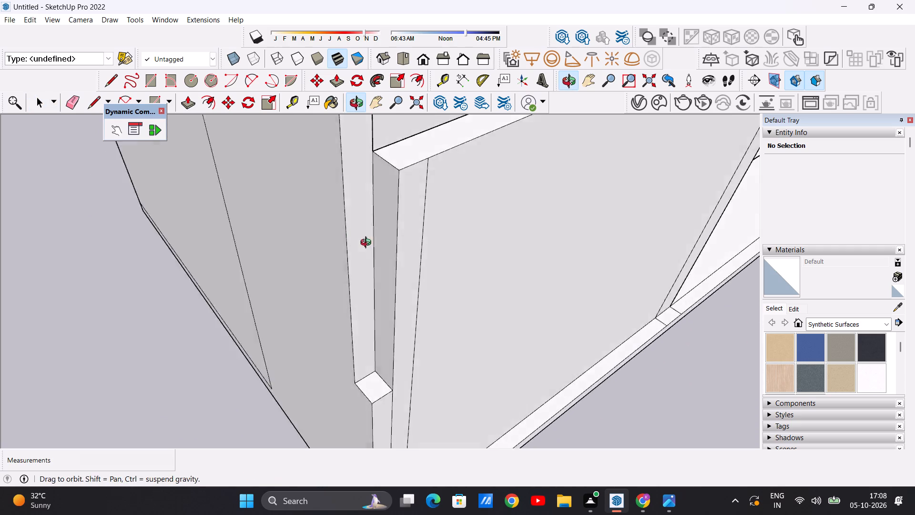
middle_click_drag(368, 244, 394, 239)
key("p")
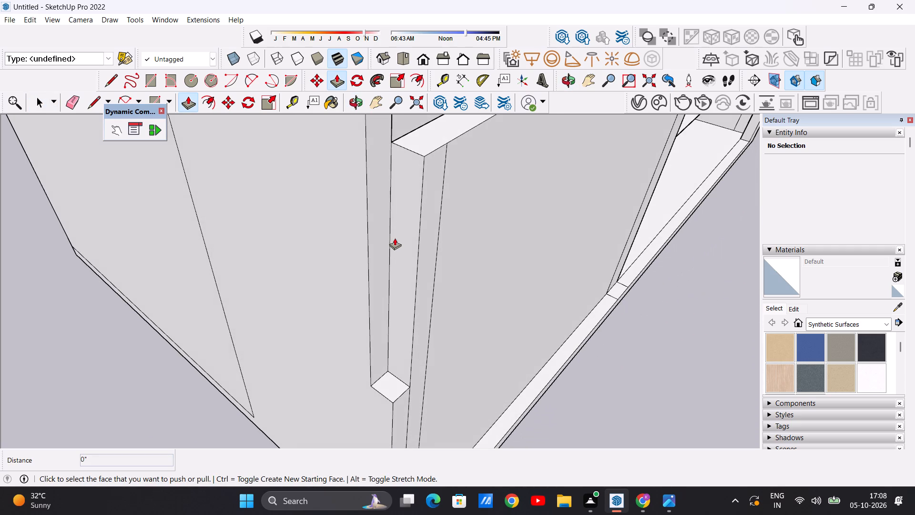
left_click(403, 224)
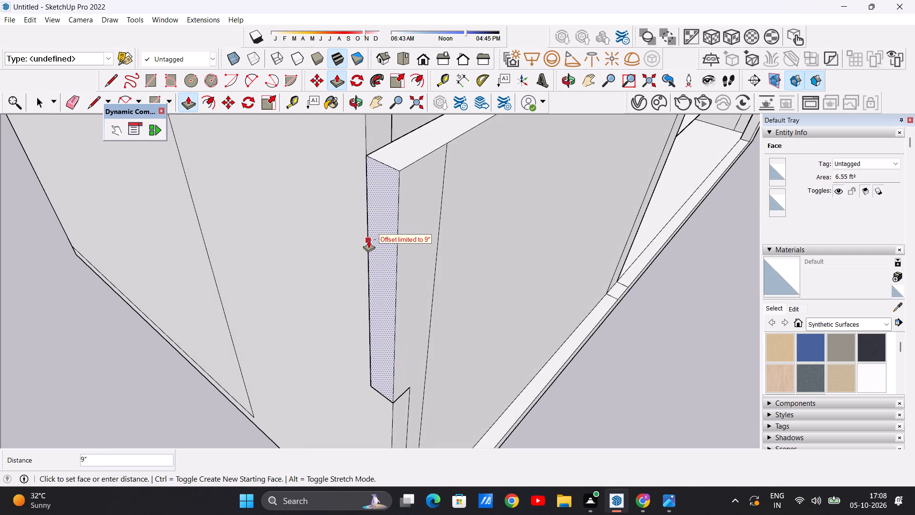
left_click(368, 240)
scroll(368, 240, "up", 13)
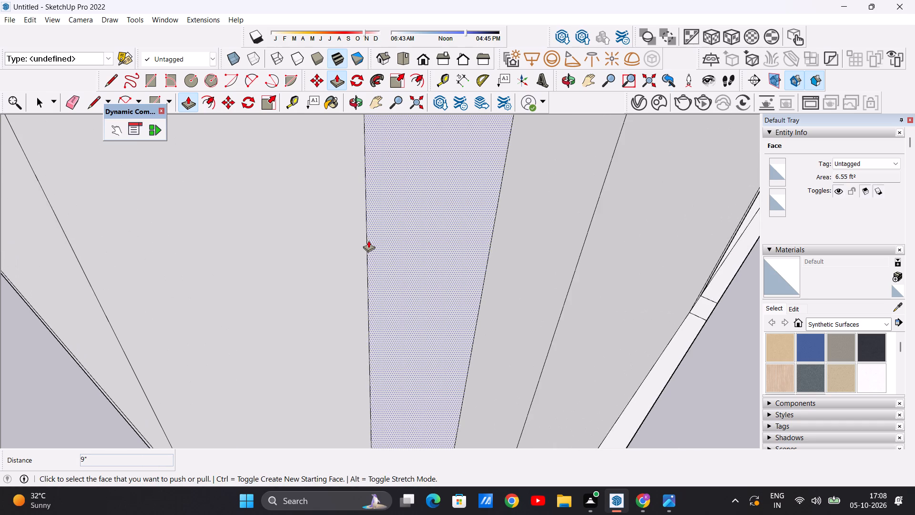
scroll(368, 240, "down", 16)
key("space")
scroll(368, 240, "down", 13)
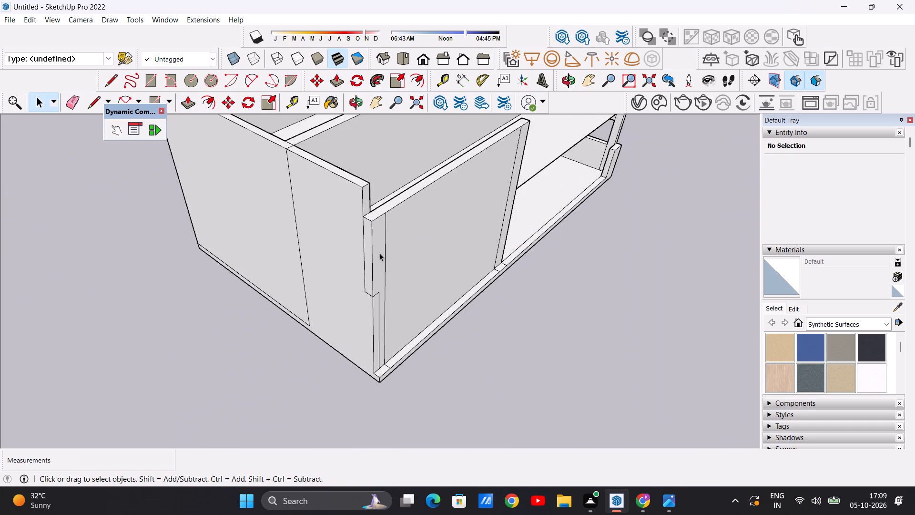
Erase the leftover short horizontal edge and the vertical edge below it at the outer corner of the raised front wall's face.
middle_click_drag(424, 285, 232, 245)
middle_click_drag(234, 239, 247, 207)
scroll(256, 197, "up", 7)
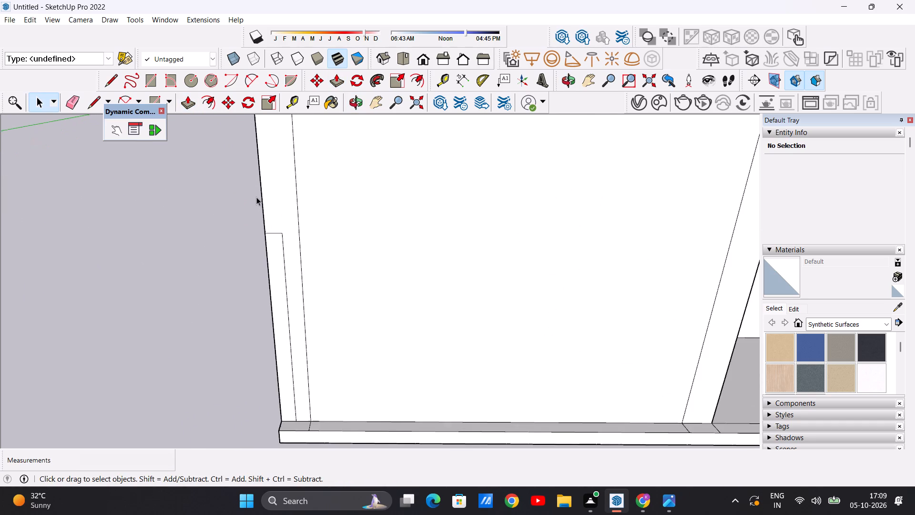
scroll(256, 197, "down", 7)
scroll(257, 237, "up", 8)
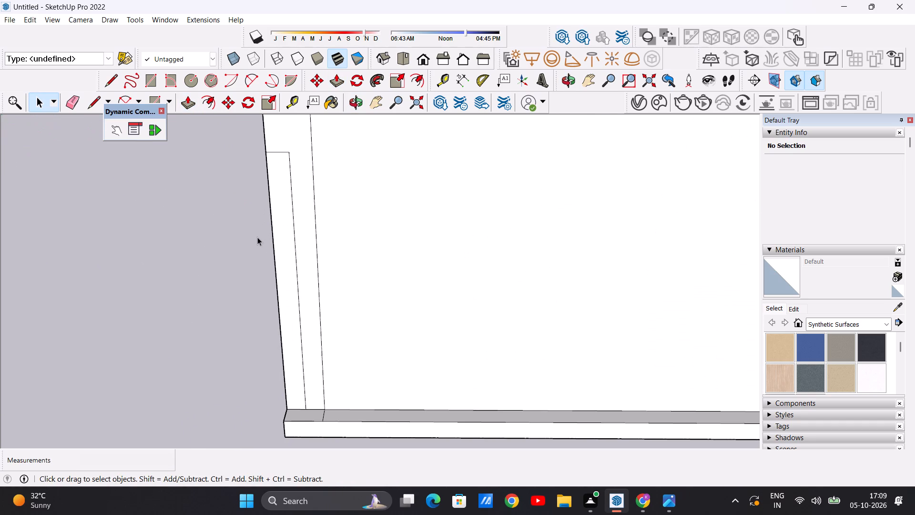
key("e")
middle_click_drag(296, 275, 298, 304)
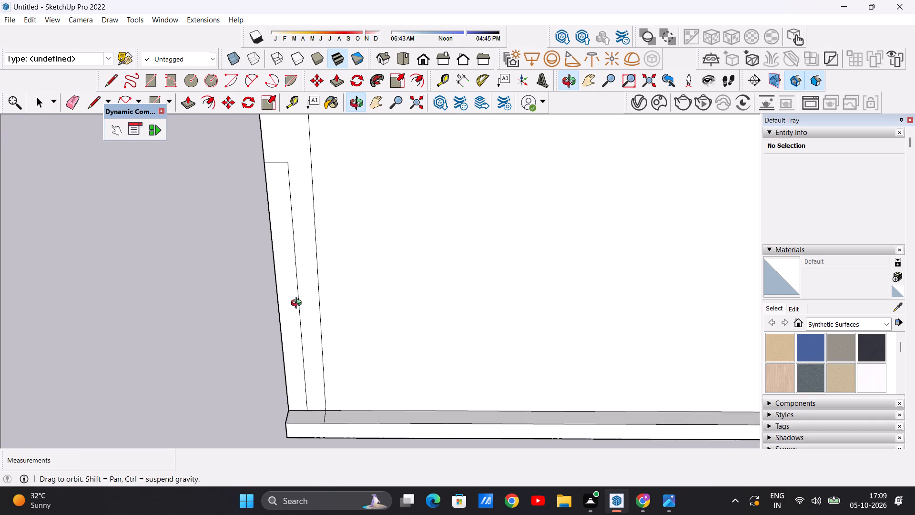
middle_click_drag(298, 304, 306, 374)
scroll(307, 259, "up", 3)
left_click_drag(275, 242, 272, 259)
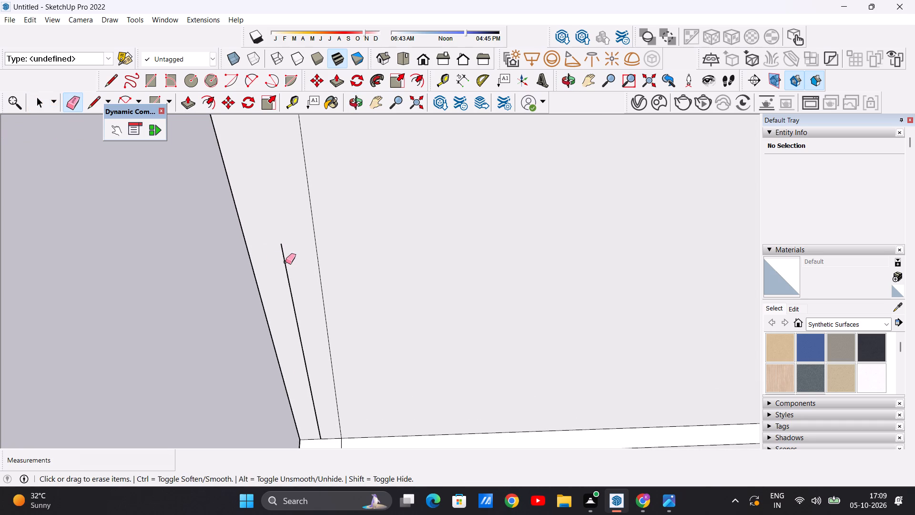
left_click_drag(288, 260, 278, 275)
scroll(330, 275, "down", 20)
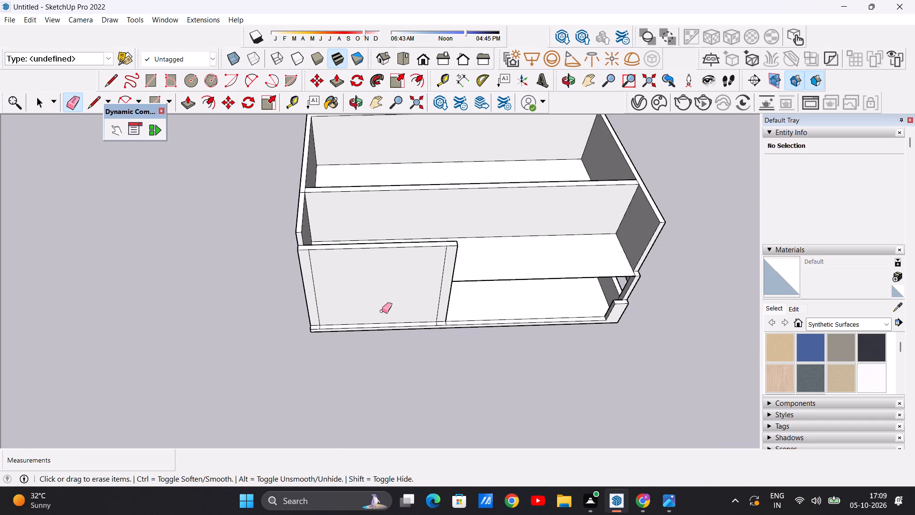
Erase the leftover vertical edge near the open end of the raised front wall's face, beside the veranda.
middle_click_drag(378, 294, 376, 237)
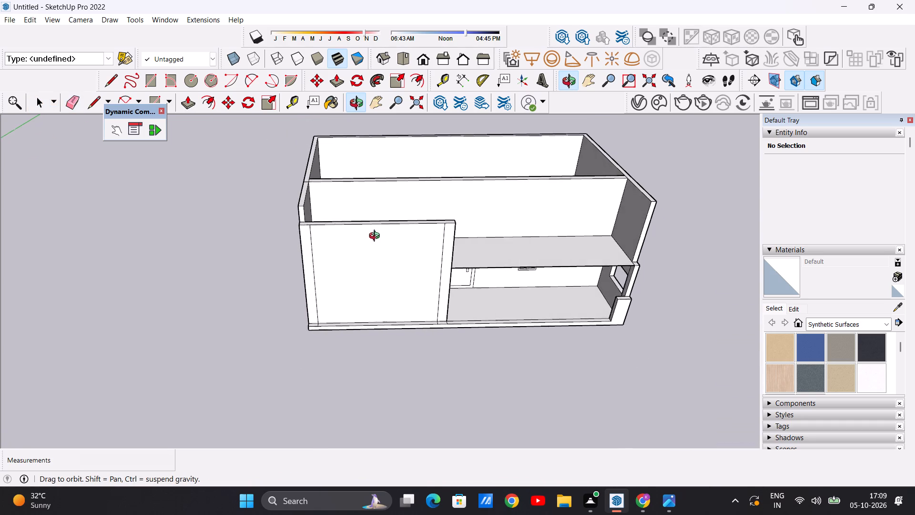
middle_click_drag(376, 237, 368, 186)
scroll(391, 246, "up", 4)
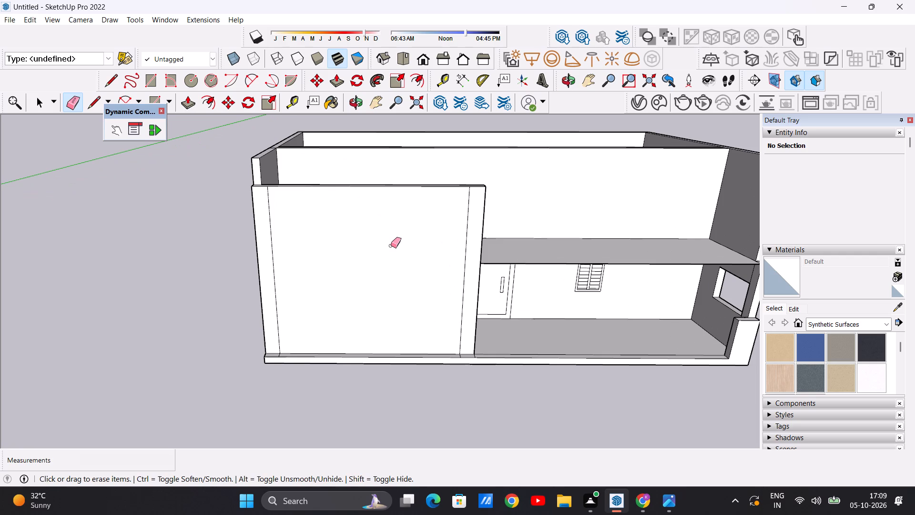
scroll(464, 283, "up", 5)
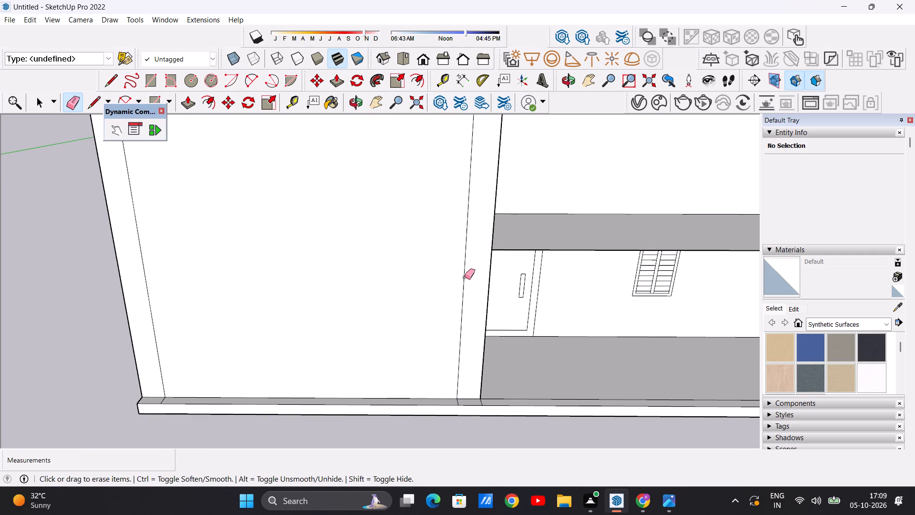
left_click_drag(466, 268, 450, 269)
Examine the villa from the side, front and above to review the first-floor walls and the open front area.
scroll(449, 277, "down", 4)
middle_click_drag(476, 289, 98, 307)
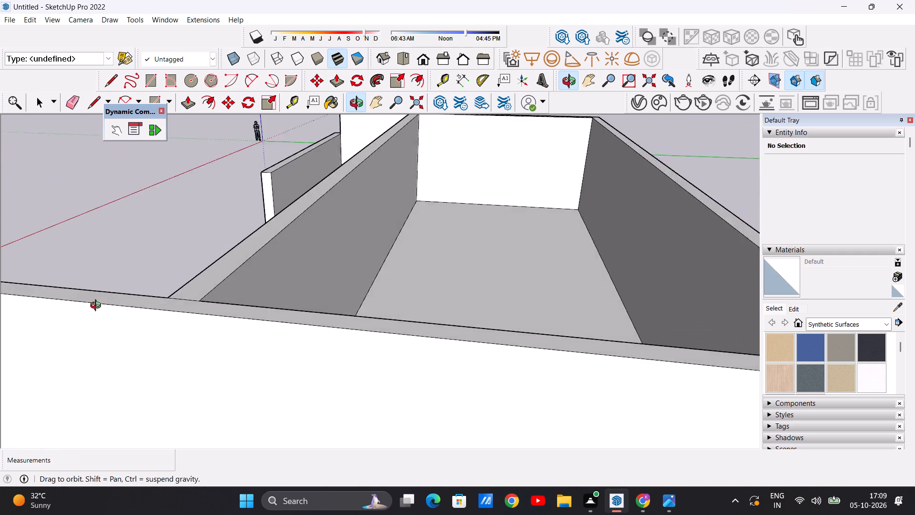
middle_click_drag(98, 307, 226, 209)
middle_click_drag(416, 312, 359, 316)
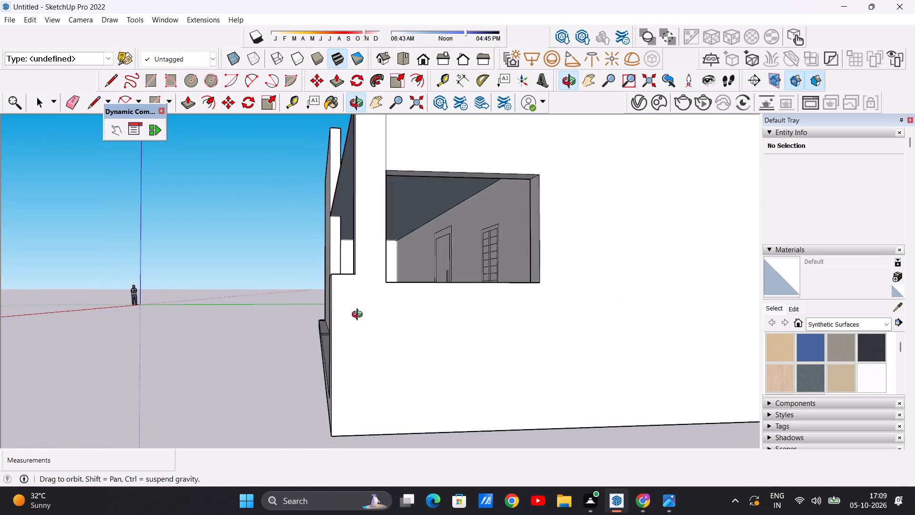
middle_click_drag(359, 316, 330, 333)
scroll(375, 288, "up", 7)
scroll(364, 280, "down", 2)
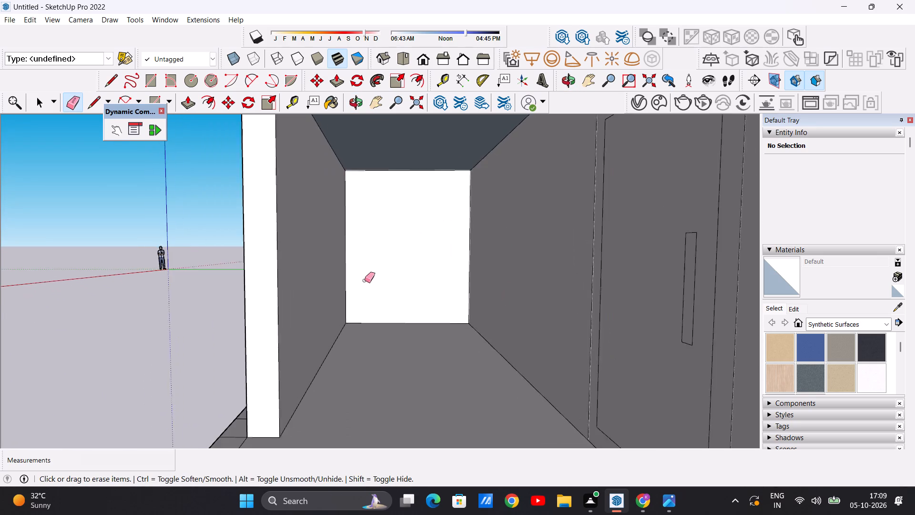
scroll(365, 280, "down", 3)
middle_click_drag(312, 320, 483, 313)
scroll(382, 334, "down", 8)
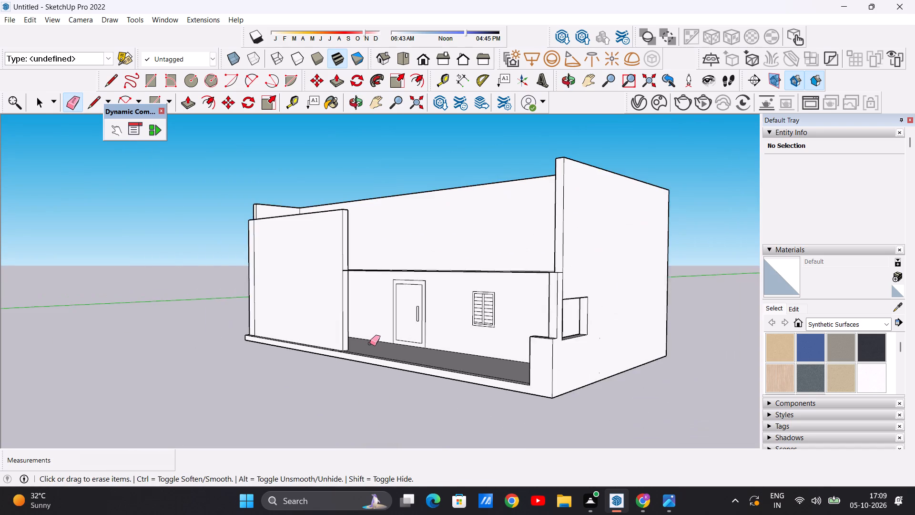
middle_click_drag(372, 345, 487, 437)
middle_click_drag(451, 295, 451, 328)
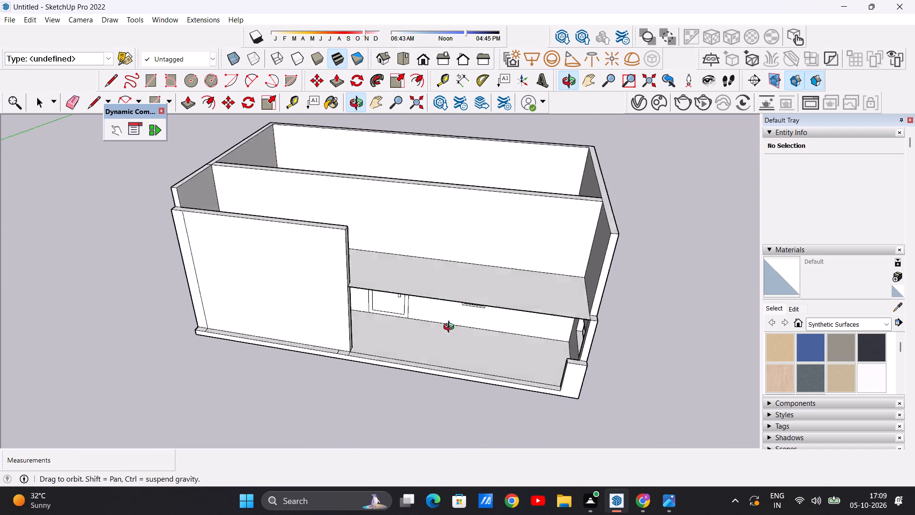
middle_click_drag(451, 328, 466, 391)
scroll(433, 250, "down", 3)
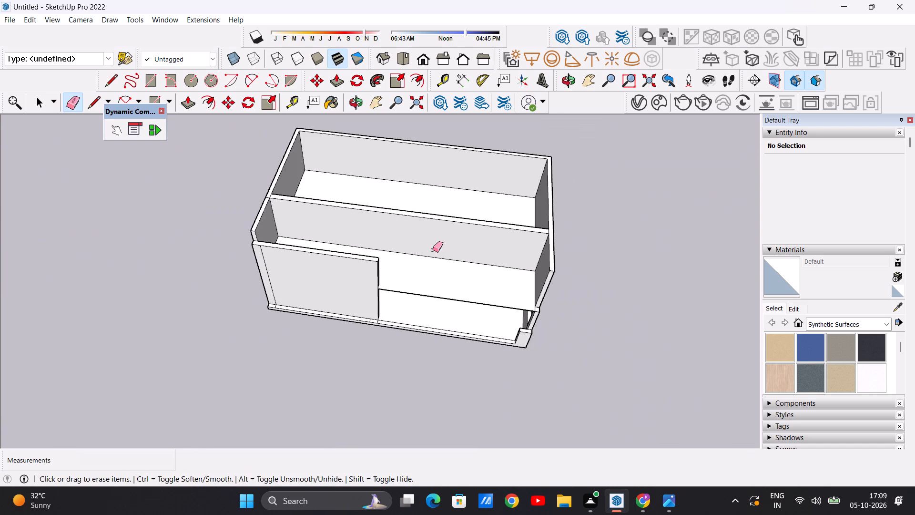
scroll(433, 250, "down", 1)
scroll(438, 323, "up", 1)
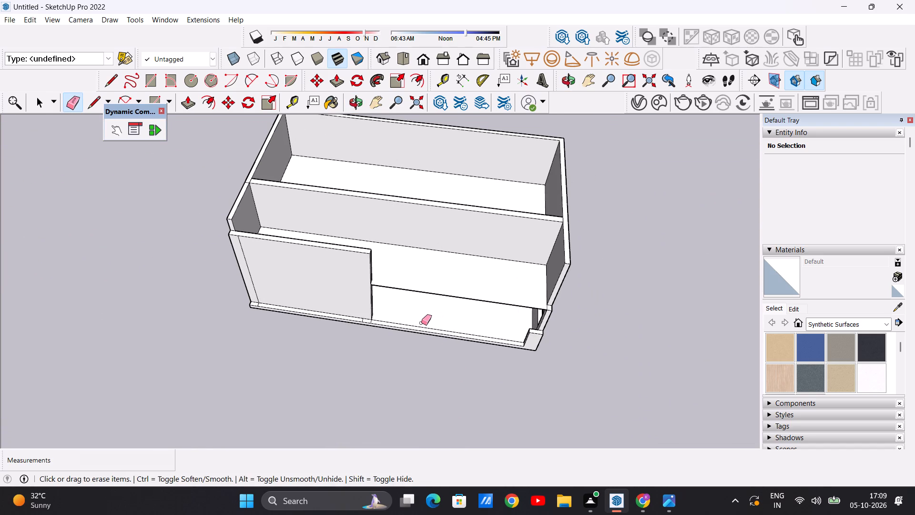
key("space")
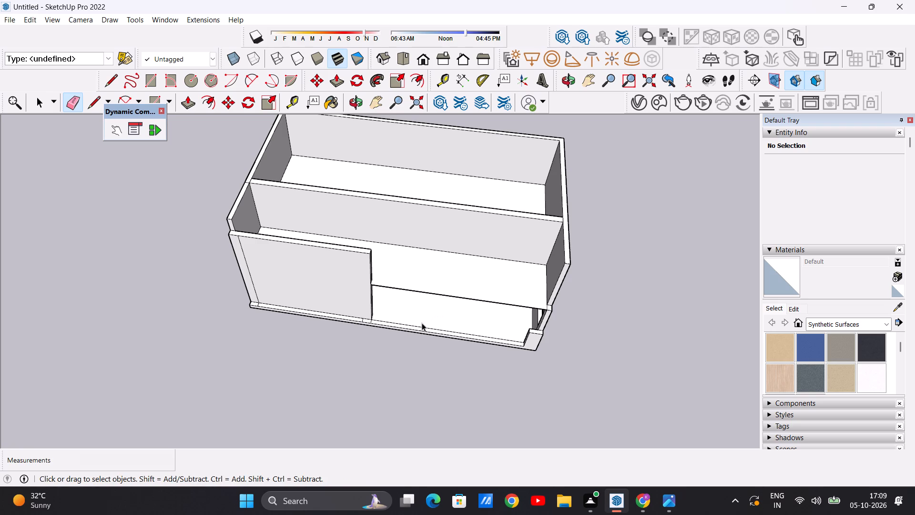
middle_click_drag(376, 279, 230, 201)
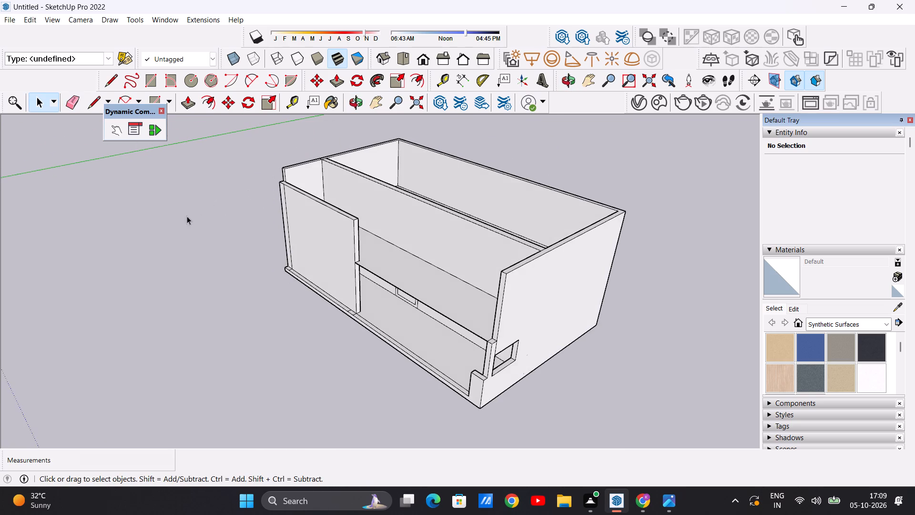
scroll(377, 263, "down", 6)
scroll(428, 193, "up", 8)
scroll(414, 242, "down", 5)
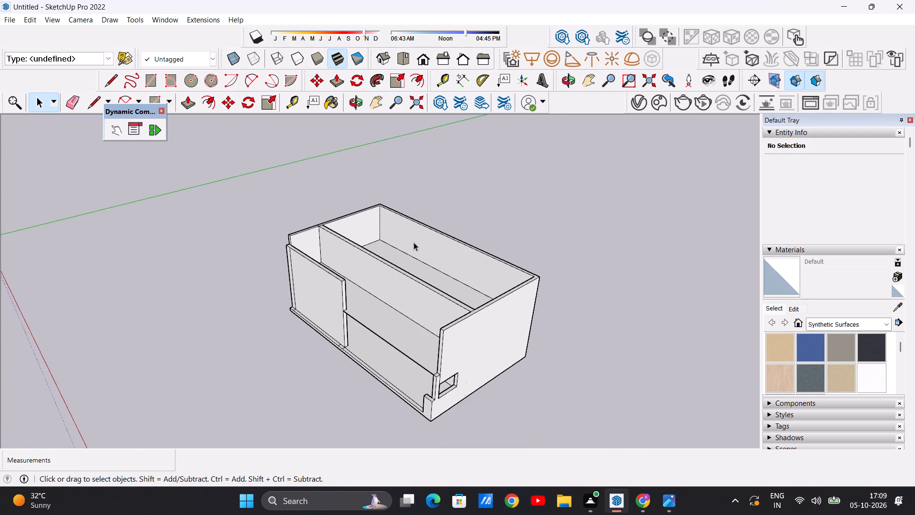
scroll(414, 242, "down", 5)
scroll(425, 295, "up", 4)
middle_click_drag(373, 290, 513, 260)
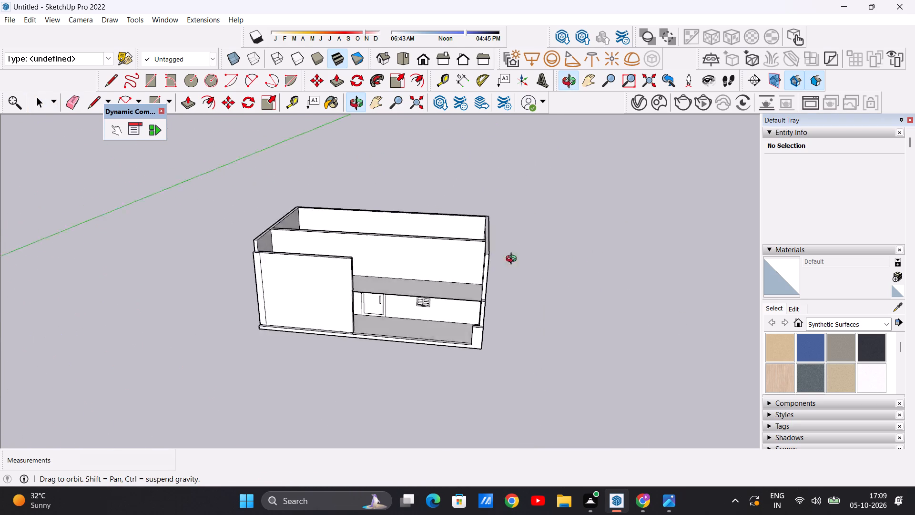
middle_click_drag(513, 260, 468, 230)
middle_click_drag(443, 237, 432, 271)
scroll(432, 272, "up", 2)
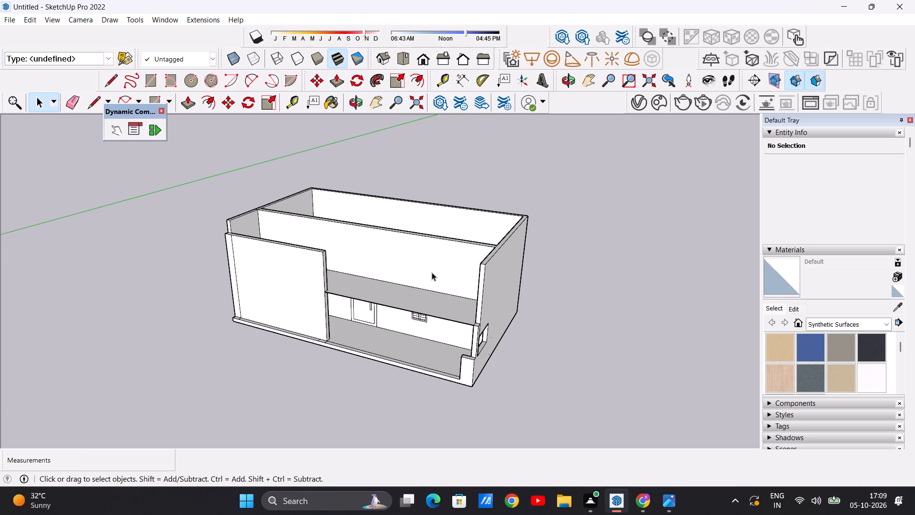
scroll(432, 272, "down", 3)
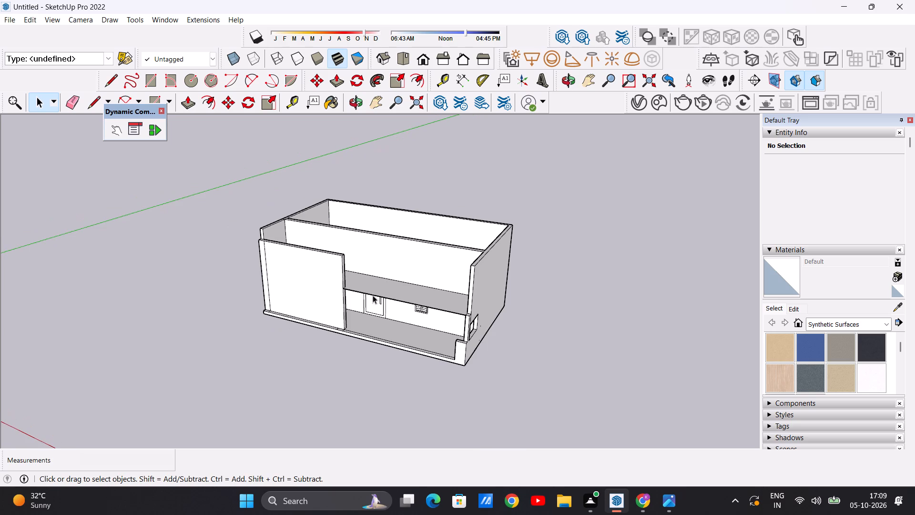
scroll(275, 272, "up", 6)
scroll(701, 277, "down", 5)
middle_click_drag(587, 399, 587, 314)
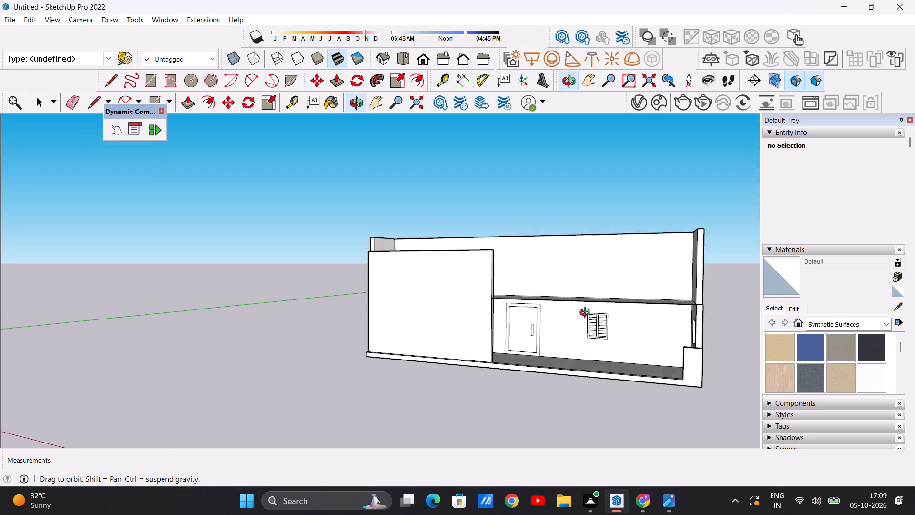
middle_click_drag(587, 314, 649, 399)
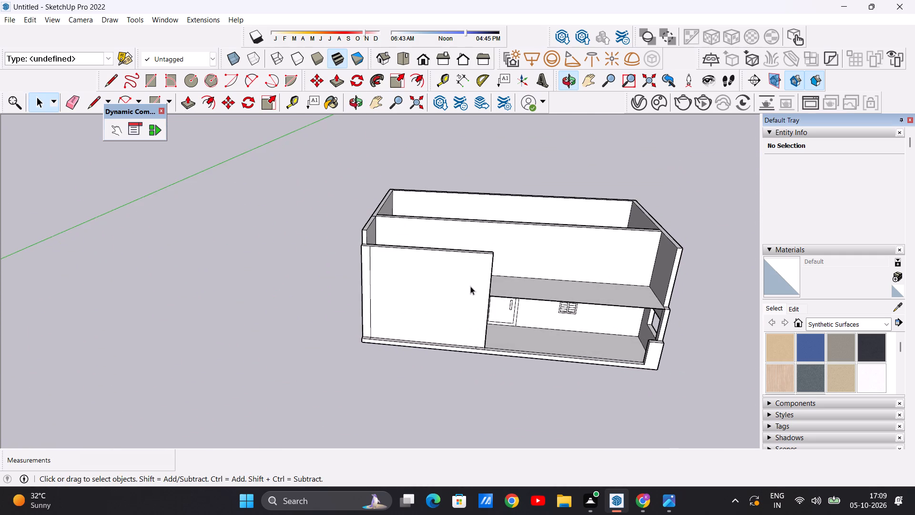
scroll(425, 286, "down", 2)
middle_click_drag(458, 281, 430, 408)
scroll(532, 306, "up", 4)
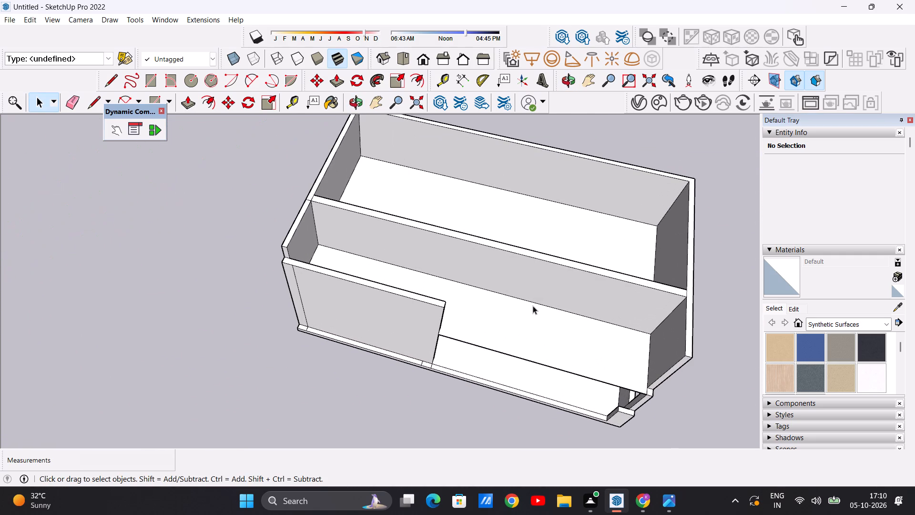
Undo the edge erasures and the first-floor wall extrusions, back to the flat slab with wall outlines and the raised front wall section.
key("ctrl+z")
key("ctrl+z")
key("ctrl+z")
key("ctrl+z")
key("ctrl+z")
key("ctrl+z")
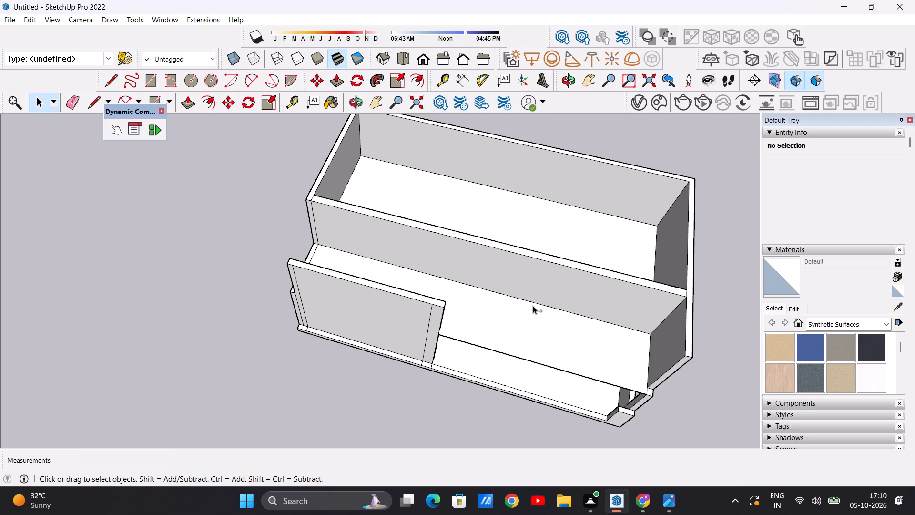
key("ctrl+z")
key("ctrl+z")
key("ctrl+z")
key("ctrl+z")
key("ctrl+z")
key("ctrl+z")
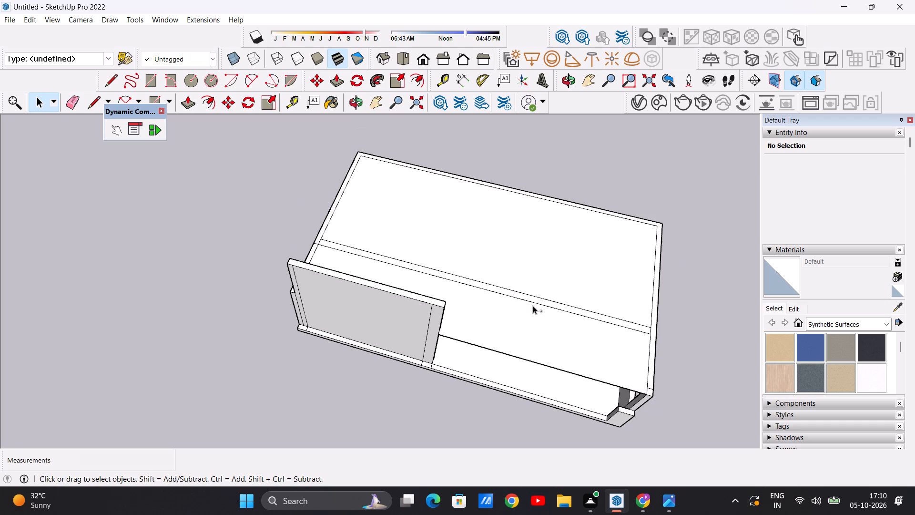
Examine the slab, its wall outlines and the raised front wall section from the front and above.
scroll(533, 306, "down", 2)
scroll(549, 321, "up", 3)
scroll(503, 294, "down", 6)
middle_click_drag(507, 334, 528, 154)
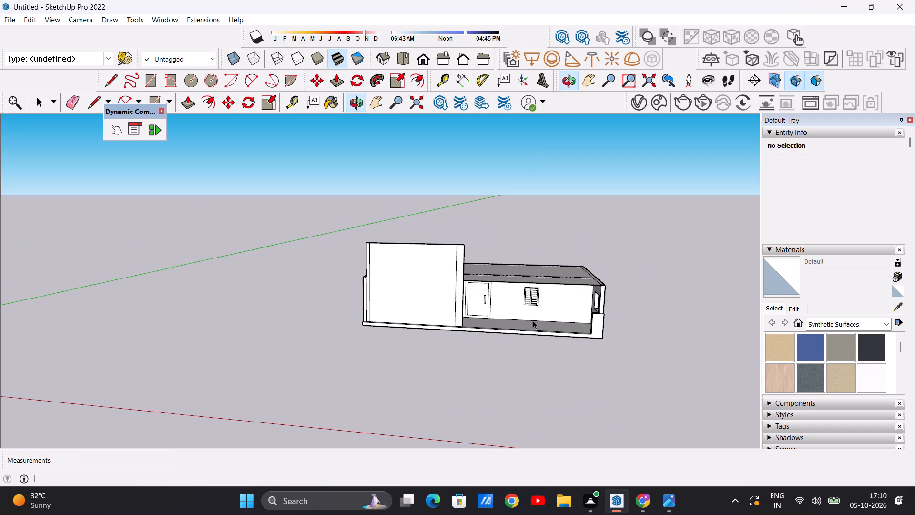
middle_click_drag(533, 320, 540, 287)
scroll(449, 333, "up", 7)
scroll(443, 340, "down", 5)
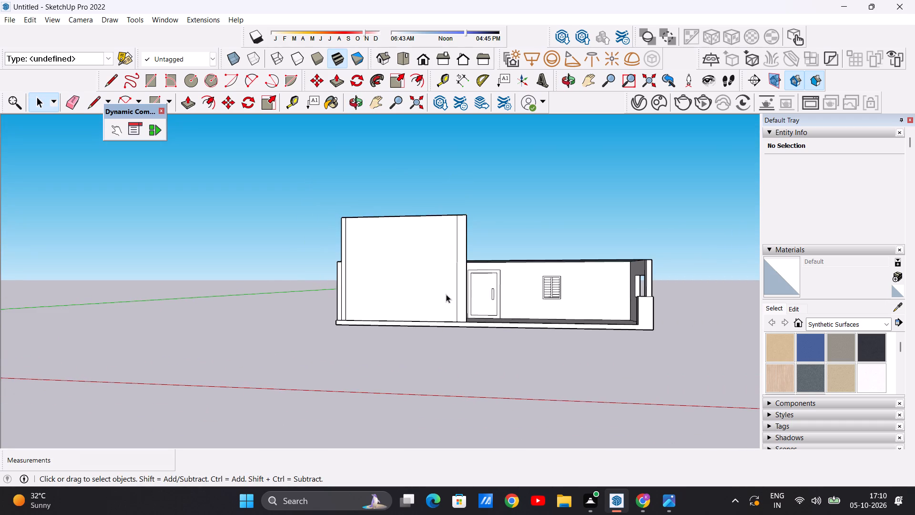
middle_click_drag(446, 294, 457, 365)
scroll(497, 293, "up", 6)
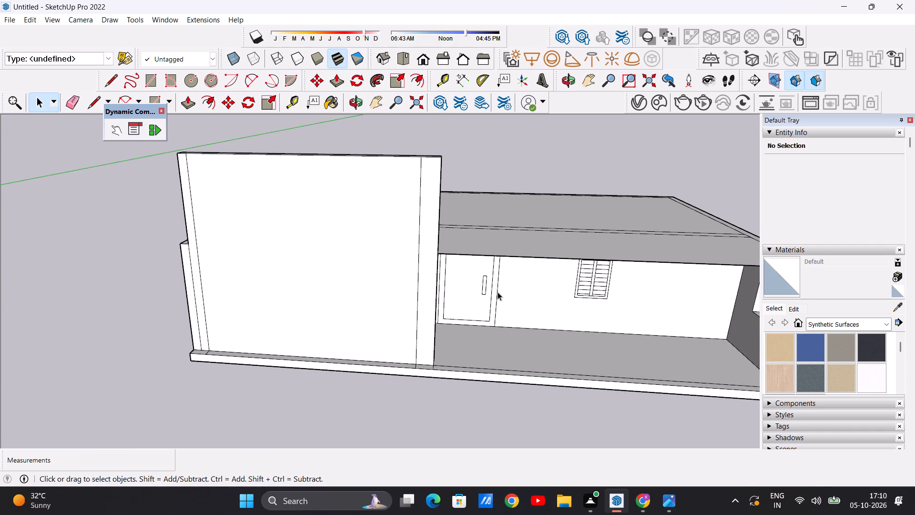
scroll(407, 293, "down", 9)
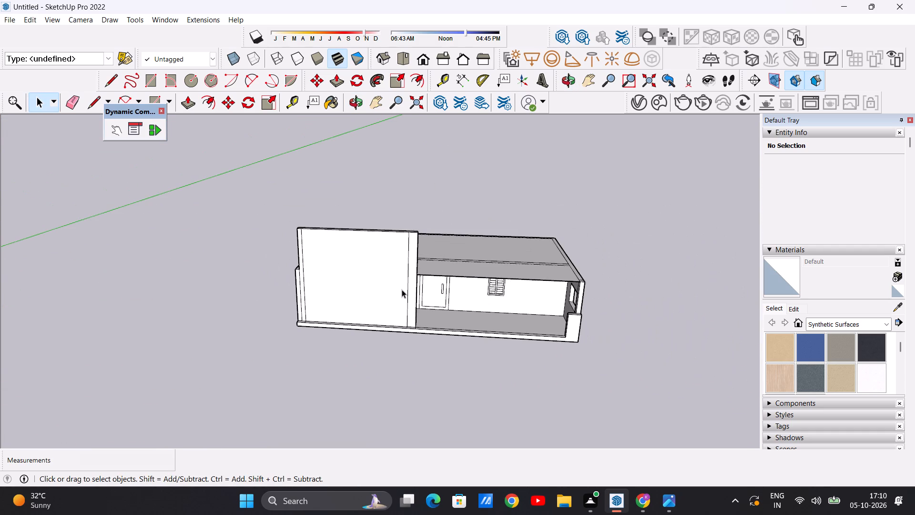
scroll(616, 350, "down", 2)
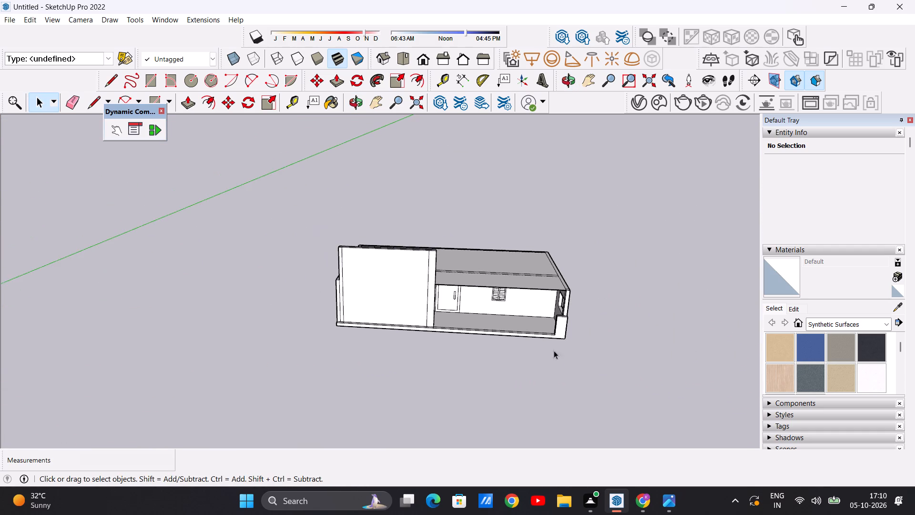
scroll(451, 293, "up", 5)
middle_click_drag(529, 278, 517, 388)
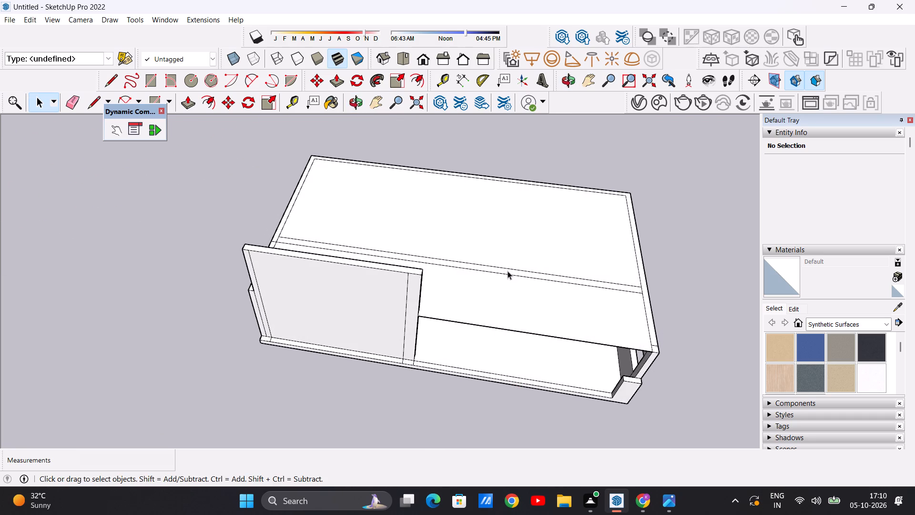
scroll(507, 264, "down", 8)
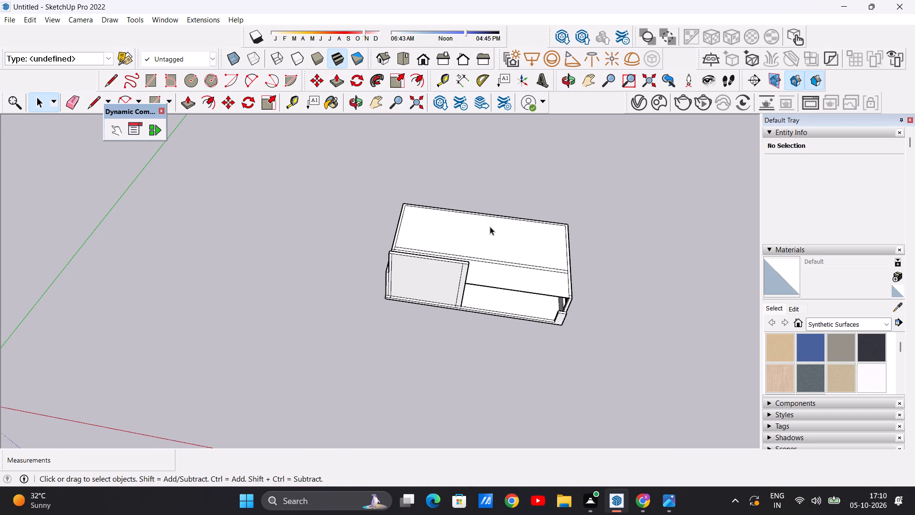
middle_click_drag(488, 230, 420, 337)
scroll(474, 314, "up", 8)
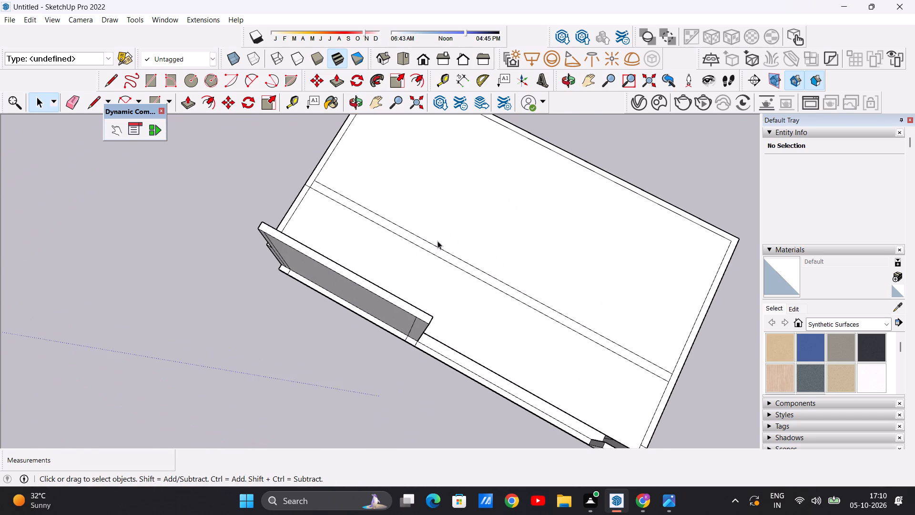
Push/Pull the front strip of the roof slab above the veranda upward by 2'.
scroll(440, 237, "down", 9)
middle_click_drag(603, 325, 446, 316)
scroll(478, 373, "up", 8)
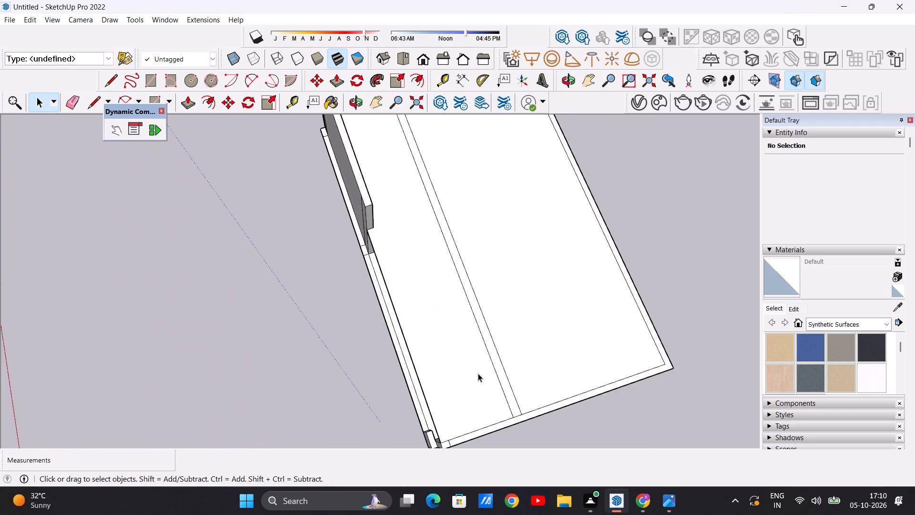
scroll(482, 300, "down", 9)
scroll(491, 345, "up", 6)
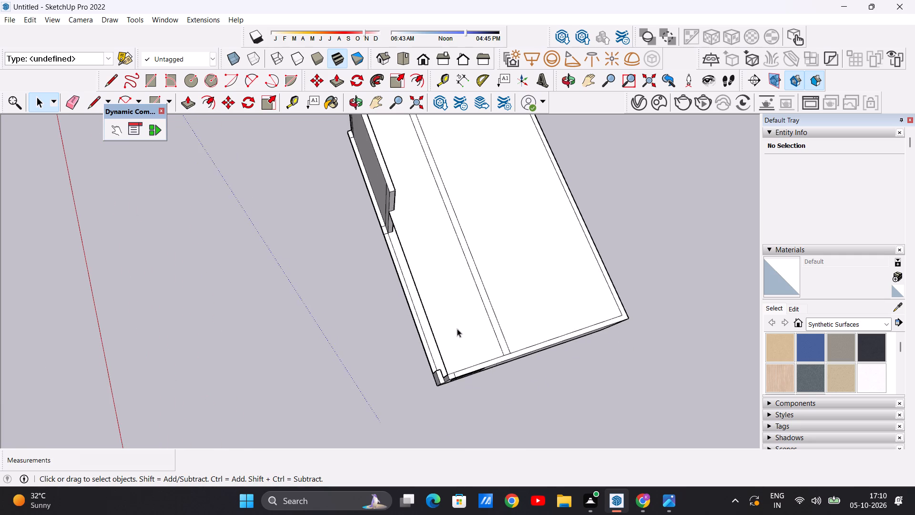
middle_click_drag(457, 329, 457, 293)
middle_click(457, 285)
scroll(456, 277, "up", 5)
key("p")
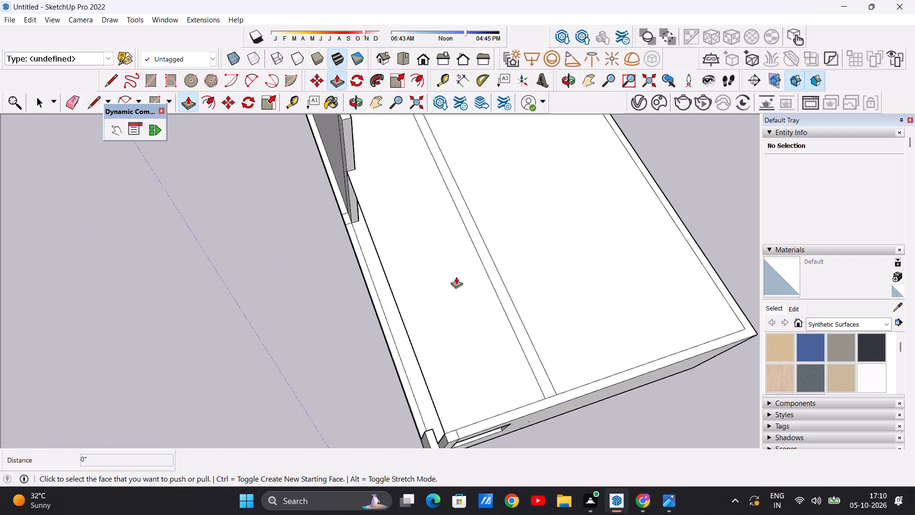
left_click(459, 335)
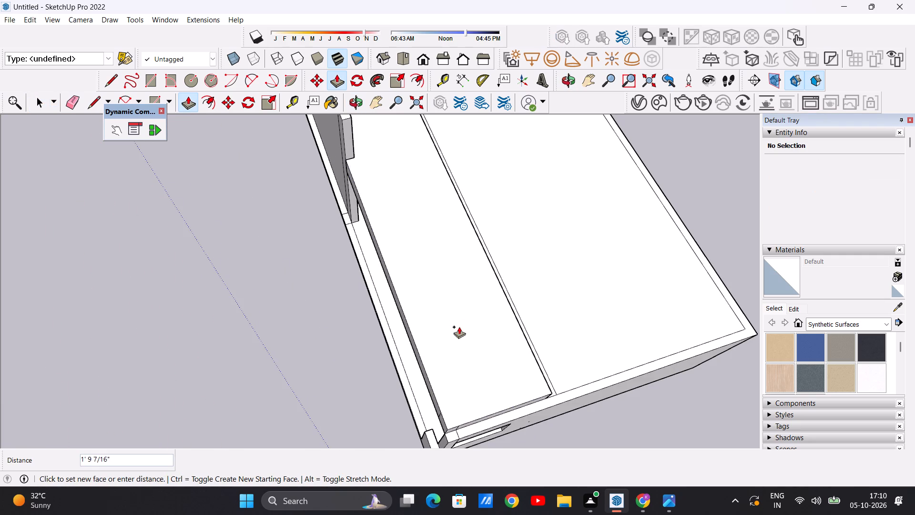
middle_click_drag(459, 327, 569, 177)
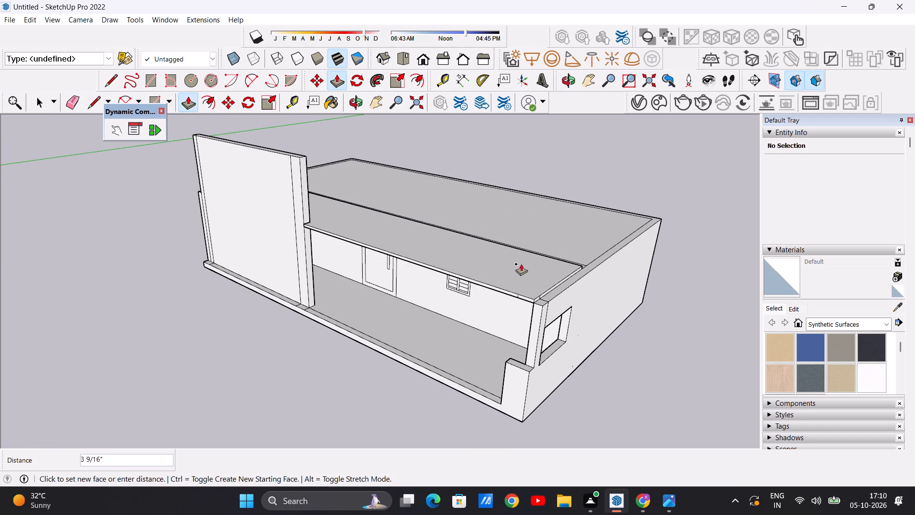
middle_click_drag(565, 237, 611, 188)
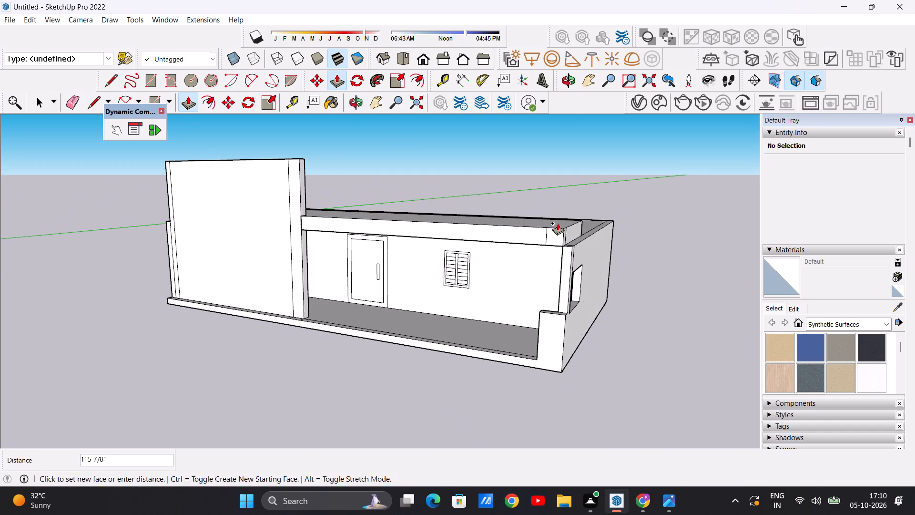
type("2'")
key("Return")
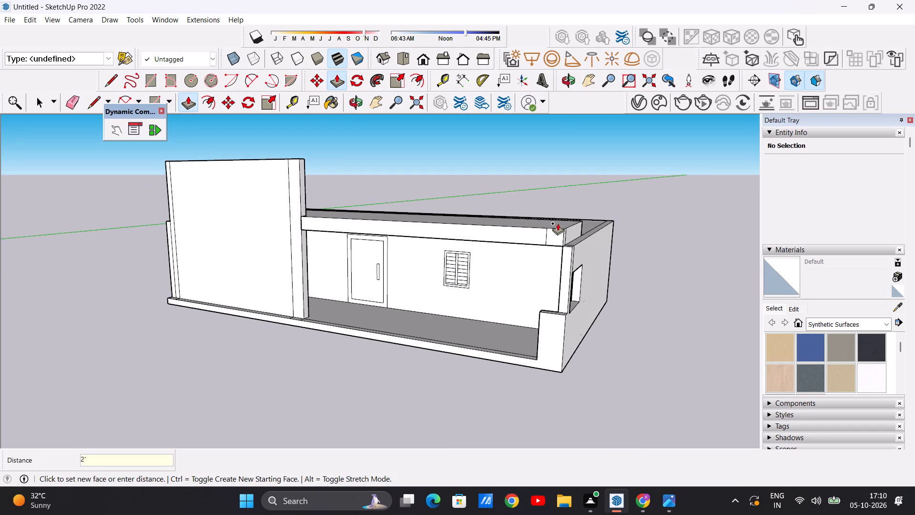
key("space")
Erase the two leftover vertical edges on the rear side face of the raised front strip.
scroll(558, 223, "up", 7)
scroll(567, 213, "down", 8)
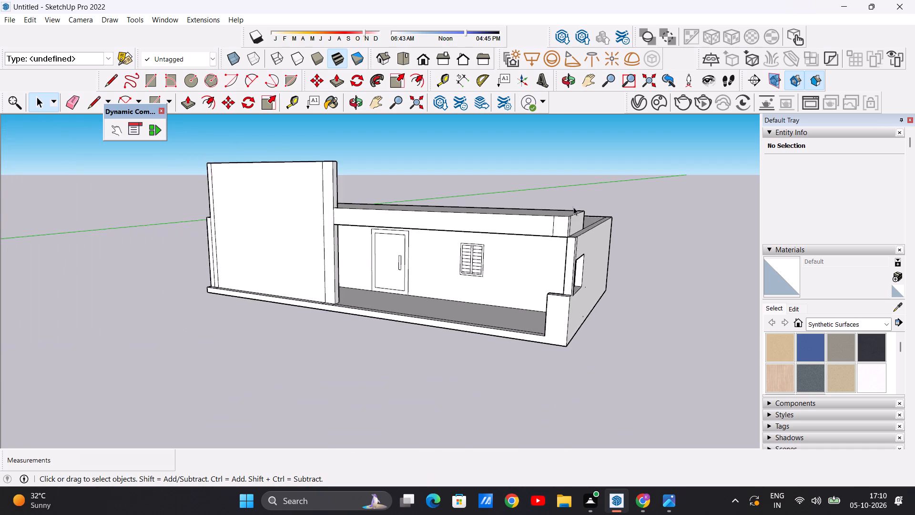
scroll(573, 207, "down", 2)
middle_click_drag(657, 204, 503, 271)
scroll(525, 243, "down", 9)
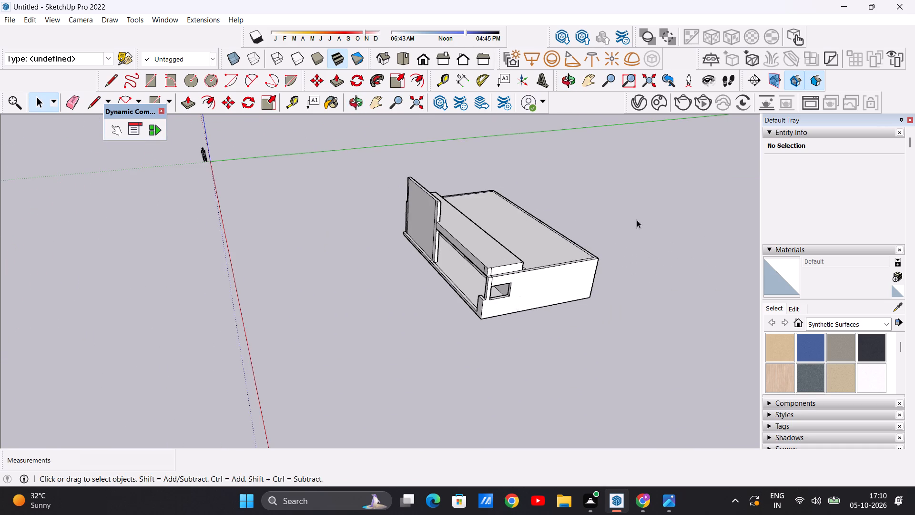
middle_click_drag(681, 227, 485, 274)
scroll(485, 333, "up", 16)
scroll(590, 187, "down", 12)
middle_click_drag(676, 259, 529, 207)
scroll(560, 229, "up", 10)
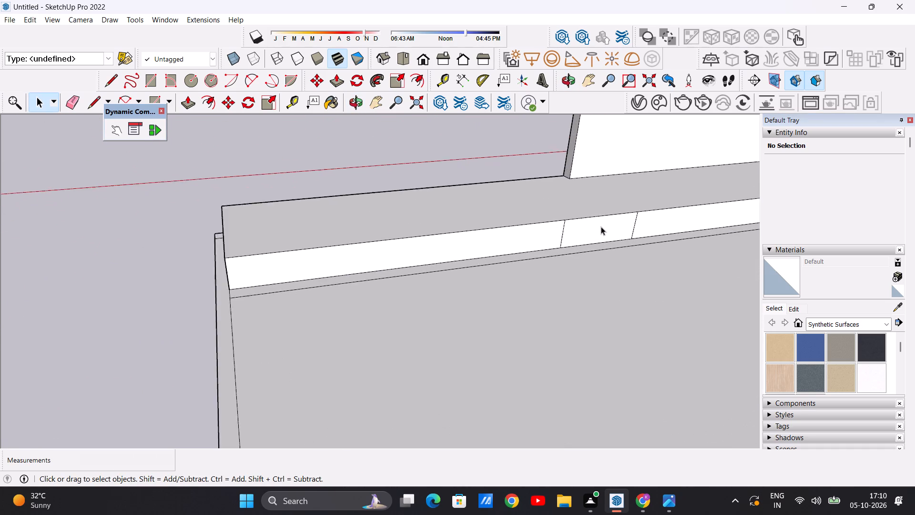
scroll(601, 227, "up", 3)
key("e")
scroll(553, 248, "up", 5)
left_click_drag(517, 248, 546, 238)
left_click_drag(728, 207, 671, 219)
scroll(646, 262, "down", 16)
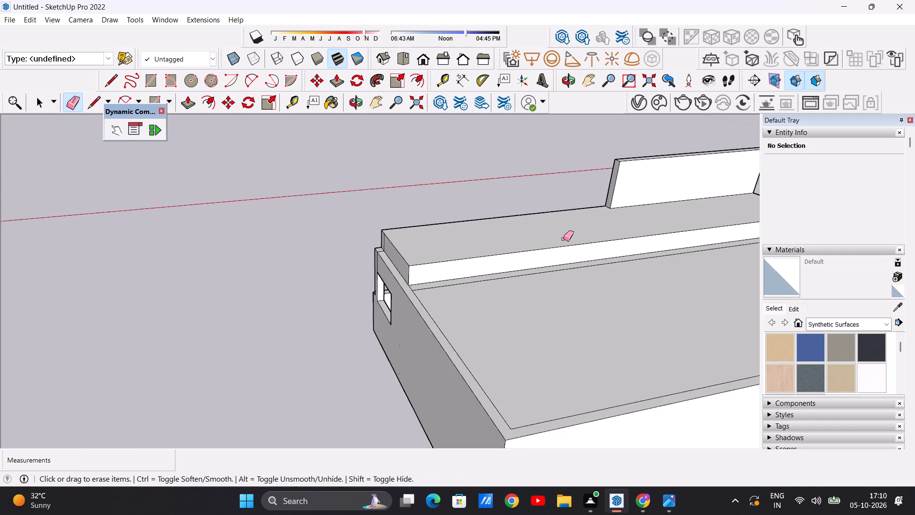
scroll(563, 239, "down", 12)
middle_click_drag(562, 245, 597, 253)
scroll(584, 243, "up", 14)
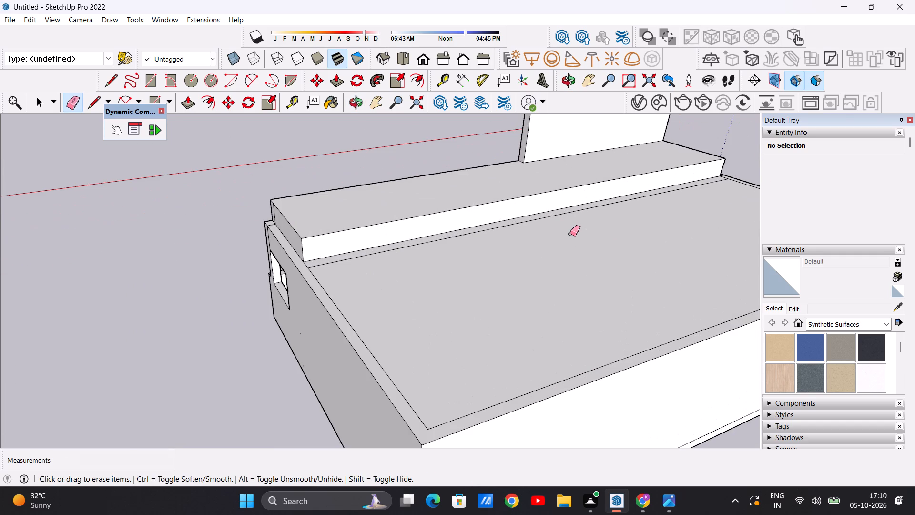
key("space")
Push/Pull the raised strip's rear side face about 19' 6" toward the back wall, covering the rest of the roof.
scroll(569, 234, "down", 12)
scroll(589, 182, "up", 7)
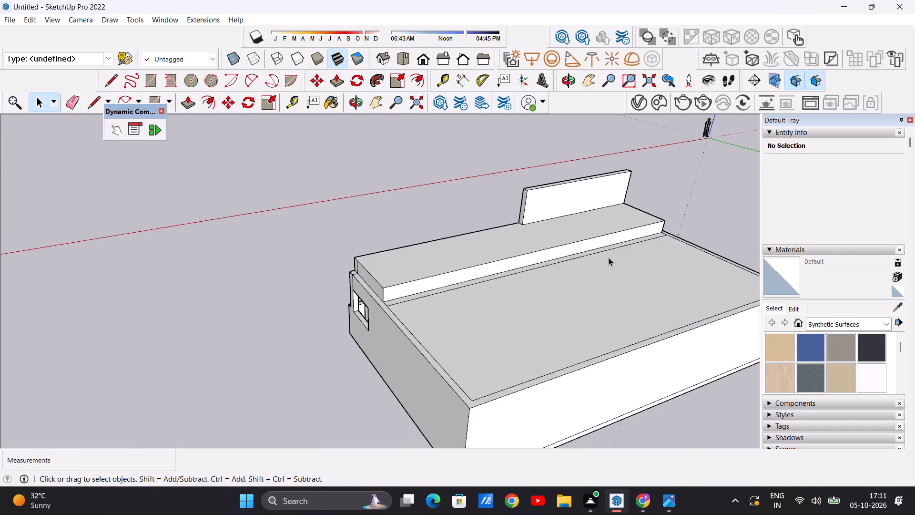
scroll(598, 264, "up", 4)
key("p")
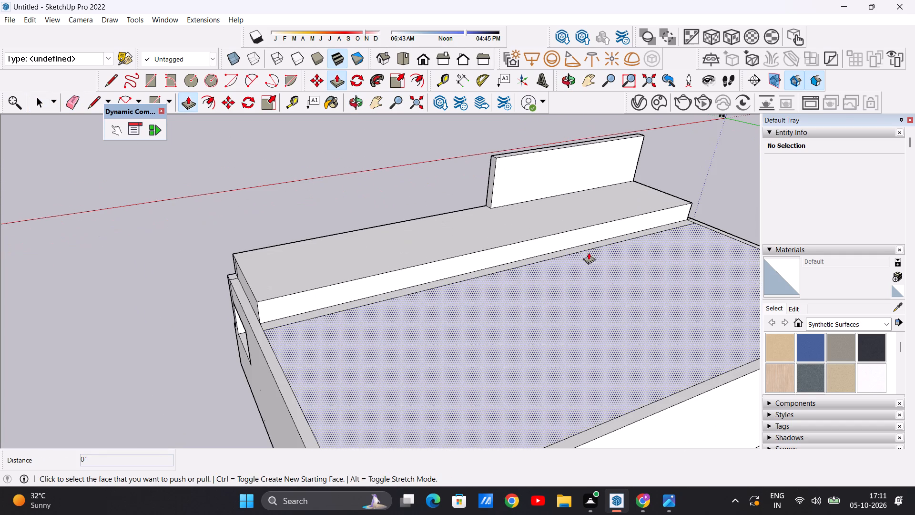
scroll(455, 296, "down", 4)
middle_click_drag(440, 295, 565, 278)
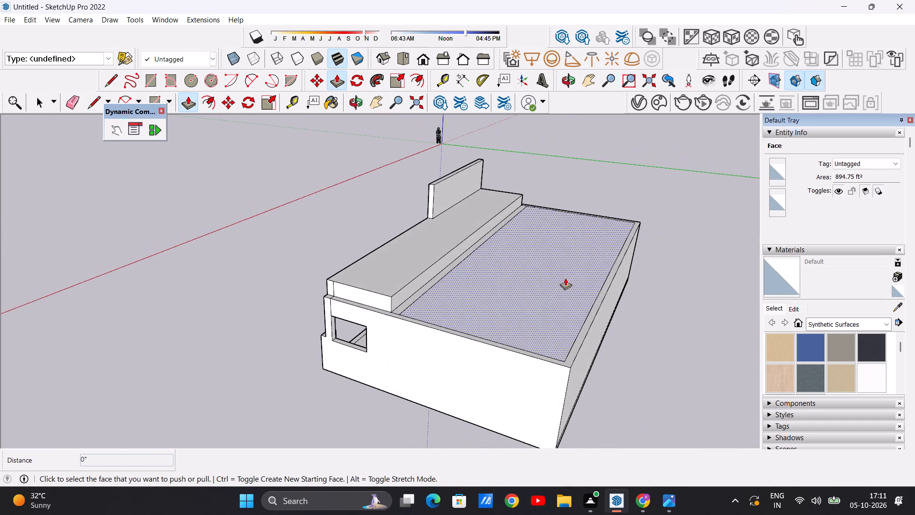
scroll(409, 302, "up", 14)
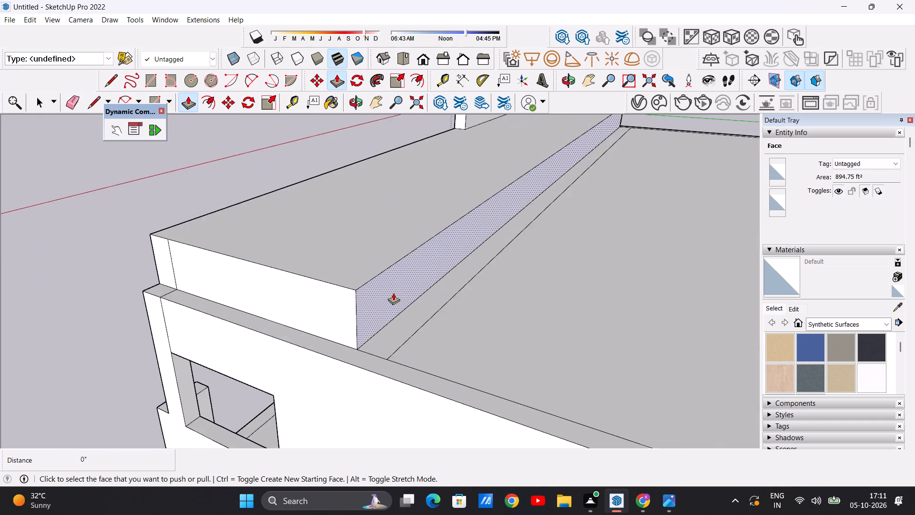
left_click(381, 296)
scroll(453, 301, "down", 13)
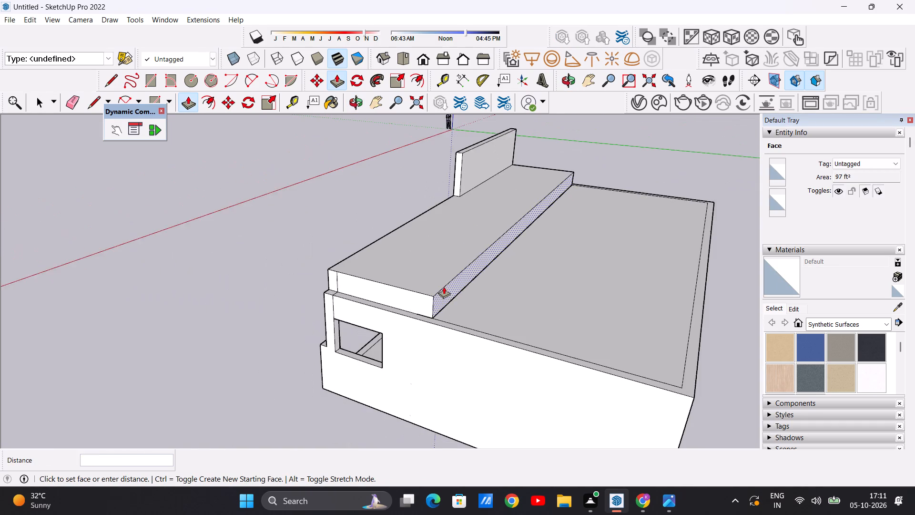
middle_click_drag(657, 322, 642, 302)
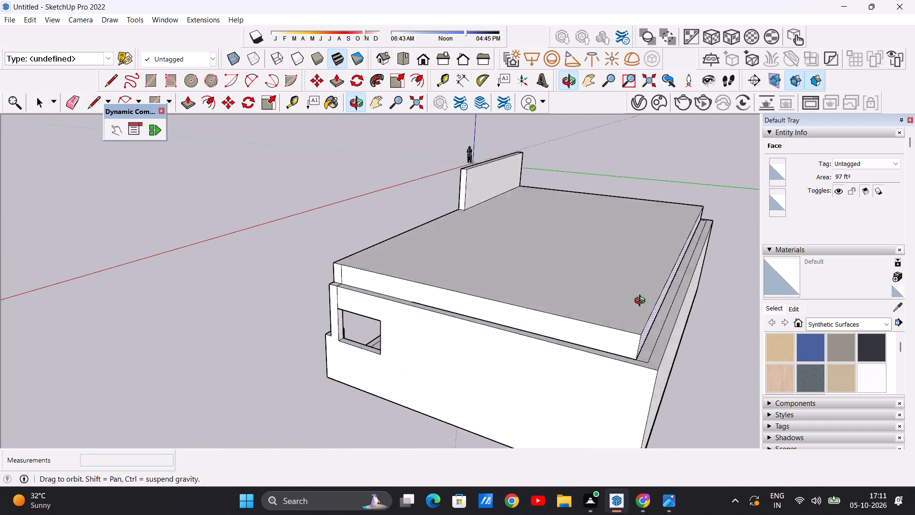
middle_click_drag(642, 302, 640, 299)
scroll(670, 350, "up", 12)
scroll(645, 356, "down", 2)
scroll(645, 356, "up", 8)
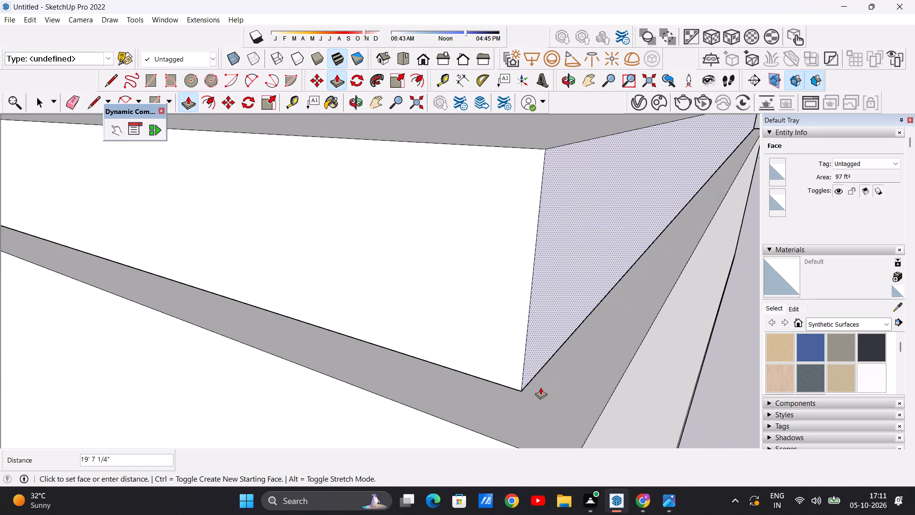
left_click(506, 389)
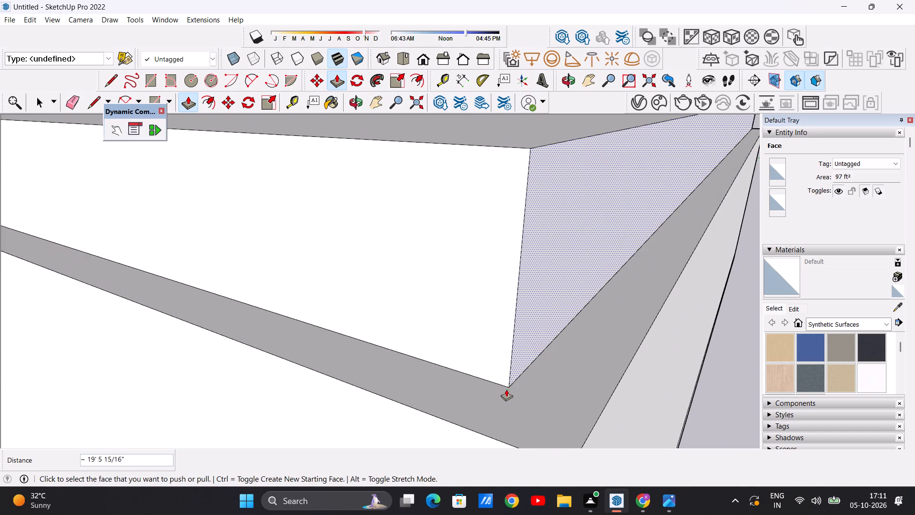
key("space")
Examine the front elevation, including the thickened slab's edge, its corner over the veranda and the raised front wall.
scroll(515, 355, "down", 20)
scroll(515, 355, "down", 13)
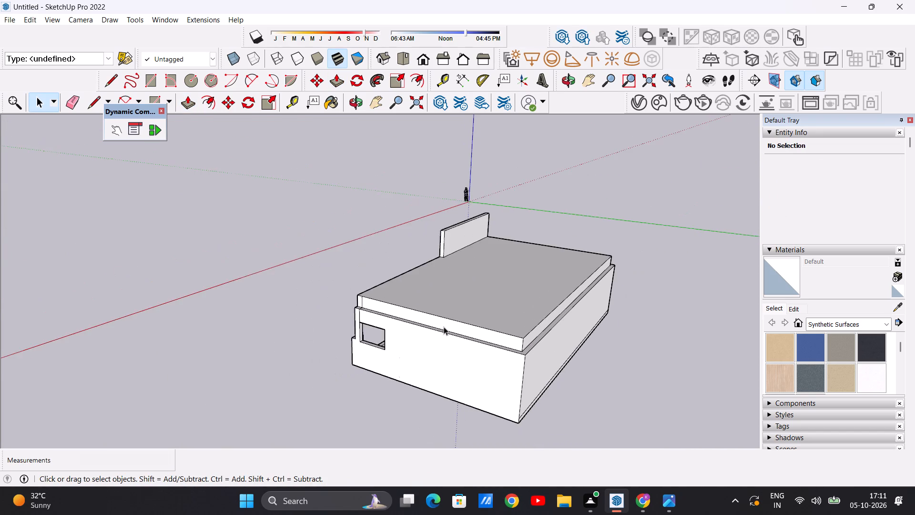
scroll(444, 327, "up", 1)
middle_click_drag(444, 327, 717, 338)
middle_click_drag(463, 300, 634, 251)
scroll(504, 248, "up", 2)
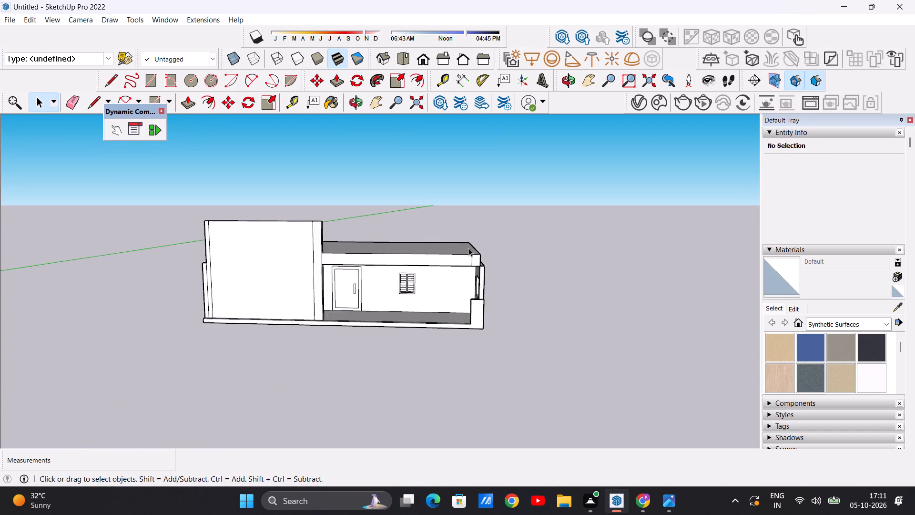
scroll(468, 248, "up", 12)
scroll(480, 292, "up", 5)
scroll(480, 292, "down", 18)
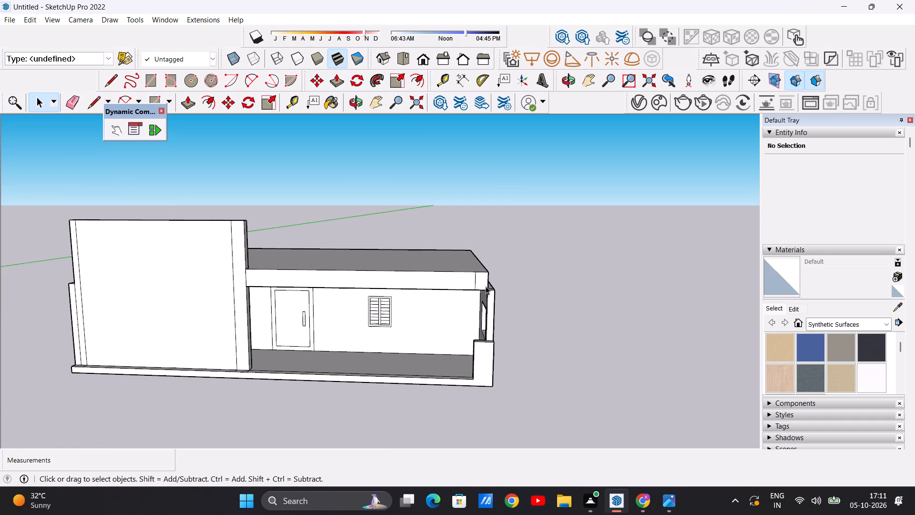
scroll(470, 265, "up", 9)
scroll(513, 328, "up", 4)
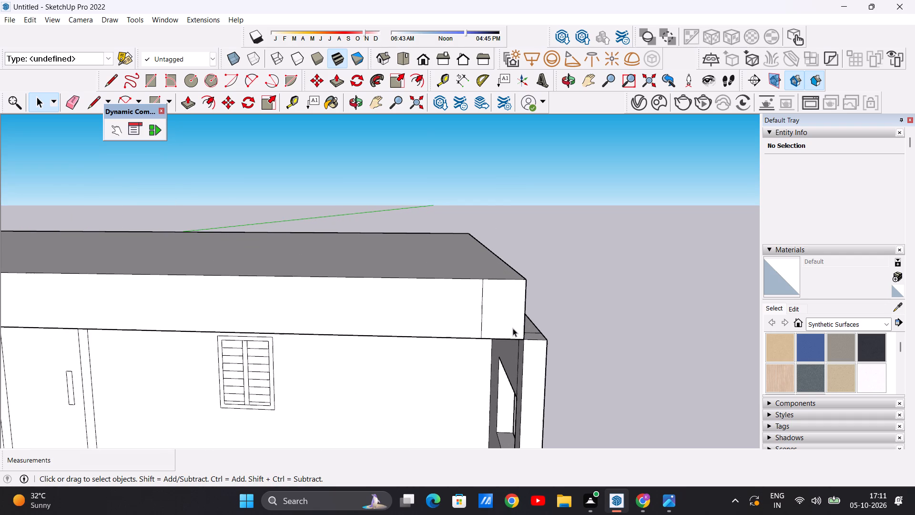
scroll(517, 324, "down", 8)
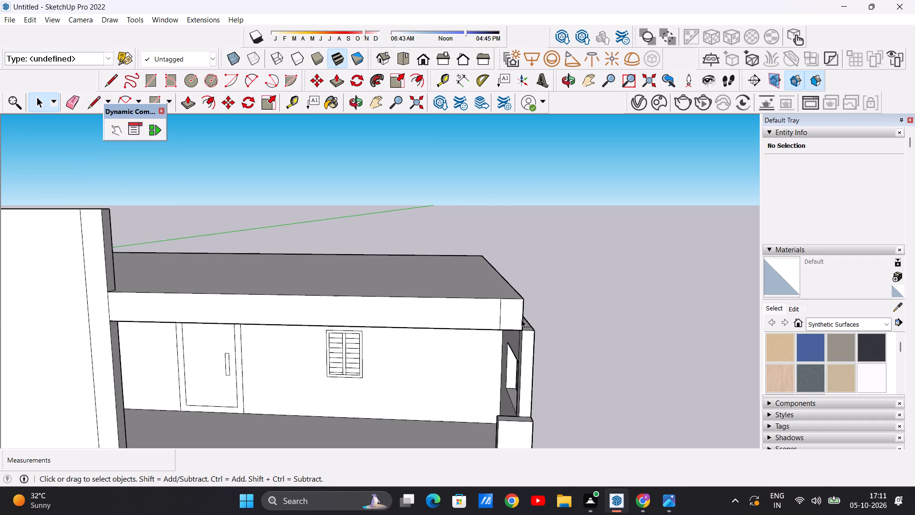
scroll(521, 319, "down", 9)
scroll(376, 299, "up", 4)
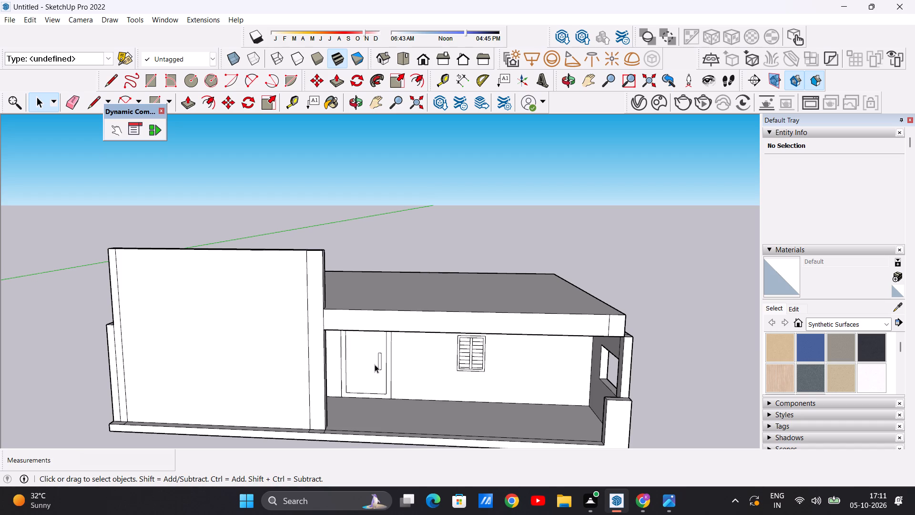
scroll(375, 364, "down", 12)
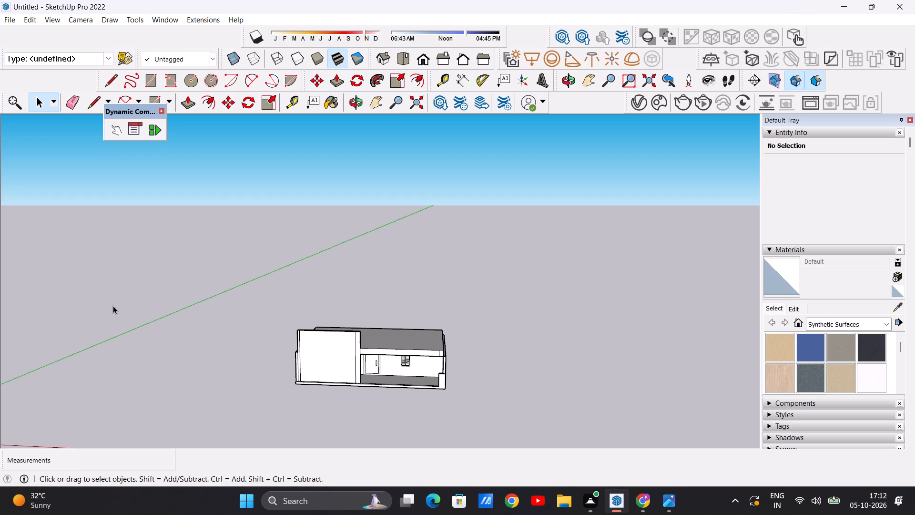
scroll(341, 383, "up", 5)
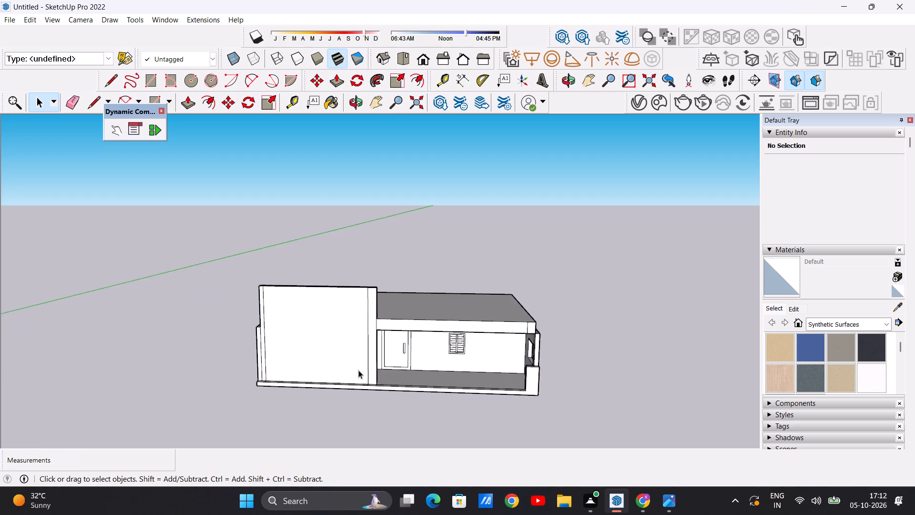
scroll(358, 370, "up", 3)
scroll(394, 360, "down", 7)
scroll(393, 369, "up", 6)
middle_click_drag(400, 368, 399, 353)
scroll(399, 353, "up", 1)
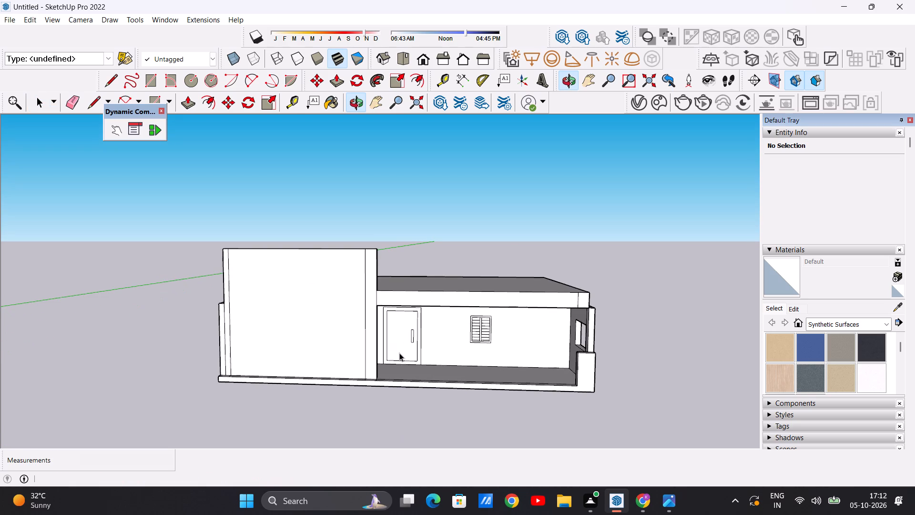
middle_click_drag(399, 353, 399, 353)
scroll(508, 353, "down", 4)
scroll(394, 335, "up", 6)
middle_click_drag(472, 352, 430, 298)
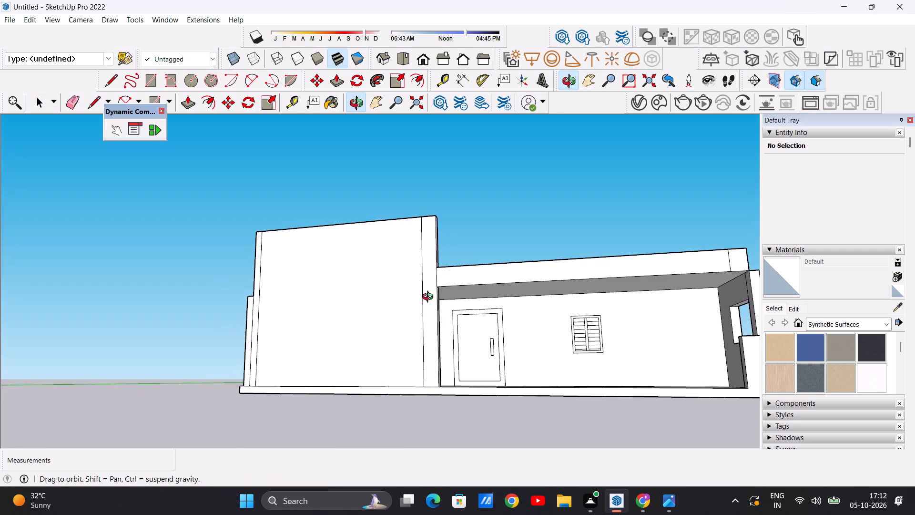
middle_click_drag(430, 298, 468, 336)
scroll(369, 362, "down", 14)
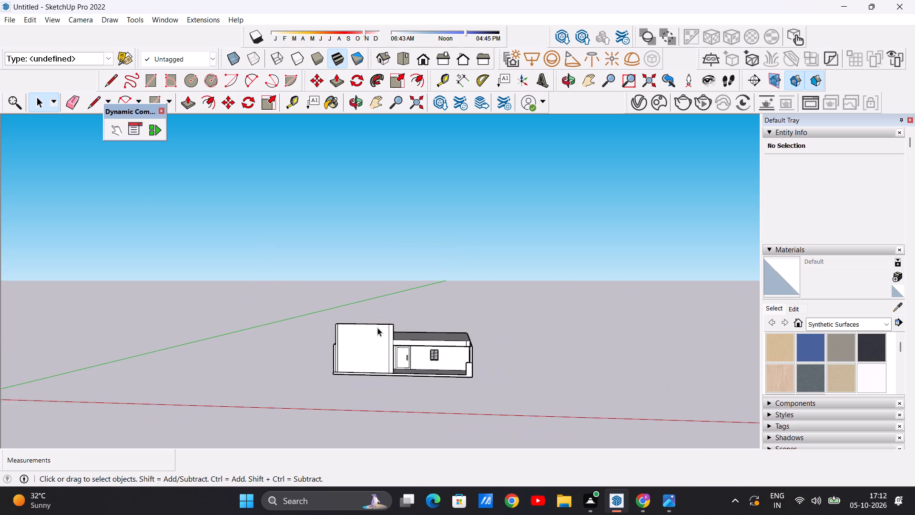
scroll(377, 328, "up", 8)
Examine the raised front wall section and the extended roof slab from above and the side.
middle_click_drag(416, 333, 357, 453)
scroll(357, 453, "up", 1)
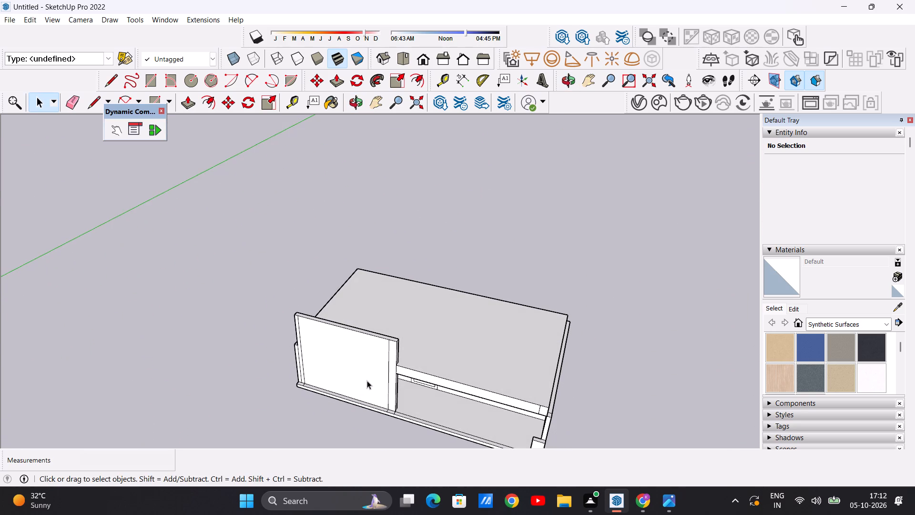
middle_click_drag(470, 394, 282, 390)
scroll(325, 357, "up", 10)
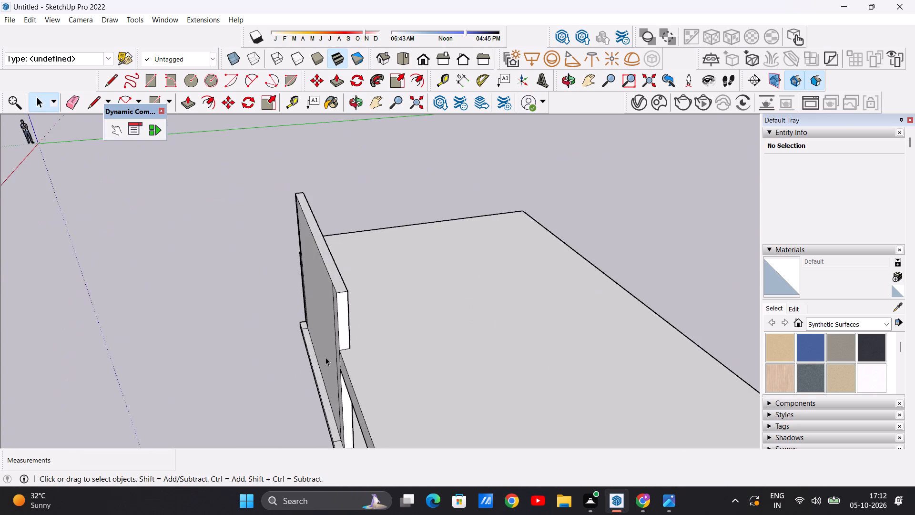
scroll(325, 357, "up", 4)
middle_click_drag(320, 362, 350, 342)
scroll(304, 352, "down", 15)
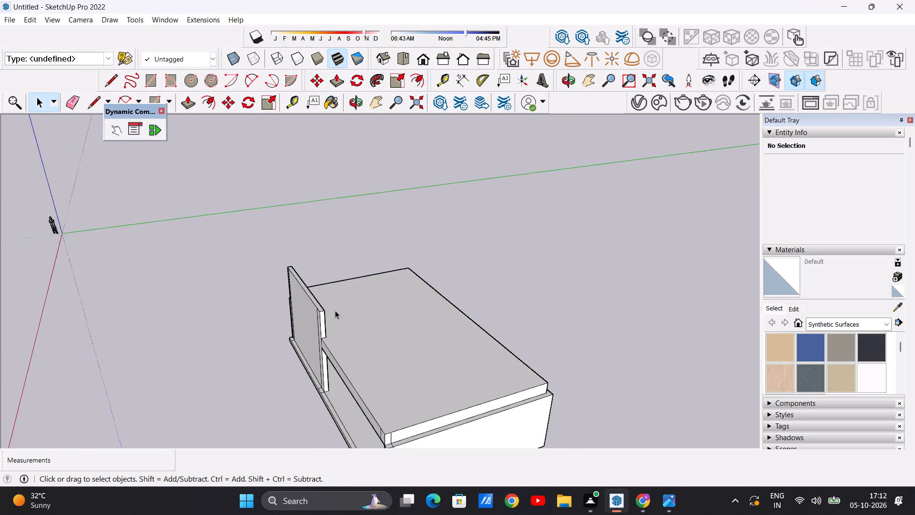
Examine the thickened roof slab, its joint with the raised front wall and the side wall tops from the front and above.
scroll(335, 310, "down", 1)
scroll(338, 374, "up", 4)
middle_click_drag(331, 385, 438, 328)
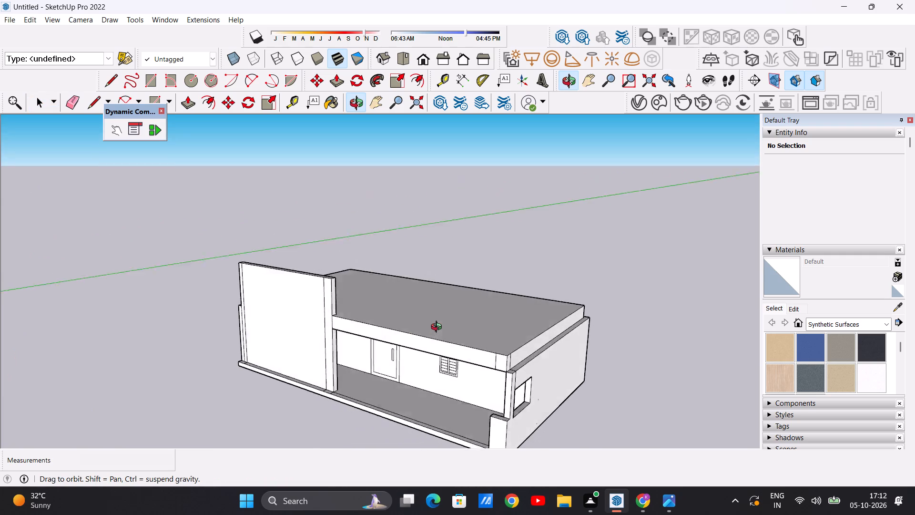
middle_click_drag(438, 328, 473, 306)
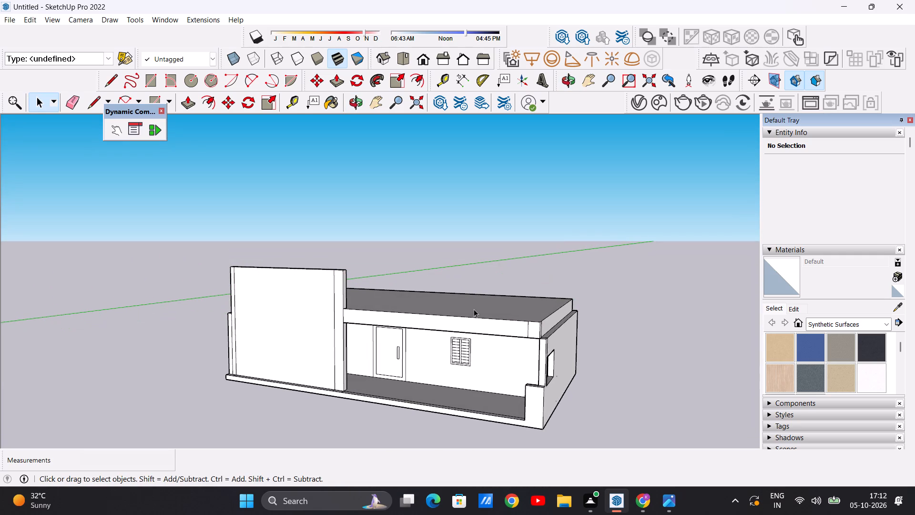
scroll(324, 318, "up", 5)
scroll(386, 321, "up", 13)
middle_click_drag(331, 318, 364, 348)
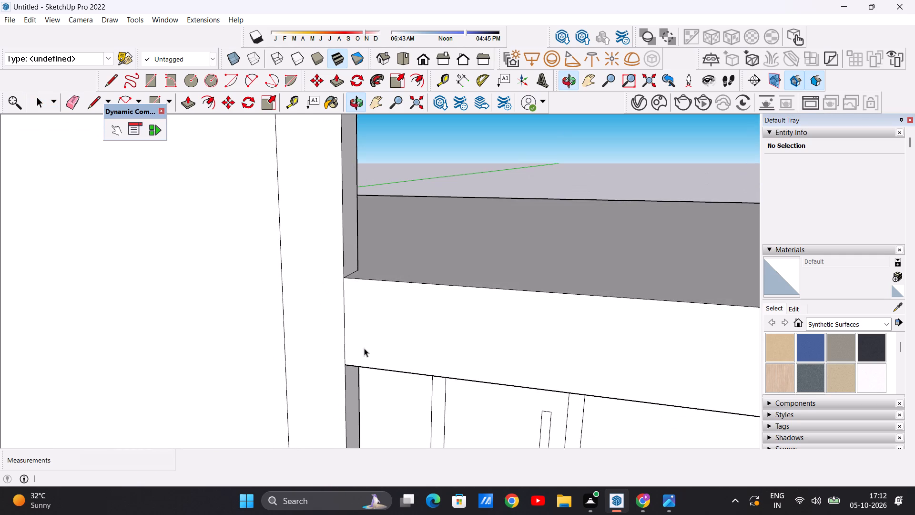
scroll(358, 353, "down", 20)
scroll(358, 353, "down", 6)
middle_click_drag(397, 363, 432, 435)
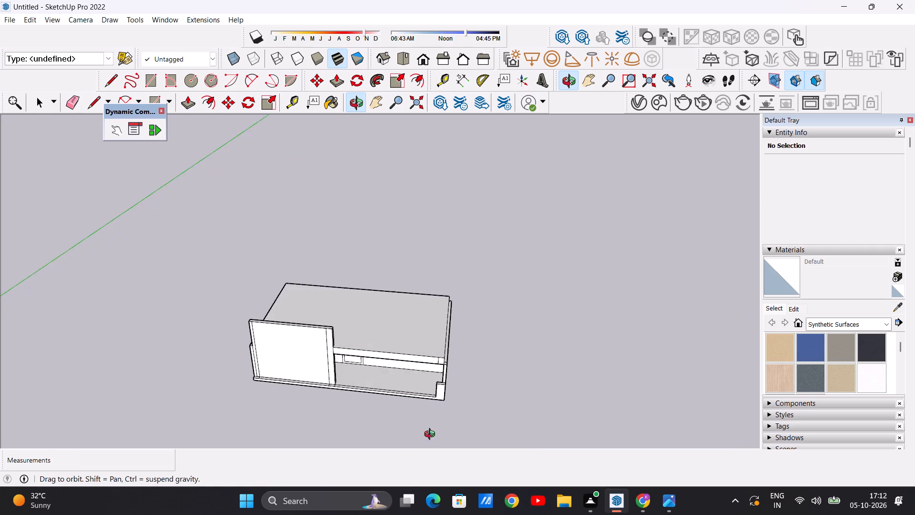
middle_click_drag(432, 435, 409, 478)
scroll(443, 342, "up", 12)
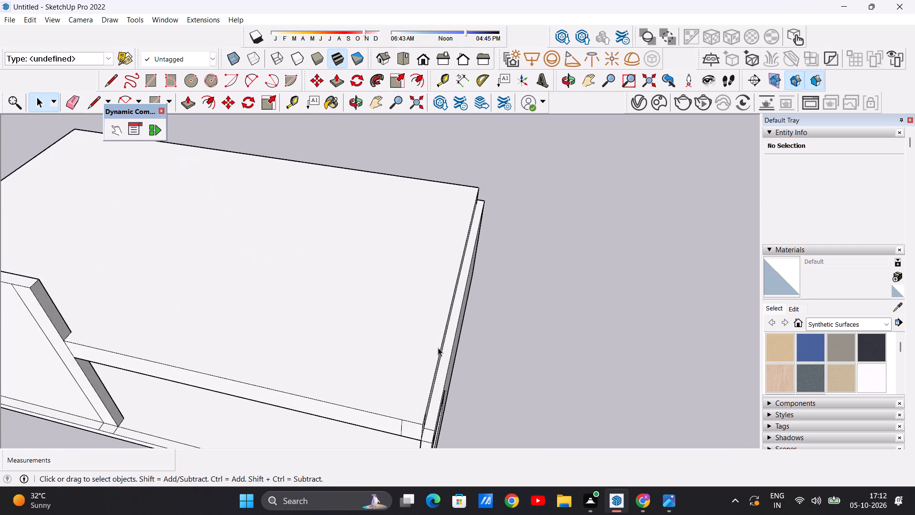
scroll(431, 349, "down", 15)
middle_click_drag(421, 357, 410, 271)
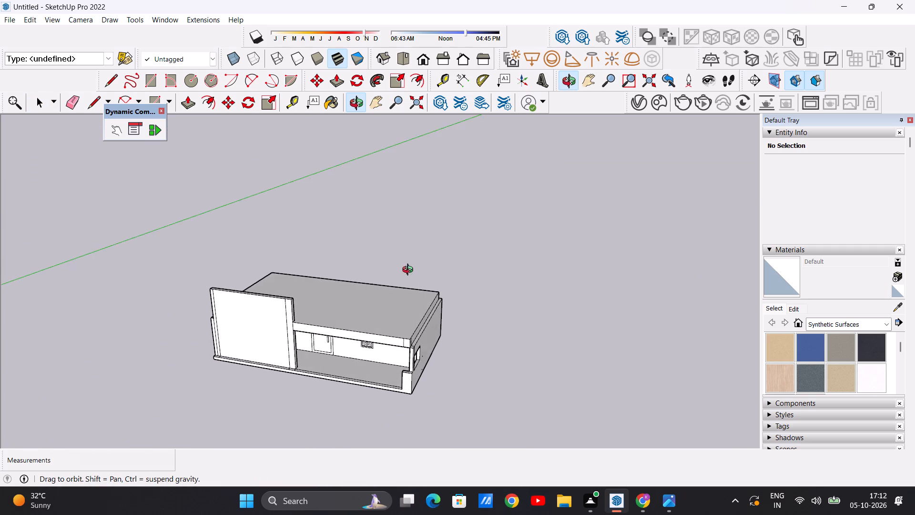
middle_click_drag(410, 271, 410, 270)
Push/Pull the top face of the side and back walls up 10' to form the first-floor walls.
scroll(434, 351, "up", 7)
middle_click_drag(403, 355, 409, 447)
scroll(407, 410, "up", 5)
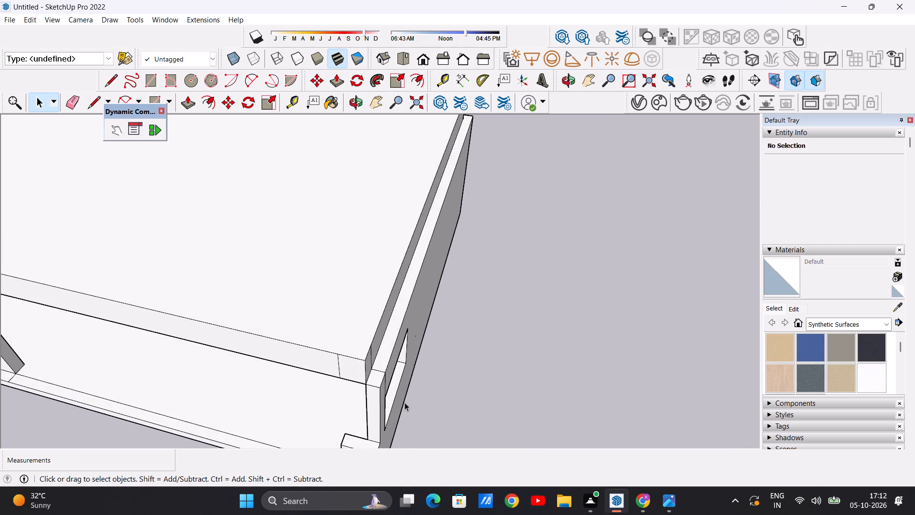
key("p")
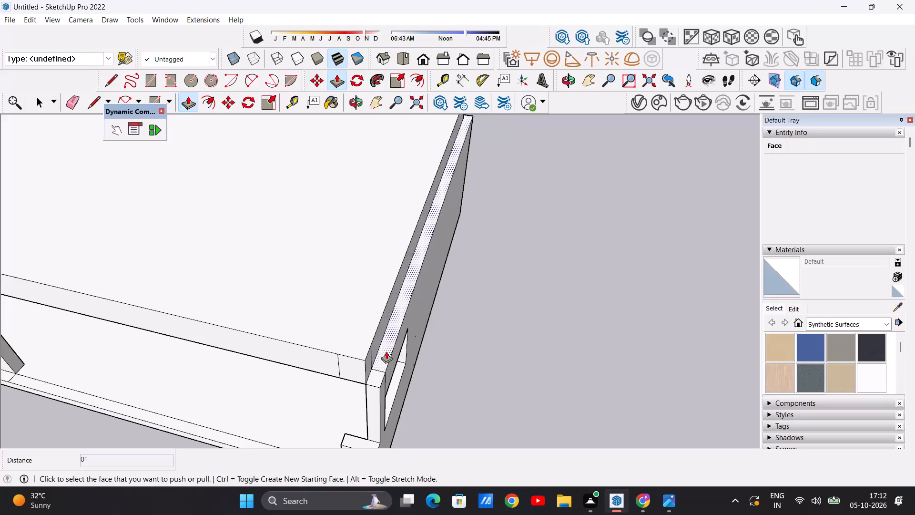
left_click(386, 351)
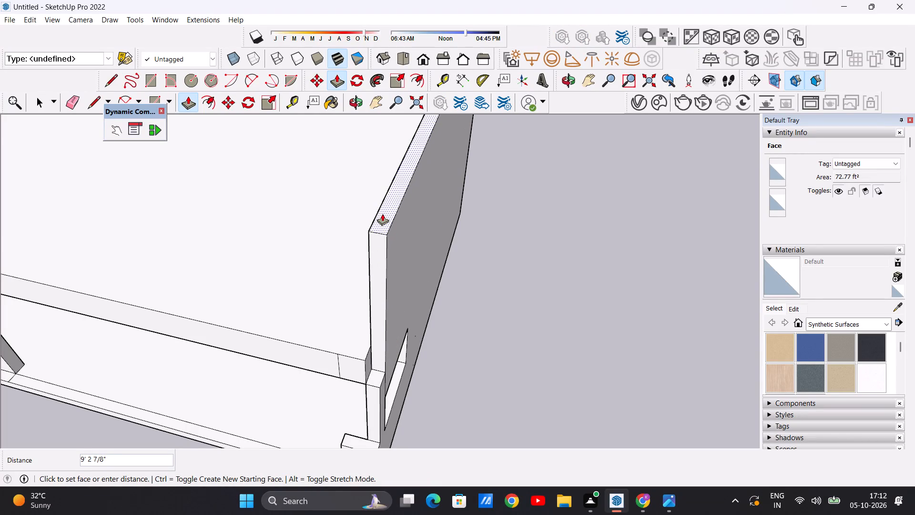
type("10'")
key("Return")
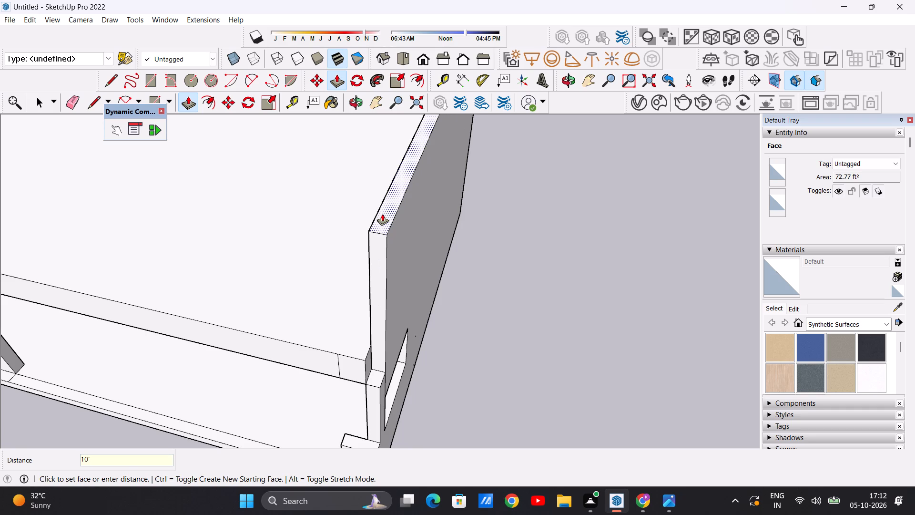
key("space")
Push/Pull the top of the side wall's lower front segment, beside the raised front wall, up level with the rest of that wall.
scroll(385, 211, "down", 20)
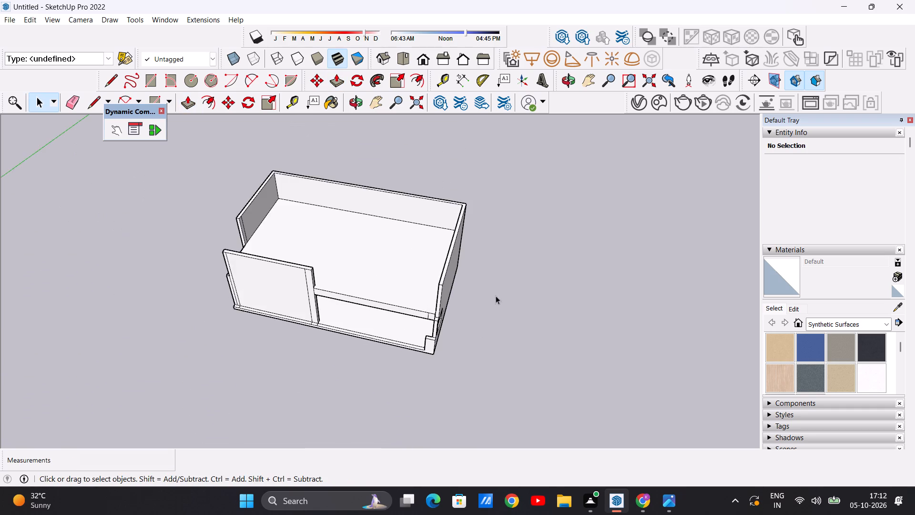
middle_click_drag(345, 323, 502, 151)
middle_click_drag(300, 198, 400, 341)
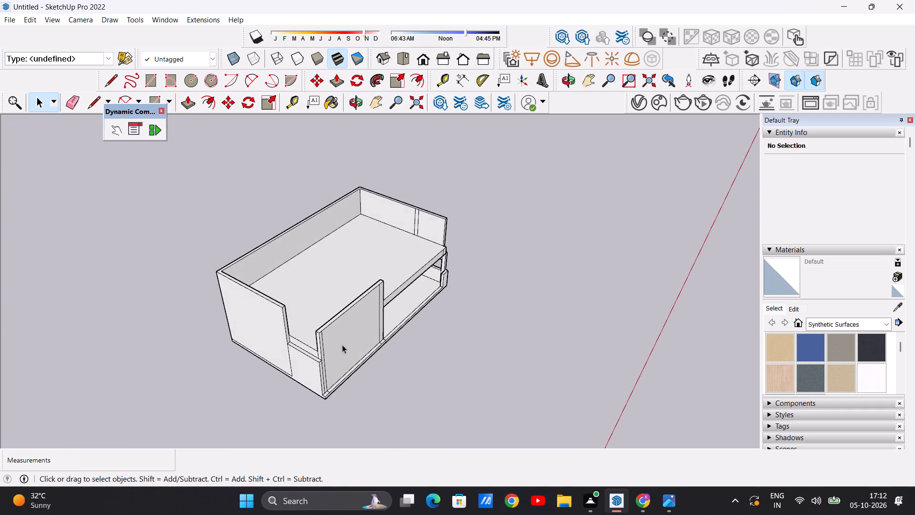
scroll(339, 346, "up", 8)
middle_click_drag(305, 333, 450, 369)
scroll(450, 369, "up", 1)
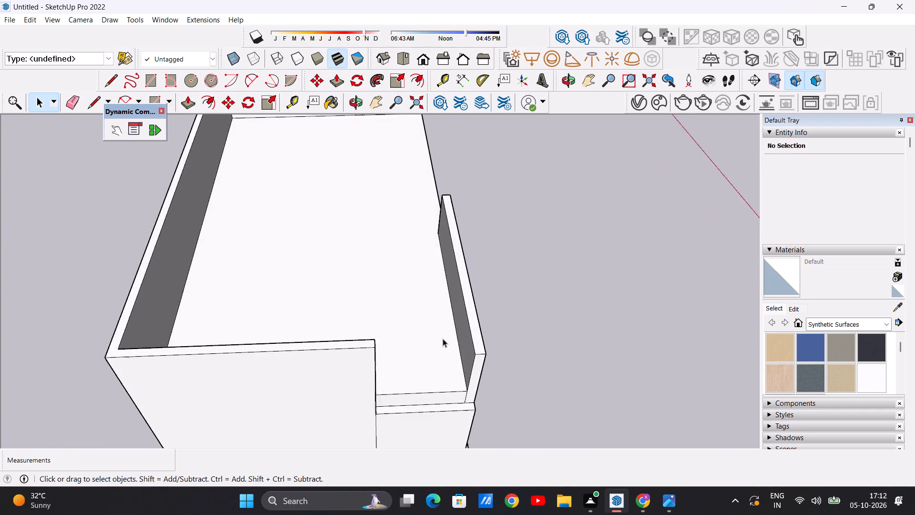
scroll(441, 311, "down", 6)
scroll(431, 337, "up", 6)
middle_click_drag(433, 357, 433, 389)
scroll(486, 408, "up", 8)
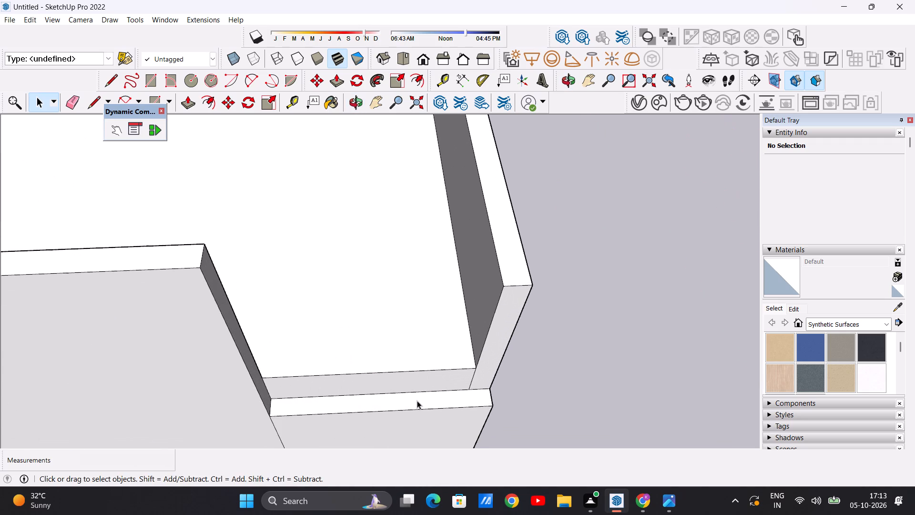
key("p")
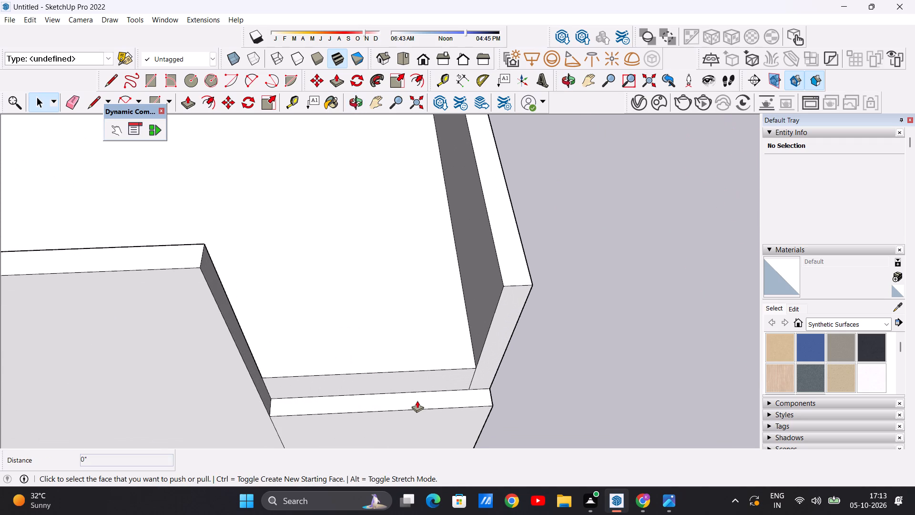
left_click(421, 395)
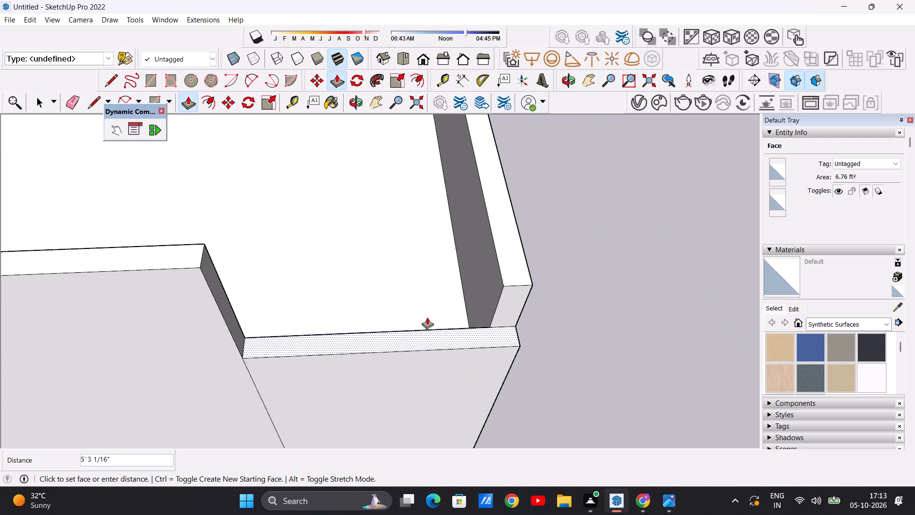
scroll(304, 284, "down", 4)
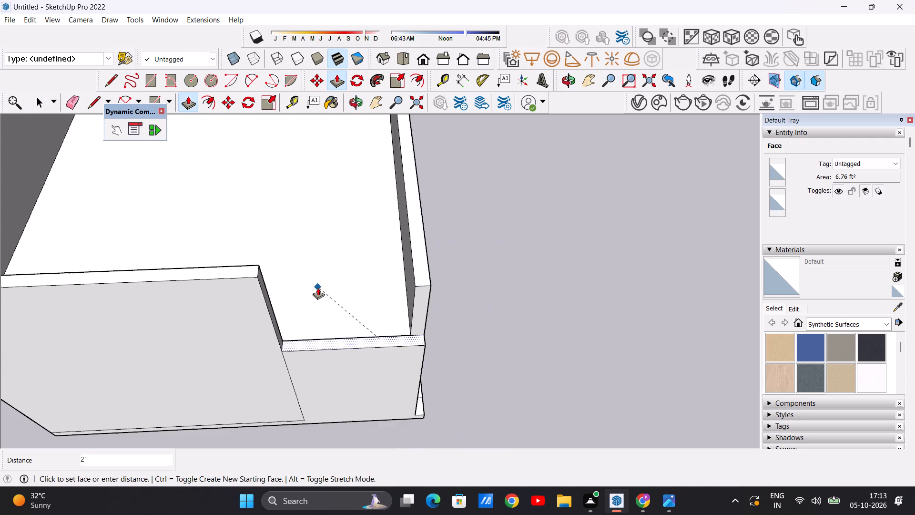
scroll(318, 288, "down", 5)
scroll(258, 302, "up", 11)
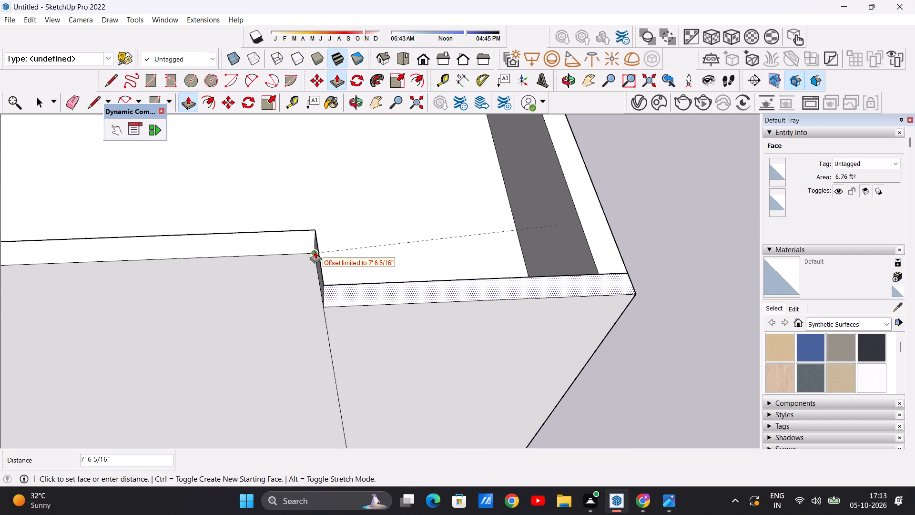
left_click(315, 250)
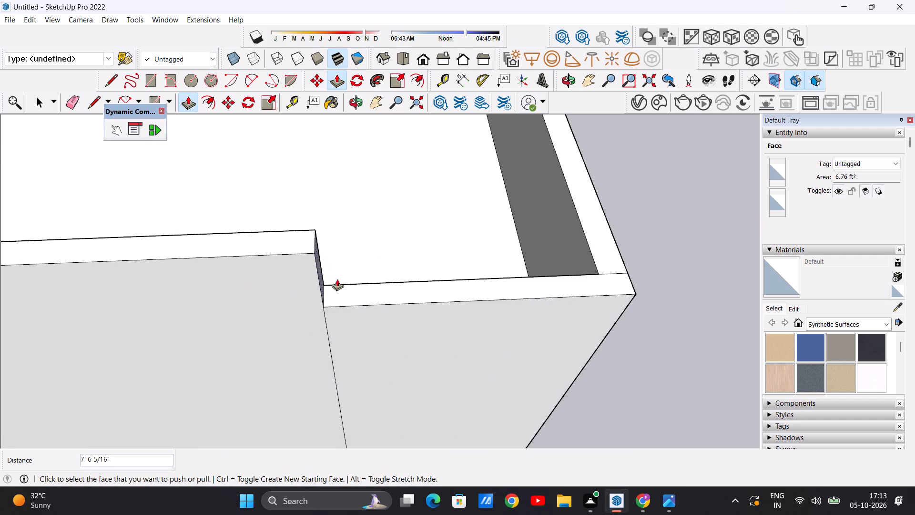
left_click(356, 289)
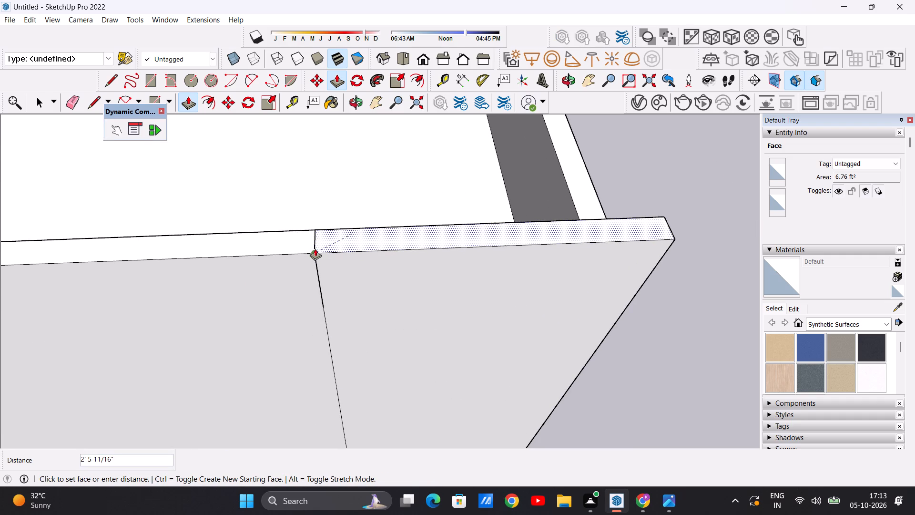
left_click(315, 248)
key("space")
Examine the raised first-floor walls around the roof slab from the front and above.
scroll(314, 248, "down", 6)
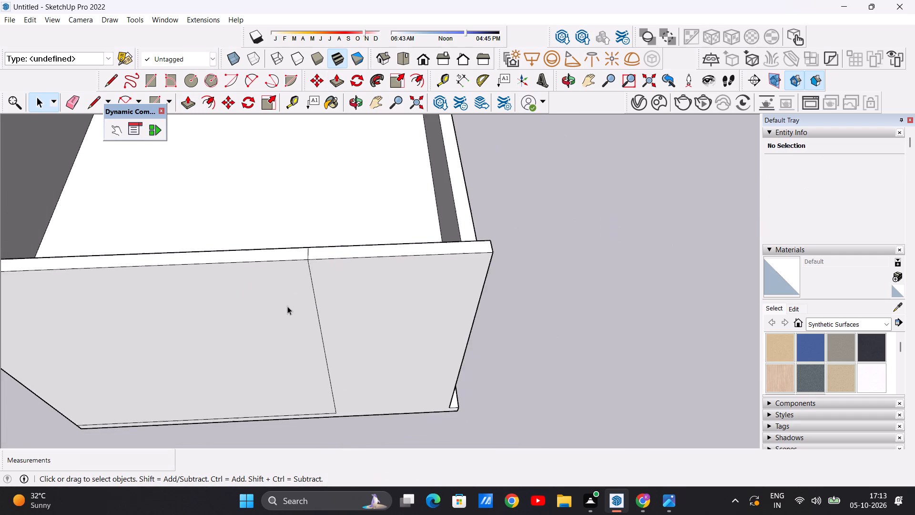
scroll(287, 306, "down", 12)
middle_click_drag(495, 295, 172, 185)
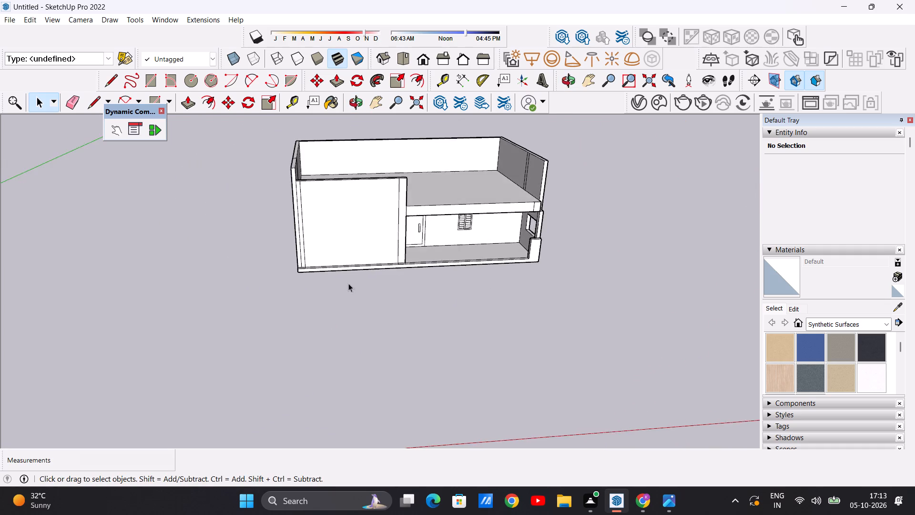
scroll(404, 317, "down", 6)
middle_click_drag(414, 305, 359, 261)
scroll(368, 204, "up", 14)
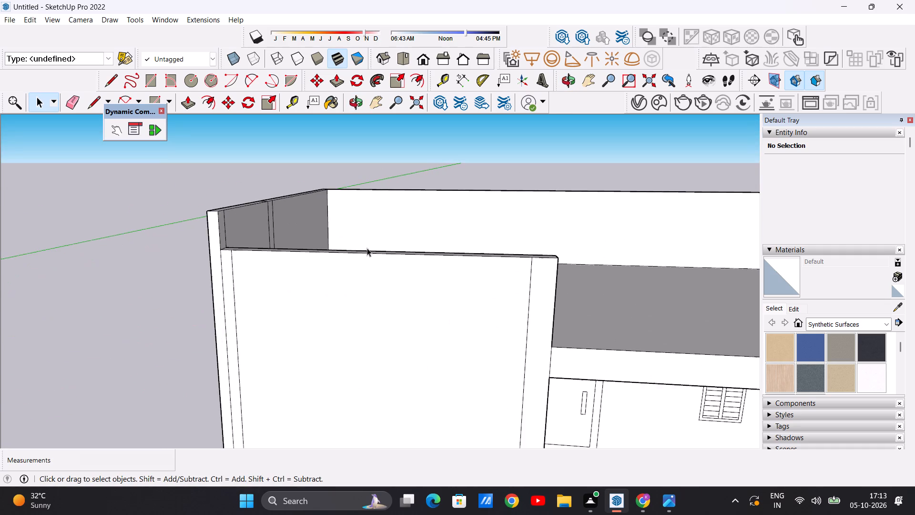
scroll(314, 289, "down", 9)
middle_click_drag(336, 299, 367, 463)
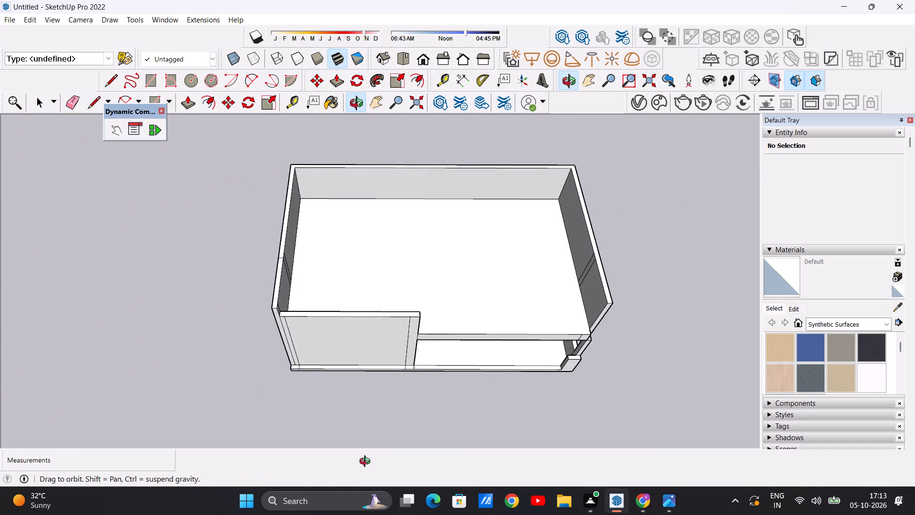
middle_click_drag(367, 463, 367, 463)
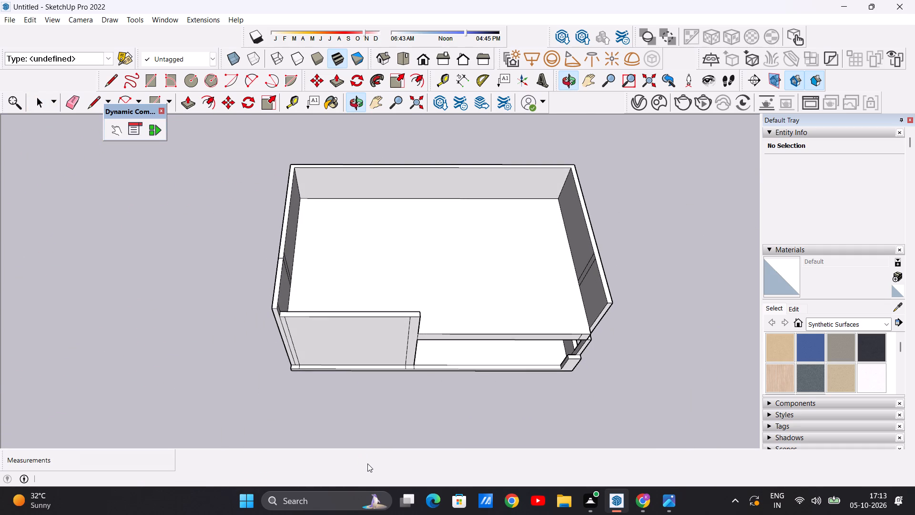
Draw a 48' 6" line across the roof slab between the side walls, joining the rear edges of their paired vertical lines.
middle_click_drag(424, 294, 432, 378)
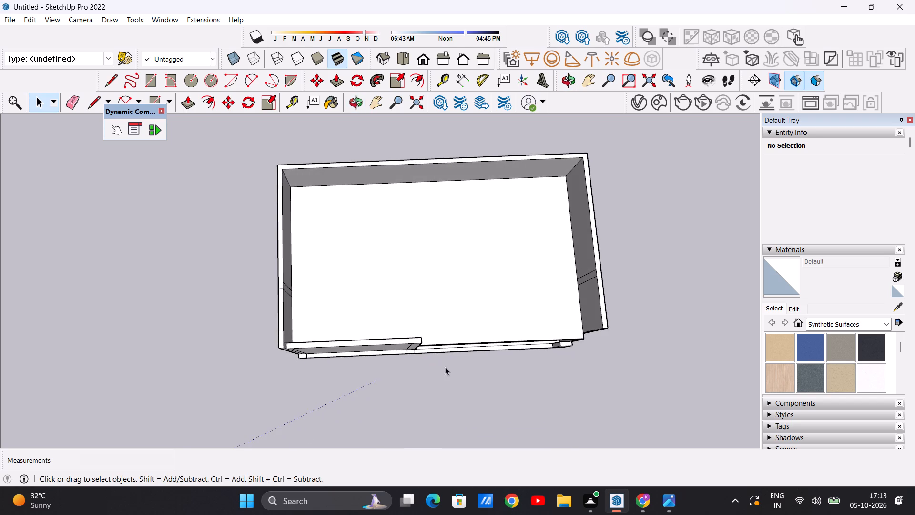
scroll(509, 298, "up", 3)
middle_click_drag(507, 300, 468, 300)
middle_click_drag(449, 313, 459, 334)
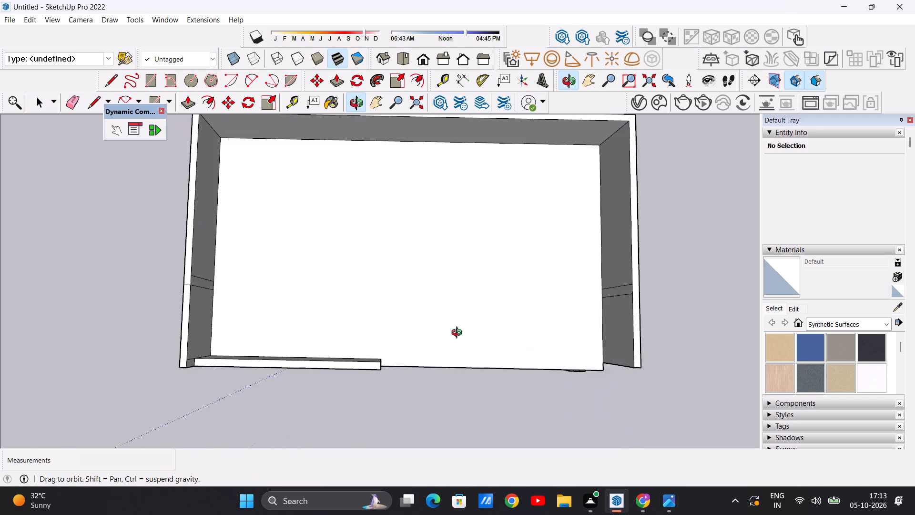
middle_click_drag(459, 334, 479, 342)
scroll(550, 288, "up", 13)
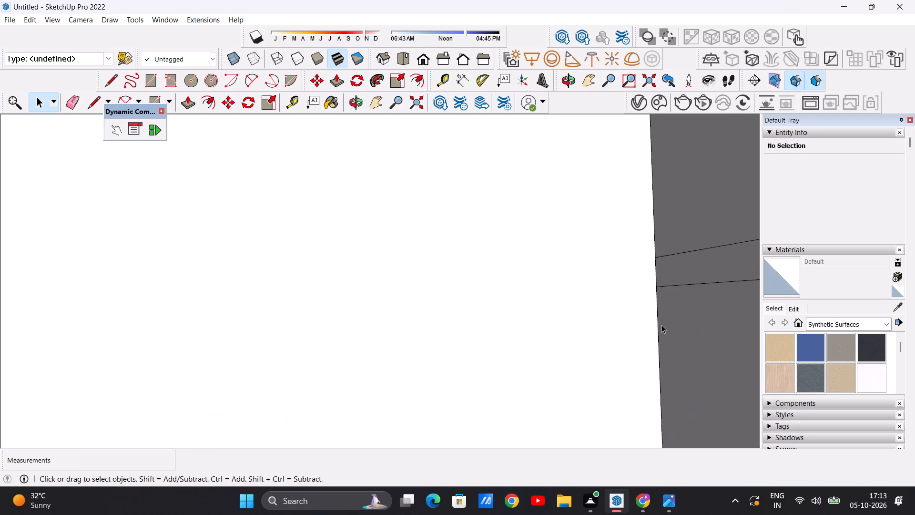
key("l")
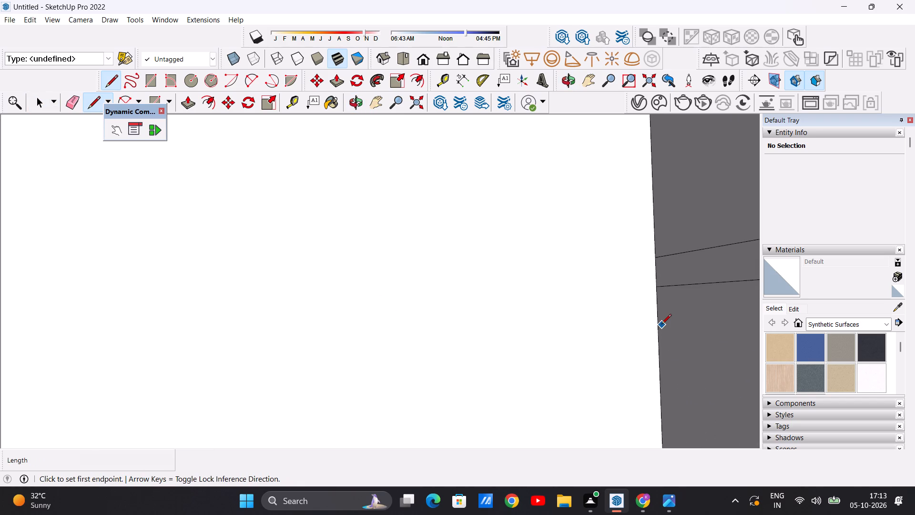
left_click(654, 261)
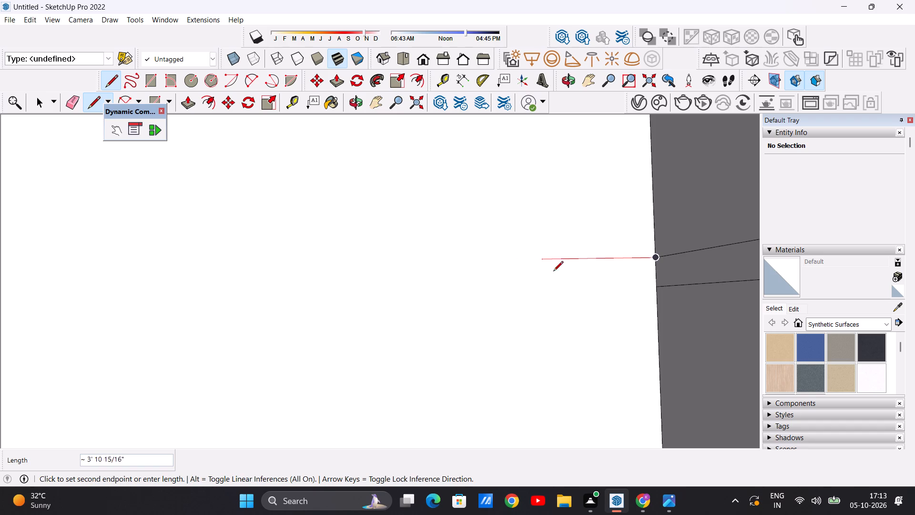
scroll(555, 272, "down", 14)
scroll(220, 286, "down", 5)
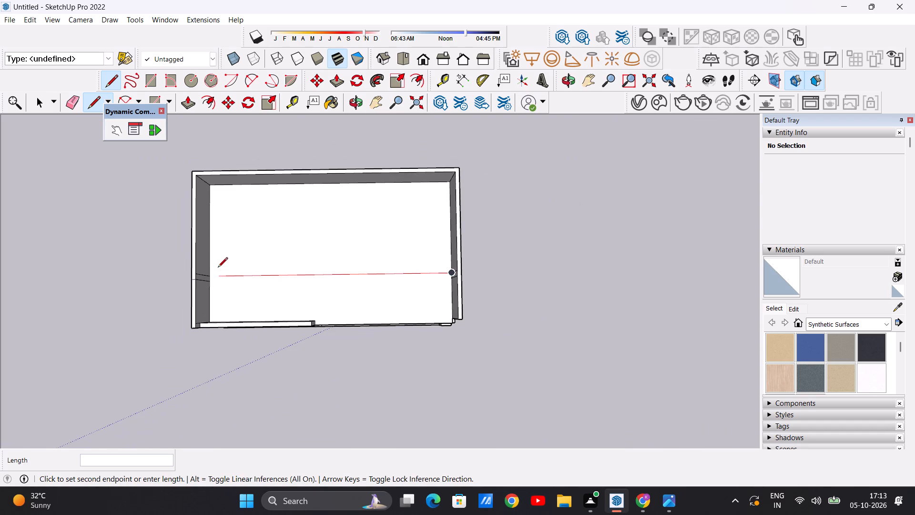
scroll(216, 269, "up", 8)
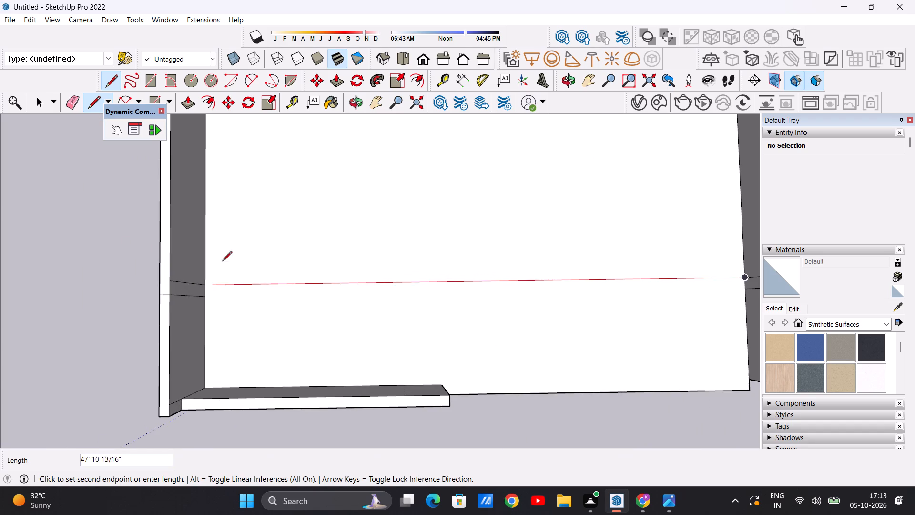
left_click(204, 285)
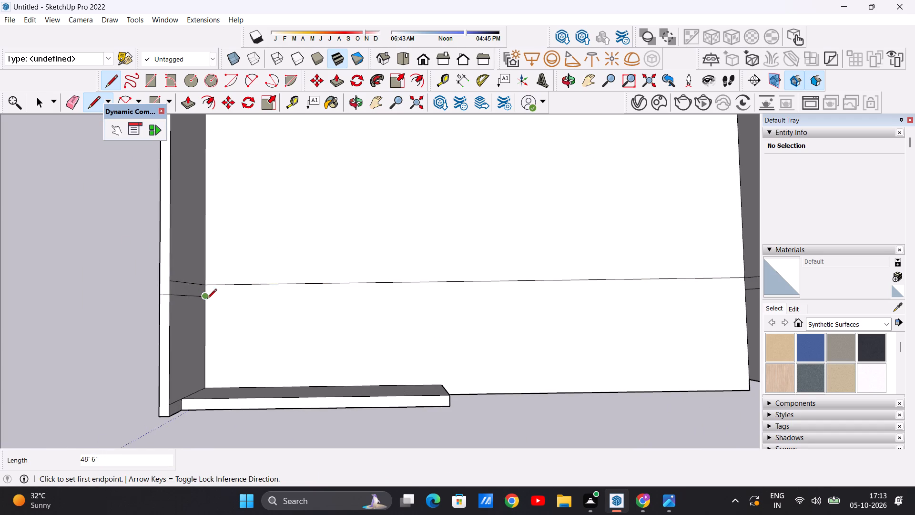
Draw a second 48' 6" line across the roof slab, joining the front edges of the side walls' paired vertical lines.
left_click(204, 301)
scroll(427, 294, "down", 4)
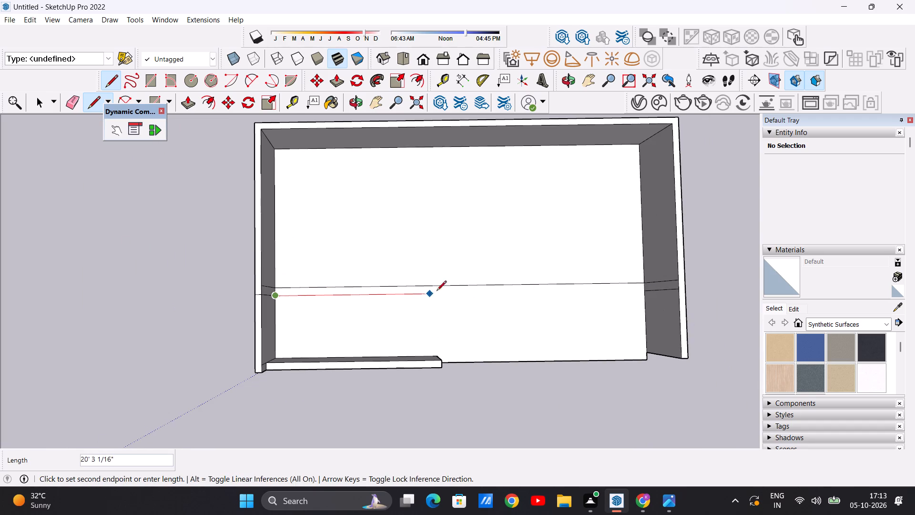
scroll(645, 292, "up", 9)
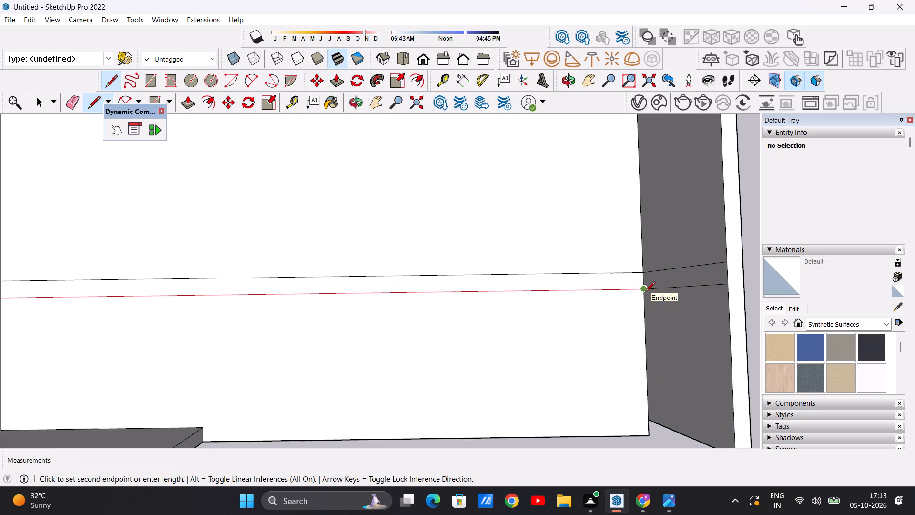
left_click(647, 292)
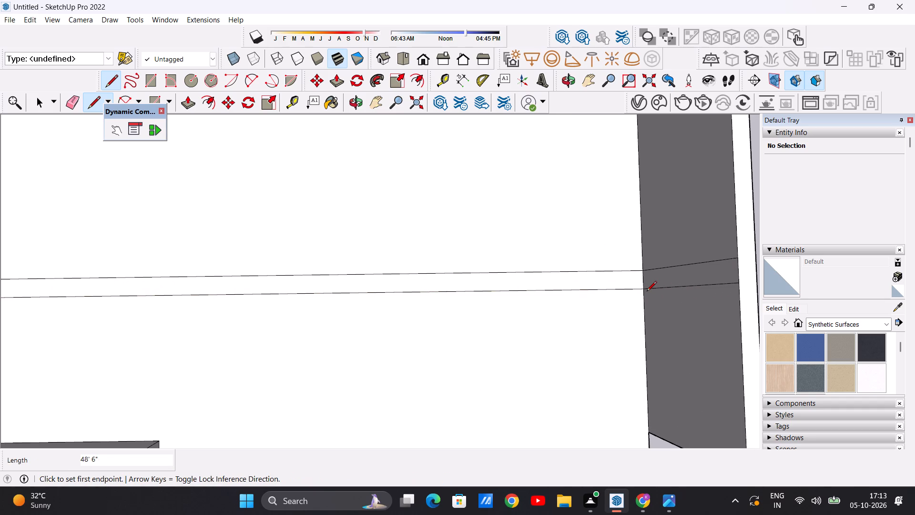
key("space")
Push/Pull the narrow strip between the two roof-slab lines up 8', level with the tops of the side walls.
scroll(647, 292, "up", 1)
scroll(501, 346, "down", 13)
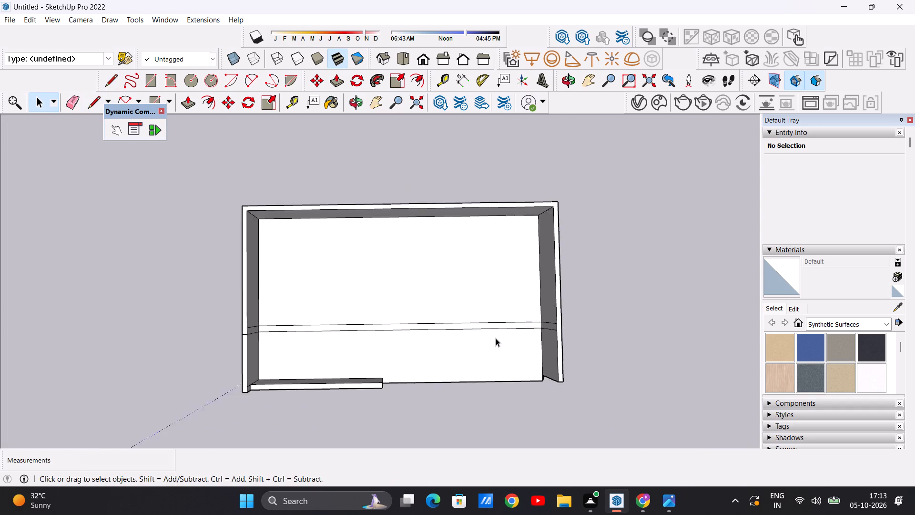
scroll(496, 338, "down", 2)
middle_click_drag(507, 382, 494, 318)
scroll(517, 328, "up", 11)
scroll(516, 324, "down", 1)
scroll(516, 324, "up", 5)
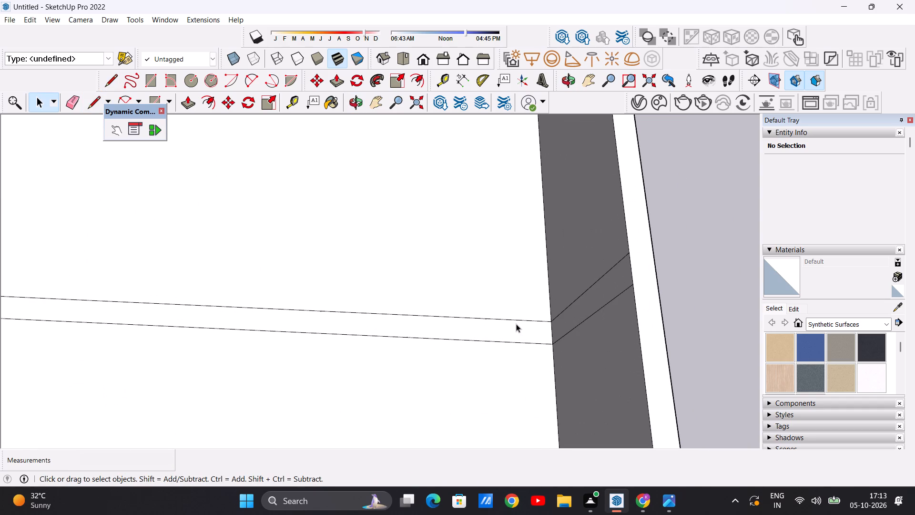
key("p")
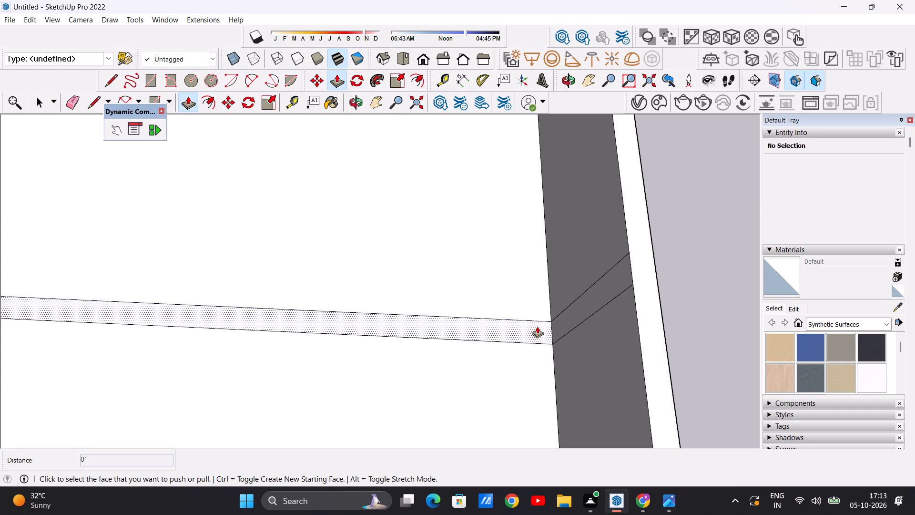
left_click(537, 326)
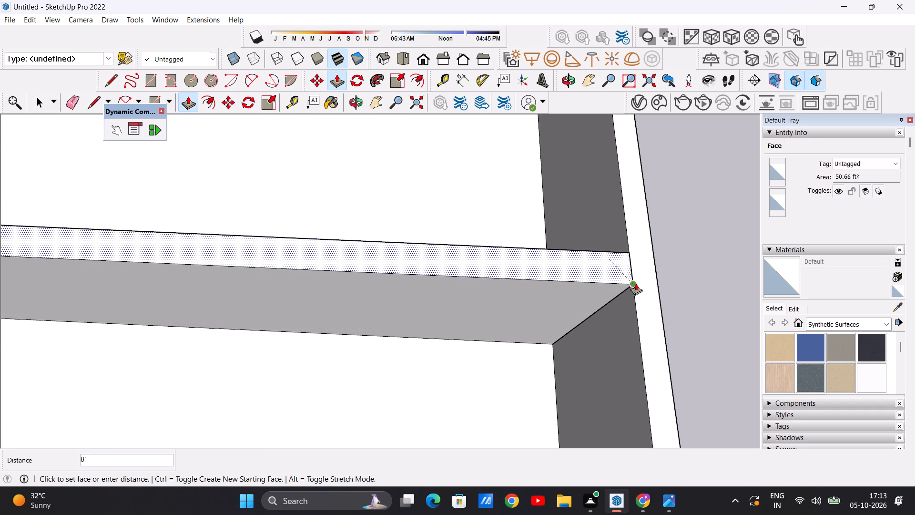
left_click(636, 283)
key("space")
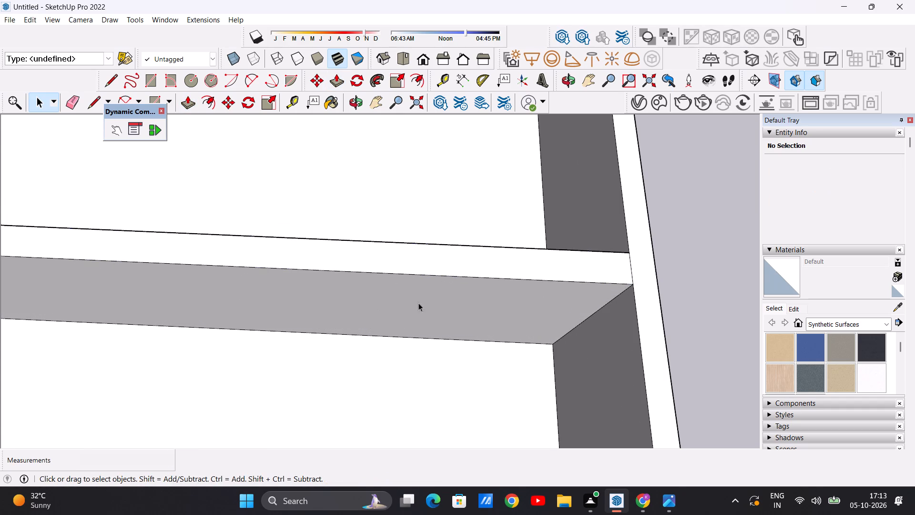
Examine the front elevation, especially the small louvered window beside the ground-floor door.
scroll(412, 303, "down", 20)
scroll(412, 303, "down", 3)
middle_click_drag(386, 332, 398, 194)
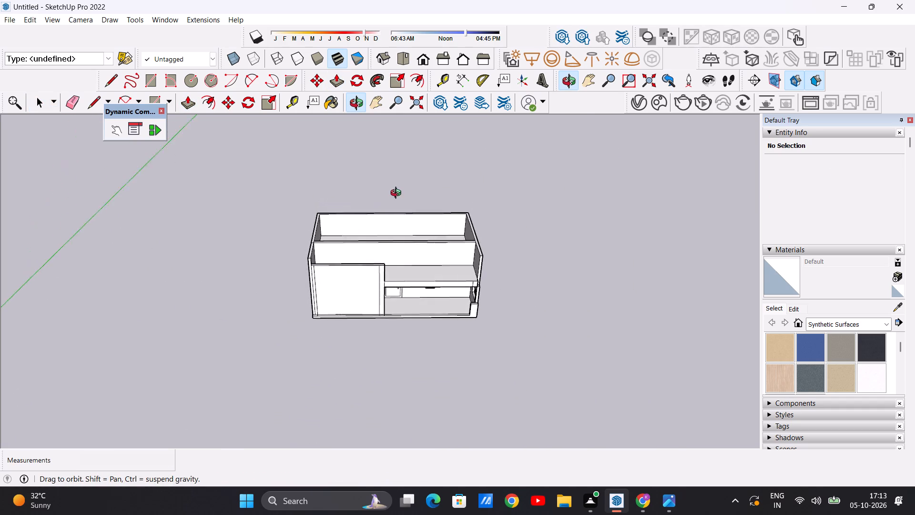
middle_click_drag(398, 194, 399, 124)
middle_click_drag(394, 275, 390, 241)
scroll(381, 249, "up", 7)
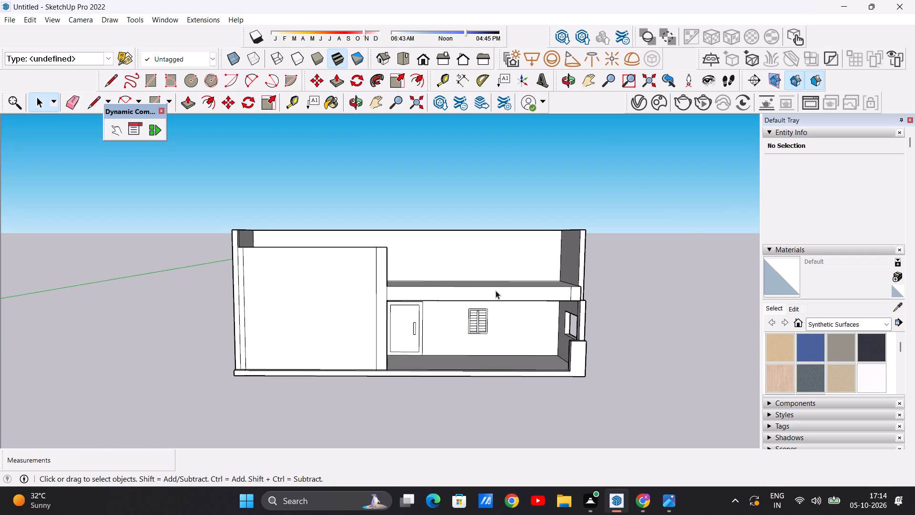
scroll(482, 316, "up", 7)
scroll(566, 330, "down", 3)
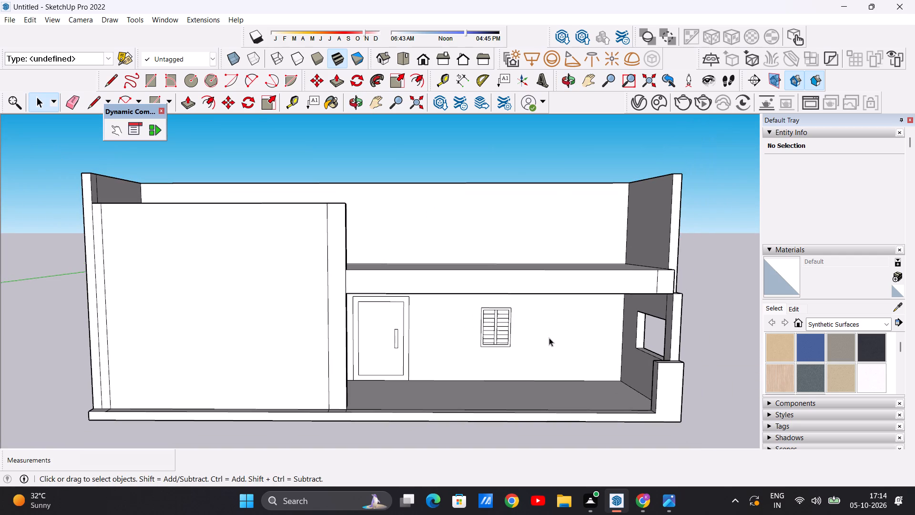
scroll(531, 331, "up", 6)
scroll(464, 329, "up", 2)
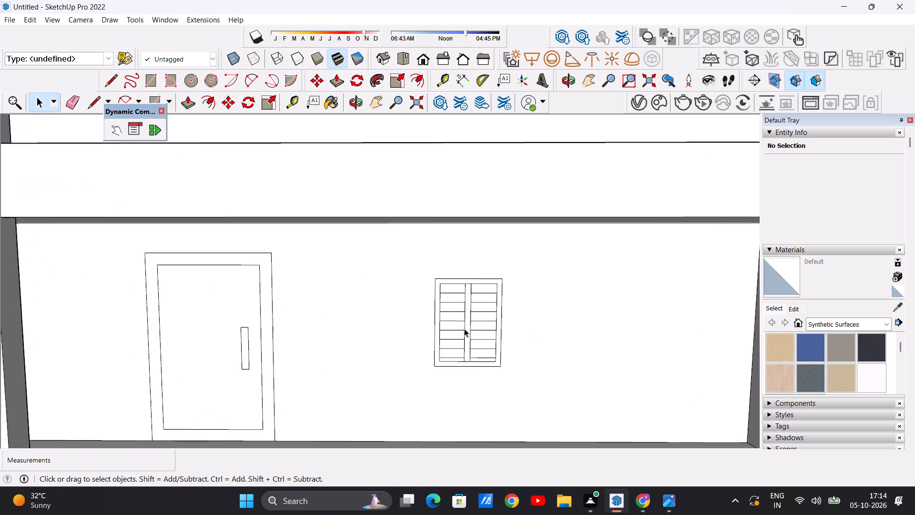
scroll(464, 329, "up", 2)
scroll(462, 330, "down", 10)
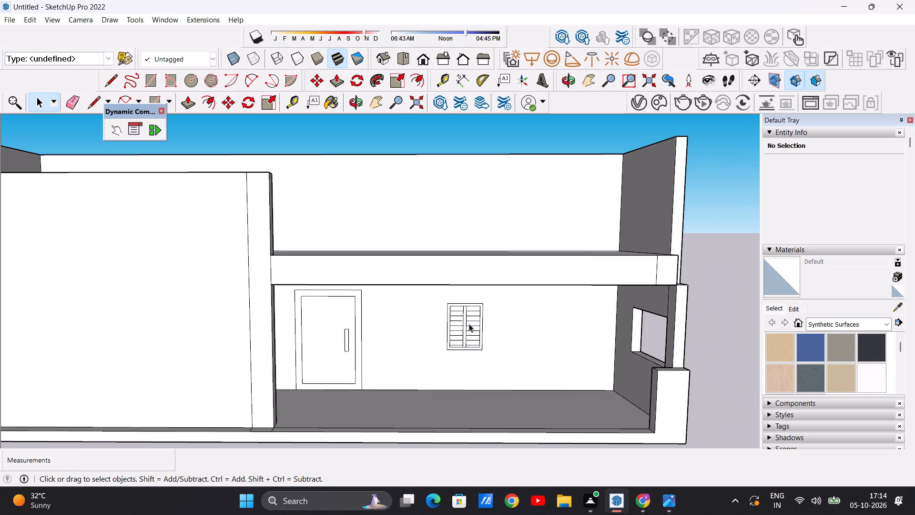
scroll(470, 319, "up", 6)
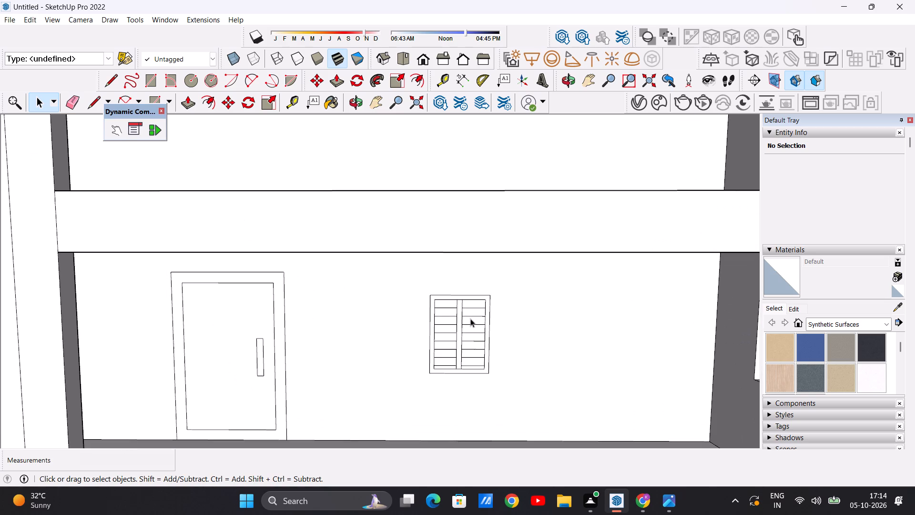
scroll(469, 319, "down", 3)
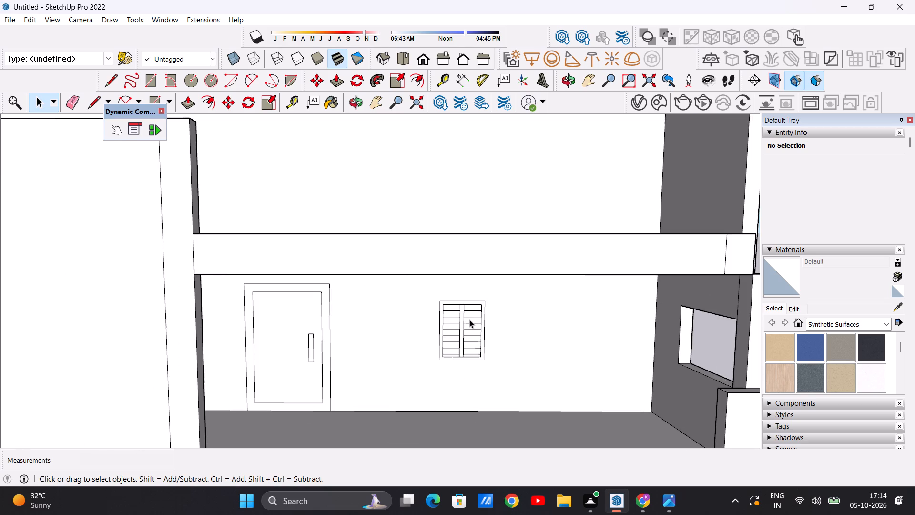
scroll(469, 319, "up", 2)
scroll(469, 319, "down", 9)
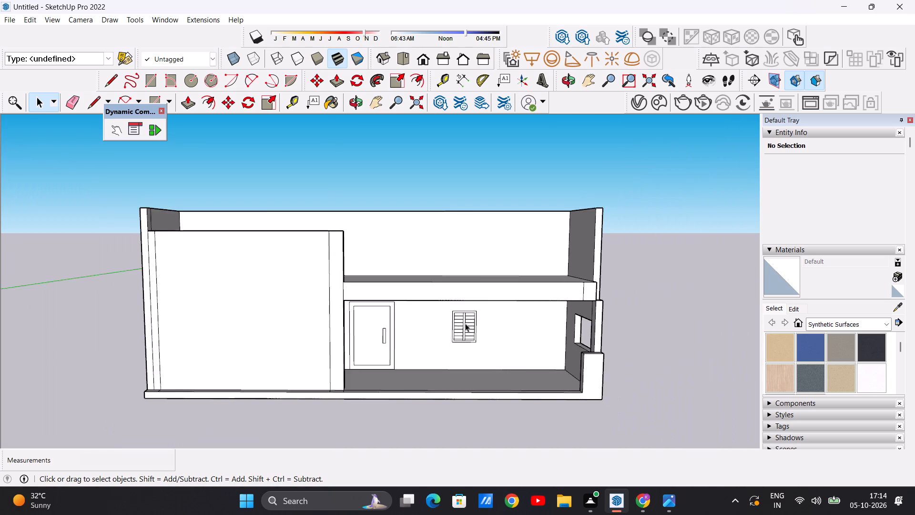
scroll(465, 324, "down", 5)
scroll(479, 310, "up", 13)
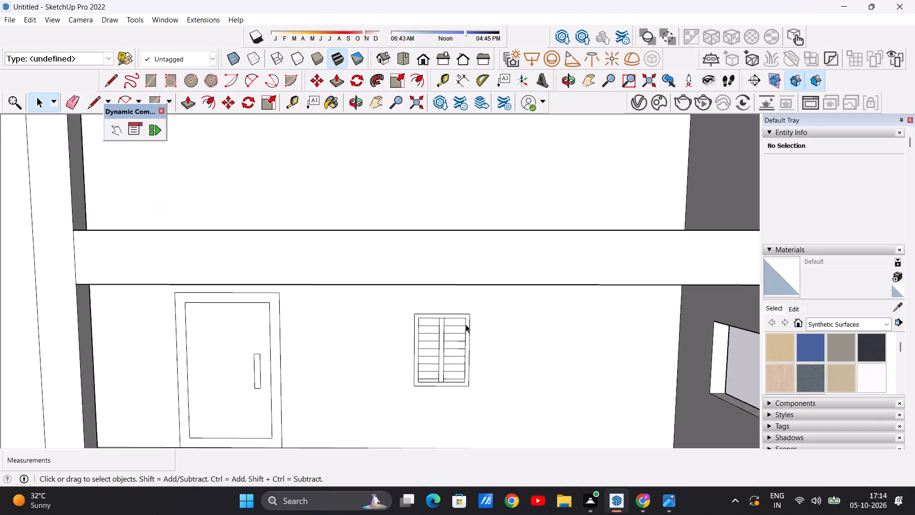
scroll(466, 324, "up", 6)
scroll(462, 328, "down", 10)
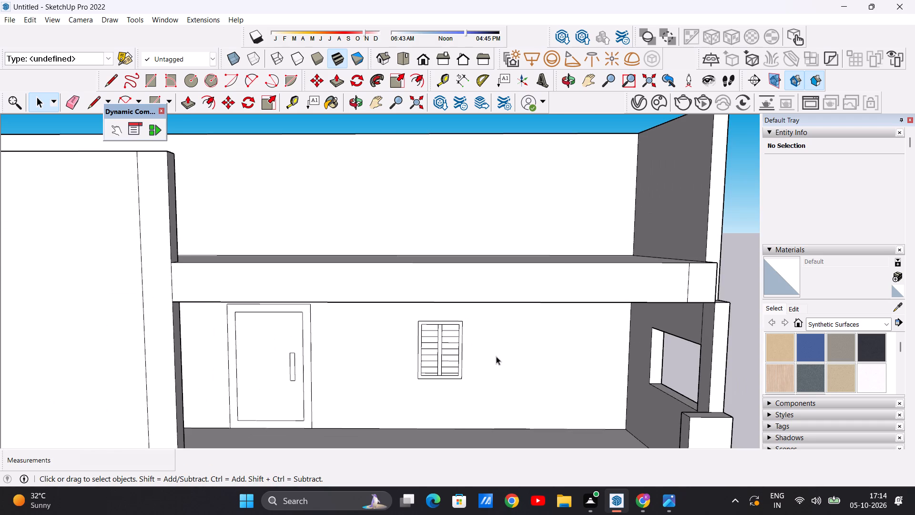
scroll(503, 360, "up", 4)
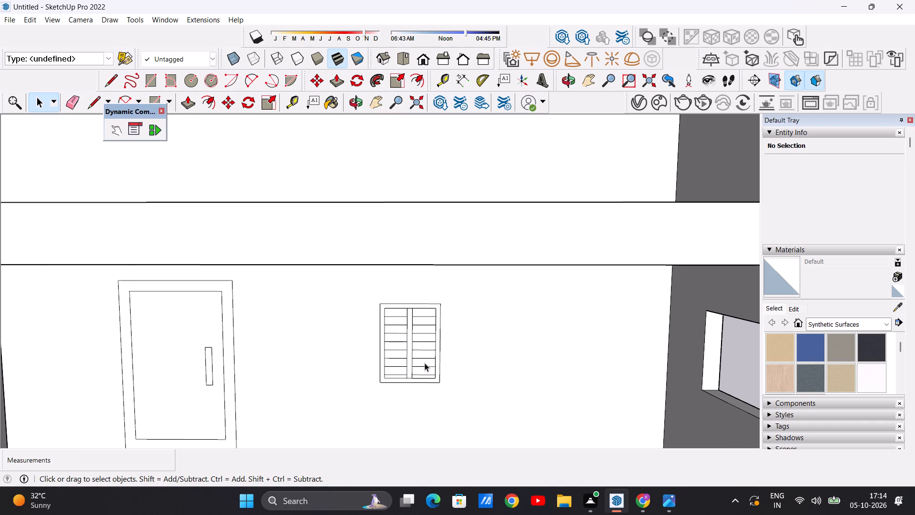
Erase all lines of the louvered window beside the ground-floor door, leaving the wall blank there.
key("e")
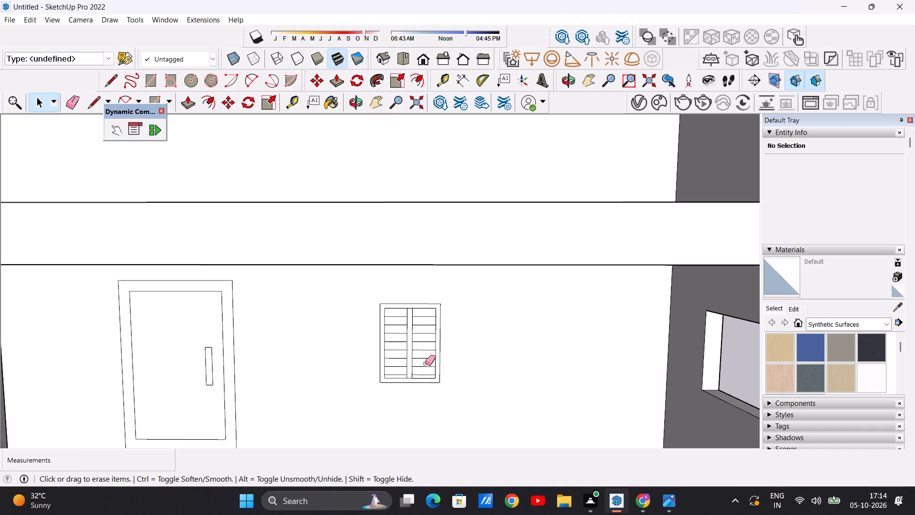
scroll(438, 293, "down", 4)
scroll(414, 297, "up", 7)
left_click_drag(438, 293, 446, 349)
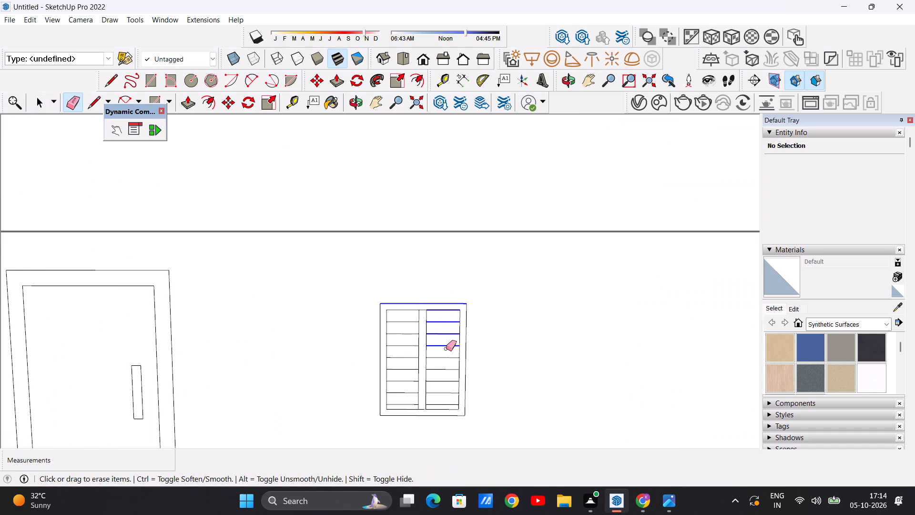
left_click_drag(399, 300, 417, 388)
left_click_drag(486, 323, 441, 334)
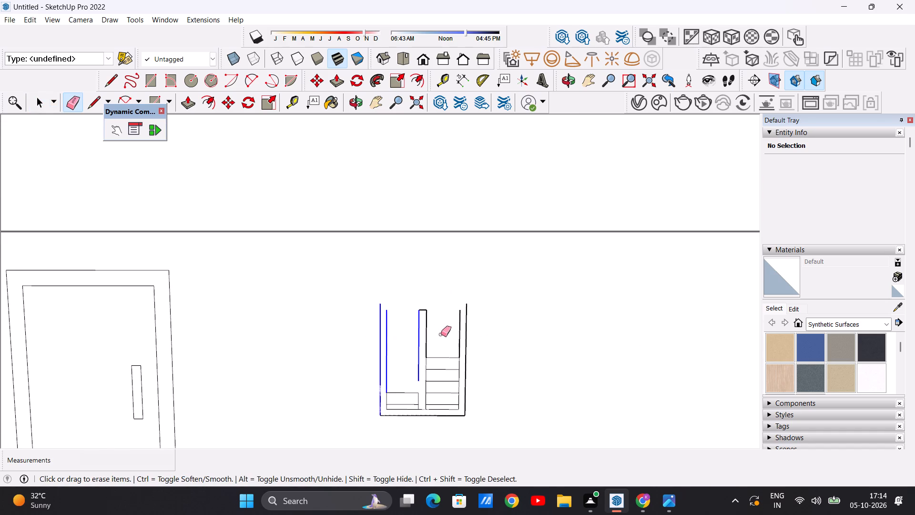
left_click_drag(441, 334, 488, 334)
left_click_drag(422, 335, 434, 409)
left_click_drag(438, 346, 444, 416)
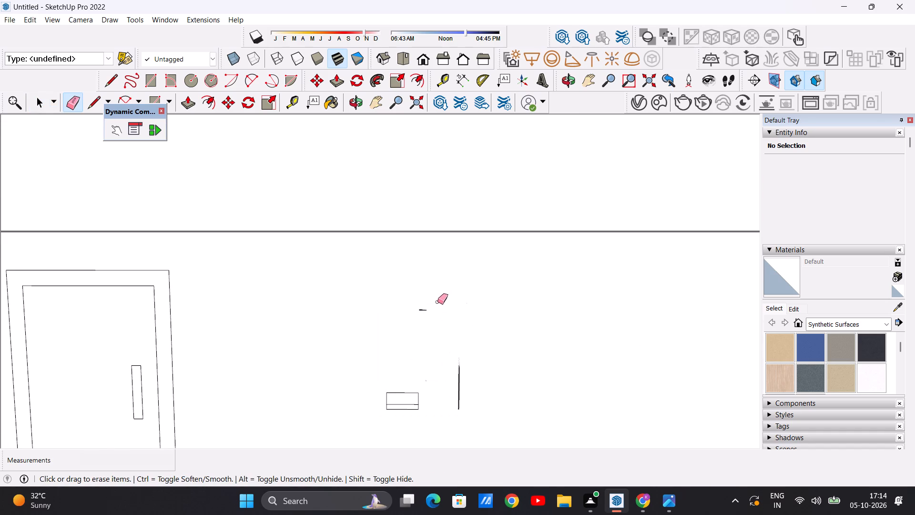
left_click_drag(427, 299, 420, 331)
left_click_drag(493, 359, 434, 387)
left_click_drag(419, 376, 417, 412)
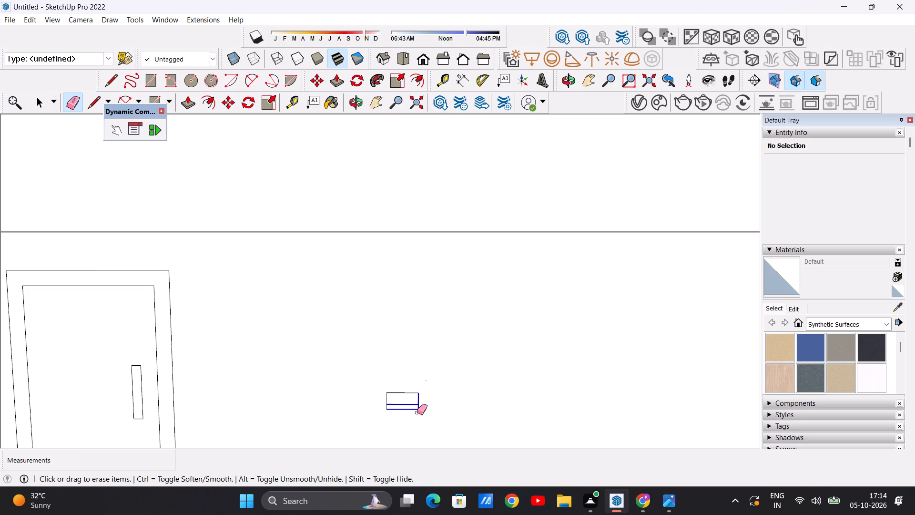
left_click_drag(400, 387, 398, 411)
left_click_drag(433, 365, 394, 383)
left_click_drag(414, 381, 369, 410)
scroll(434, 363, "down", 15)
scroll(472, 381, "up", 7)
scroll(429, 380, "up", 2)
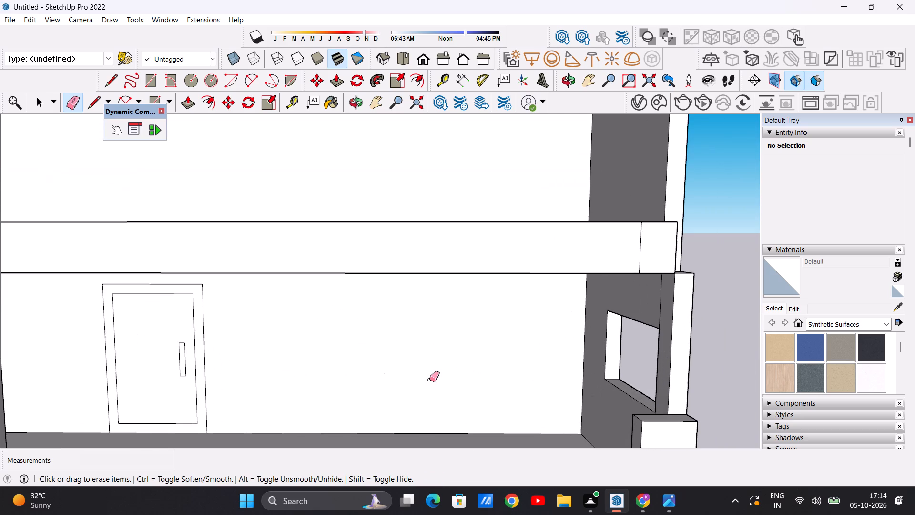
key("space")
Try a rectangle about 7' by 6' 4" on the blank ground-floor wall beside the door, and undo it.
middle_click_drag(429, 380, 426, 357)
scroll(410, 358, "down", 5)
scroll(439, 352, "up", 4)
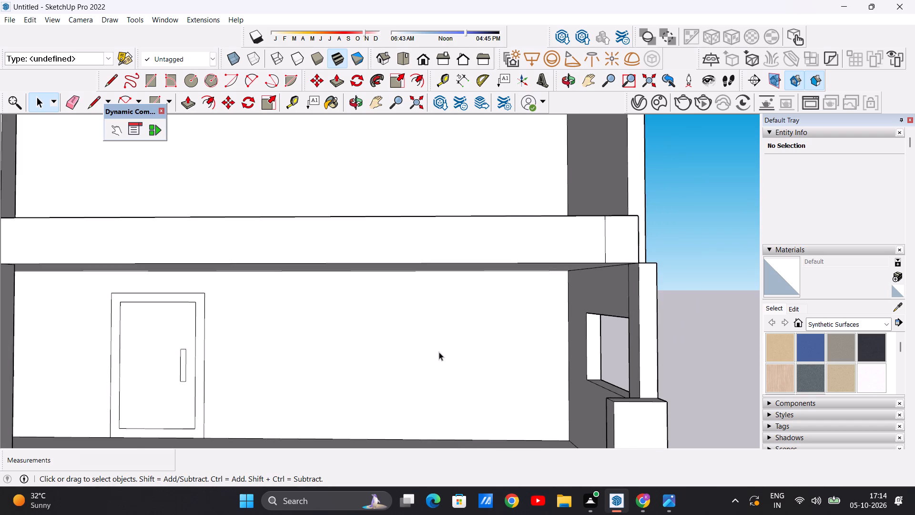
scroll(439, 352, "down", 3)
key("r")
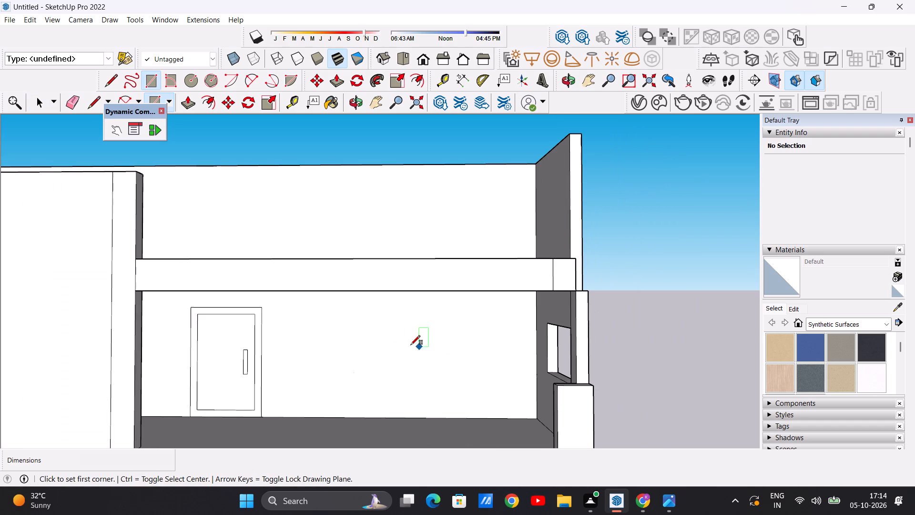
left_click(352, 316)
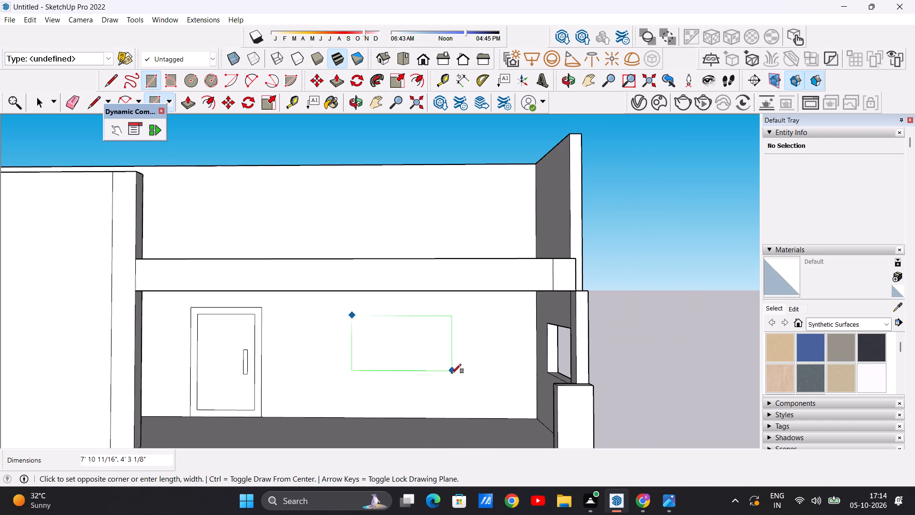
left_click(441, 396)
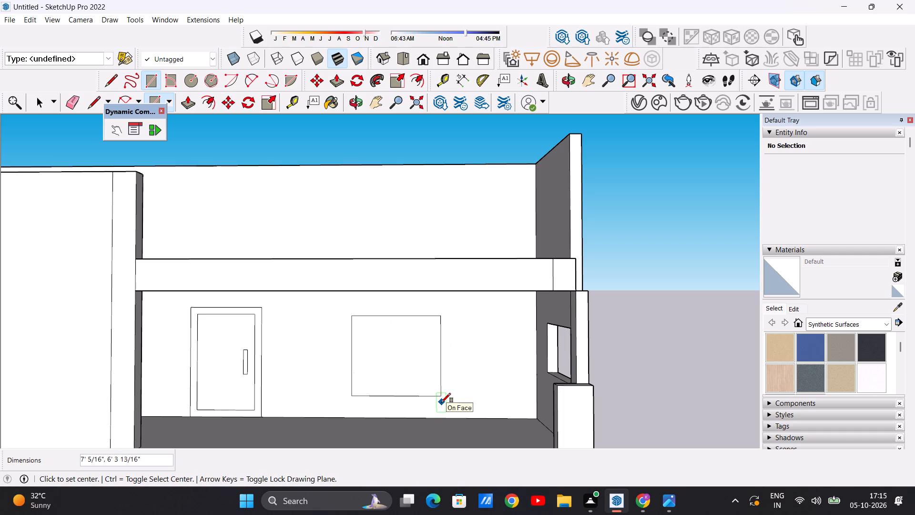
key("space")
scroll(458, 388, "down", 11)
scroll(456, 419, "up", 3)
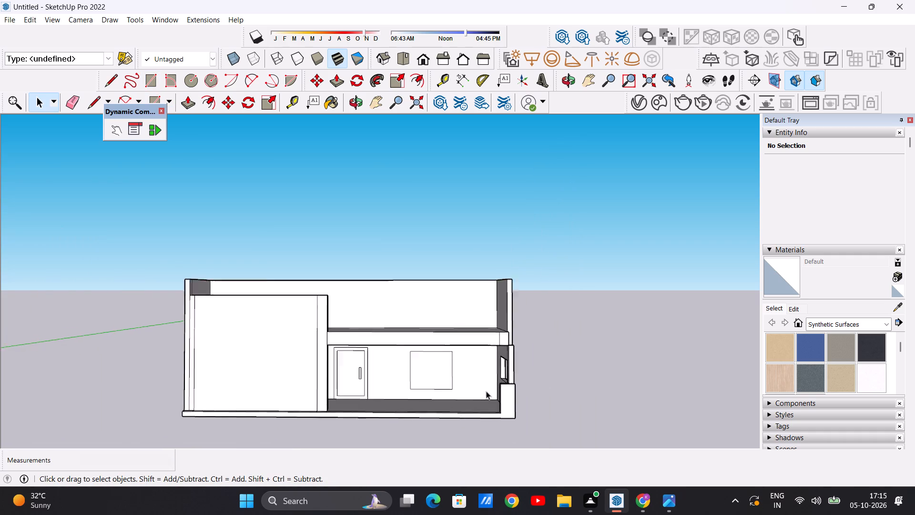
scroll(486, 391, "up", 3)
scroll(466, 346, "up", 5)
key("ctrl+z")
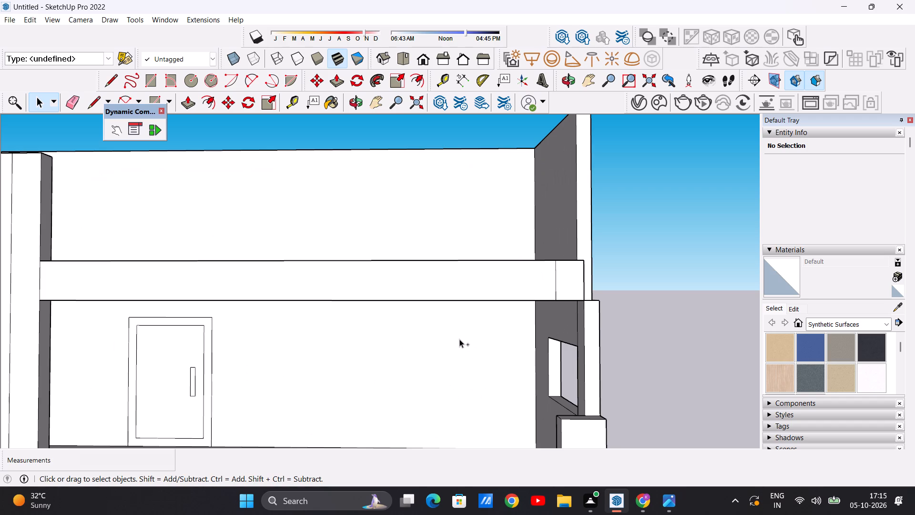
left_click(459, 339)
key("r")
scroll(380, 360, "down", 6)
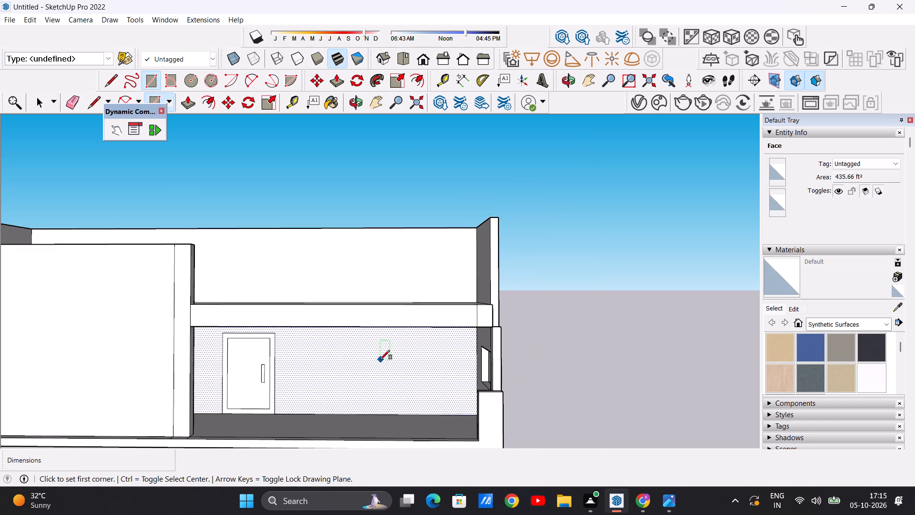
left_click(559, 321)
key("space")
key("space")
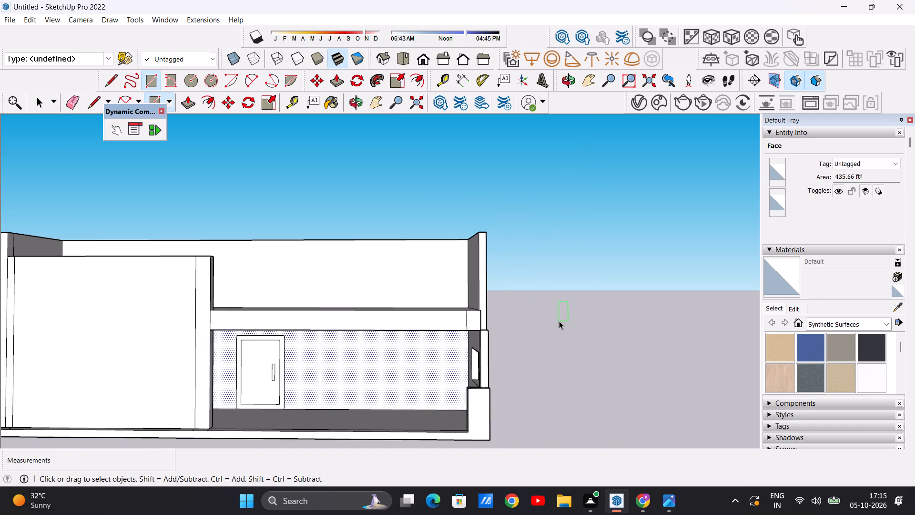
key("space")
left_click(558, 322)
Draw a rectangle about 5' 4" wide by 5' 10" high on the blank ground-floor wall beside the door.
scroll(290, 375, "up", 4)
scroll(356, 365, "up", 2)
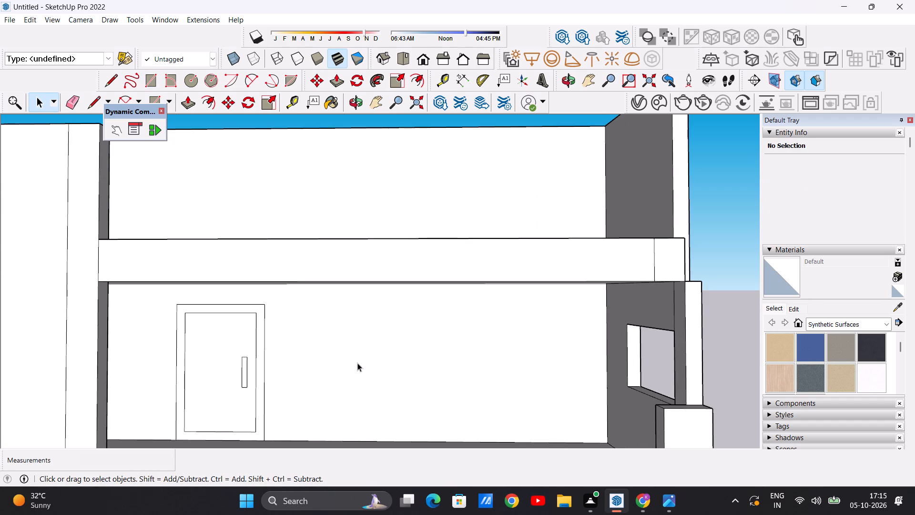
key("r")
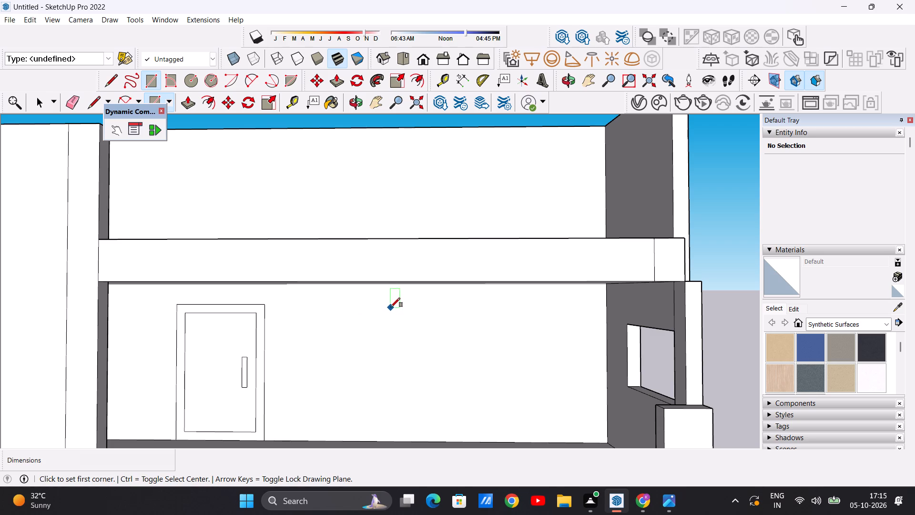
left_click(405, 306)
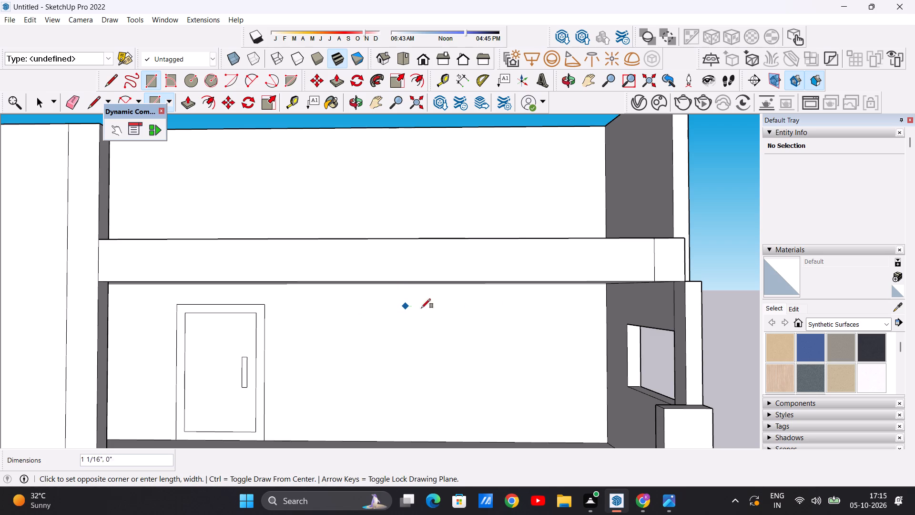
left_click(488, 399)
key("space")
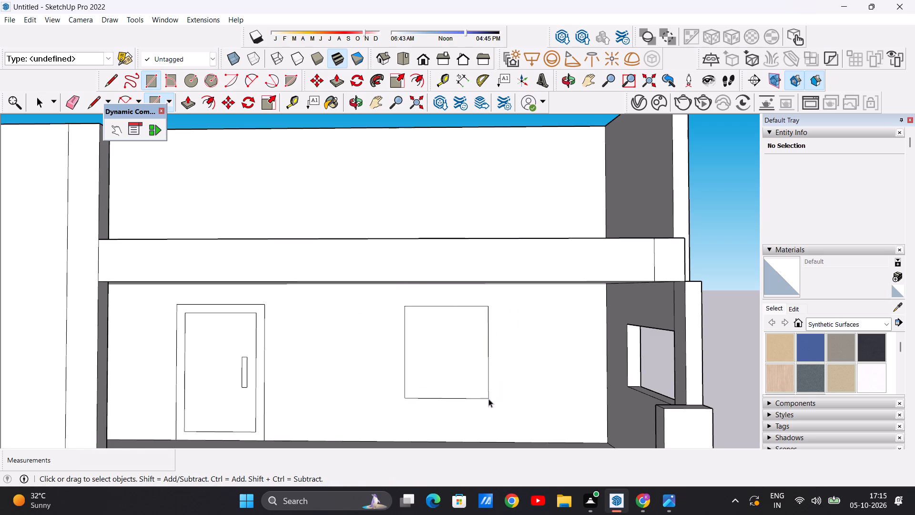
Offset the window rectangle's outline inward by about 5" to form the frame.
scroll(356, 248, "down", 5)
scroll(418, 321, "up", 9)
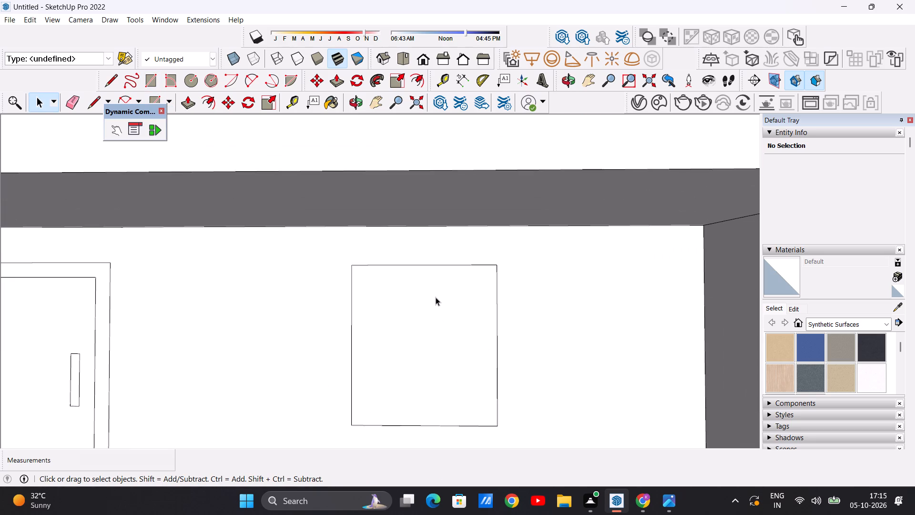
type("OF")
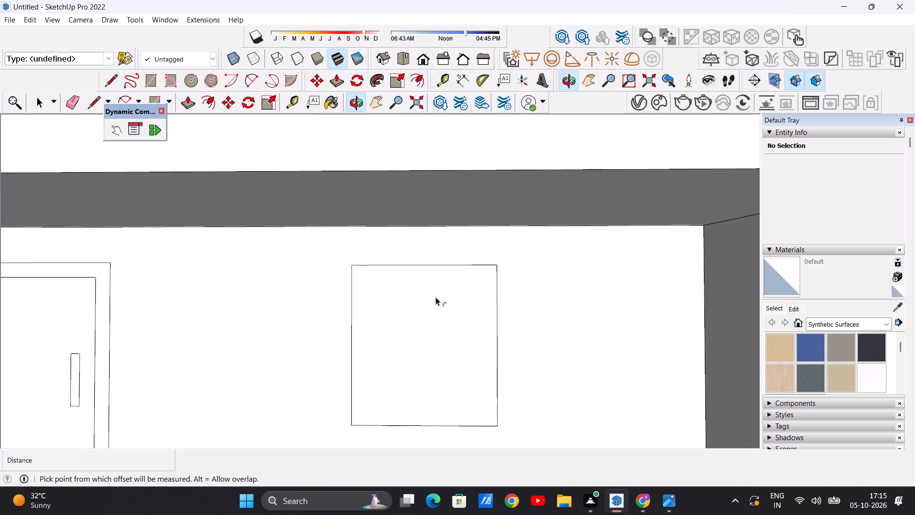
left_click(403, 274)
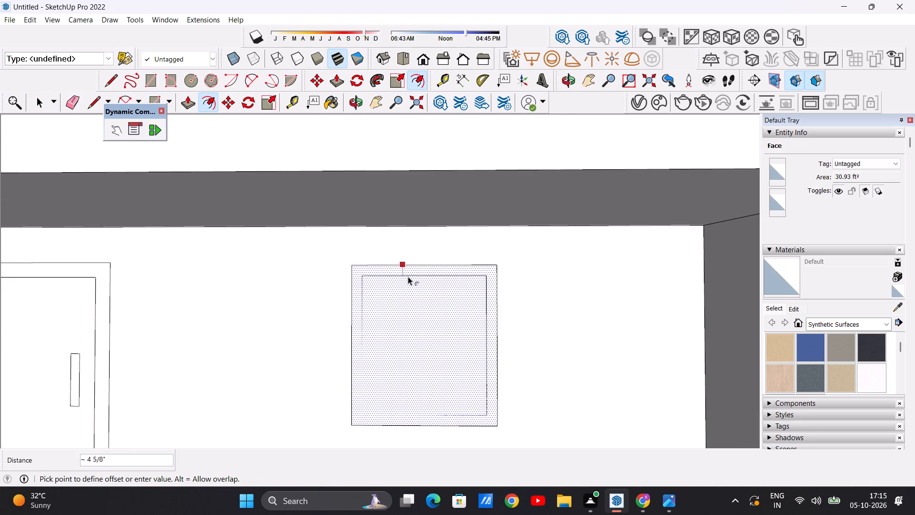
left_click(408, 277)
key("space")
key("space")
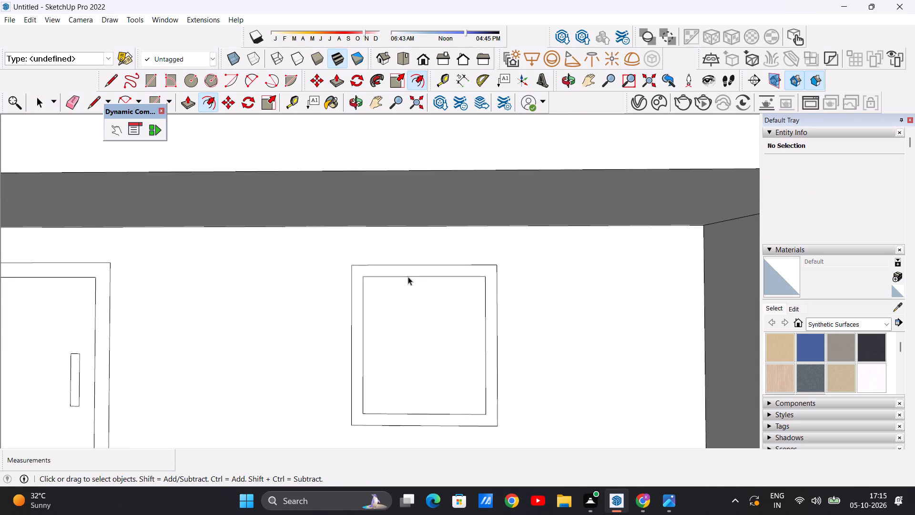
Draw two vertical lines about 5' long near the middle of the inner window rectangle, spanning its full height, for a central mullion.
key("l")
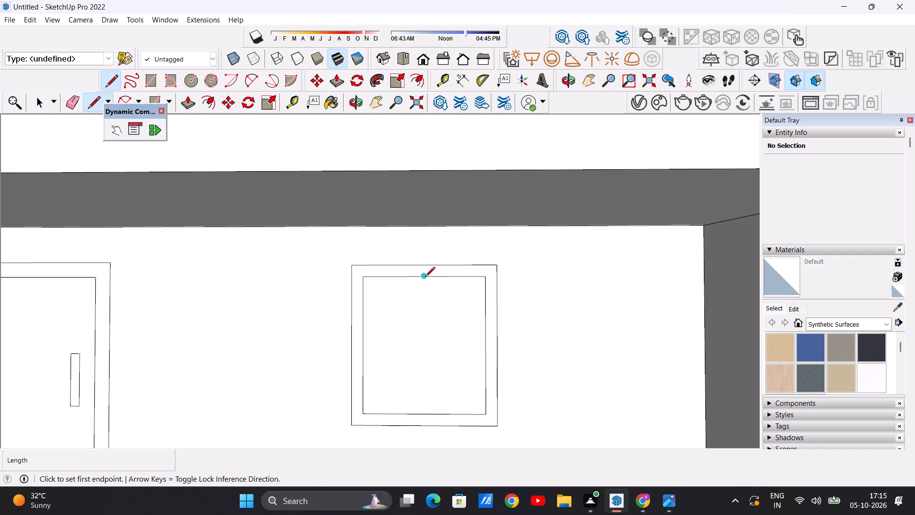
scroll(423, 278, "up", 6)
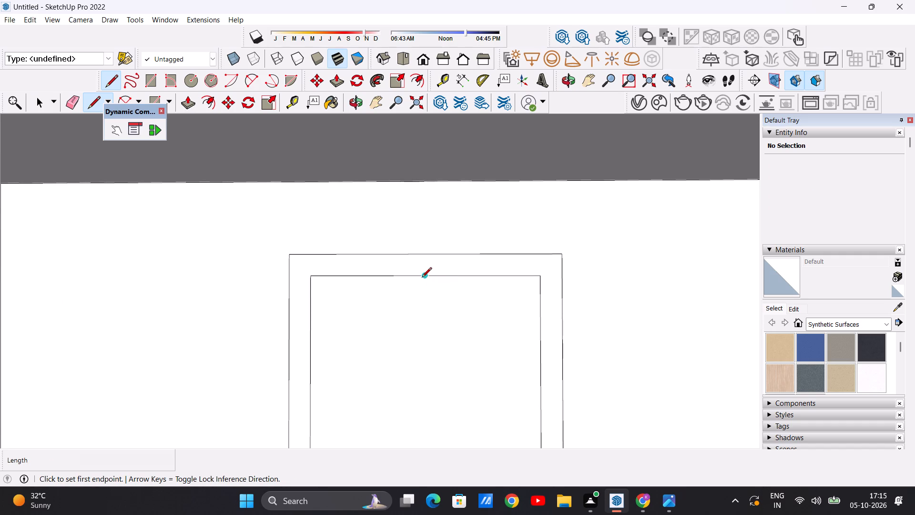
left_click(411, 277)
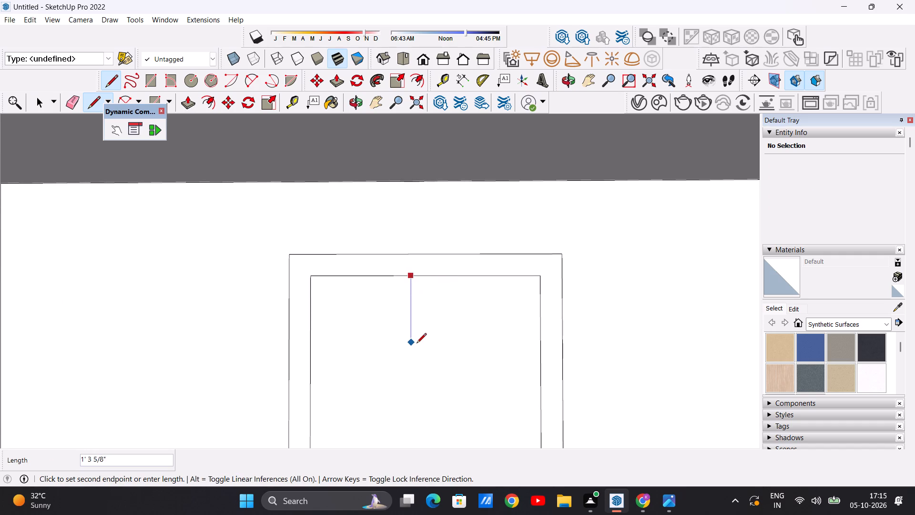
scroll(417, 343, "down", 11)
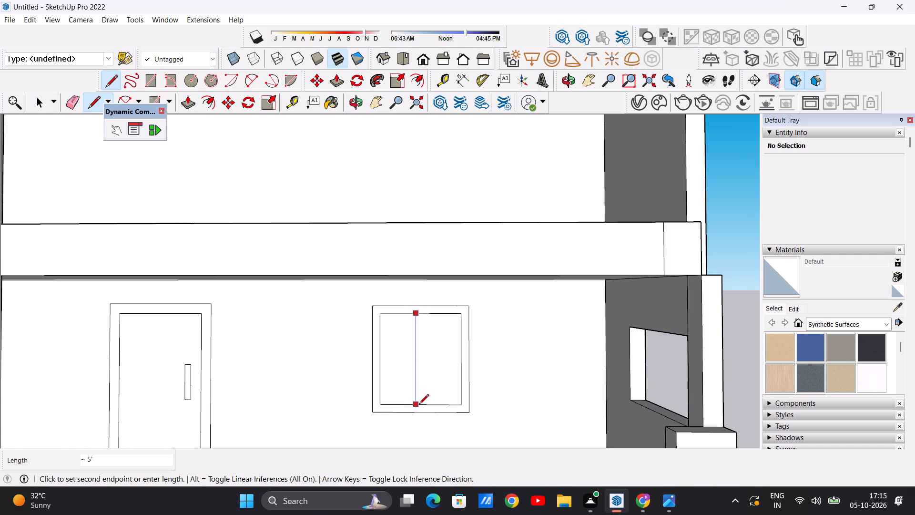
left_click(419, 405)
scroll(431, 321, "up", 4)
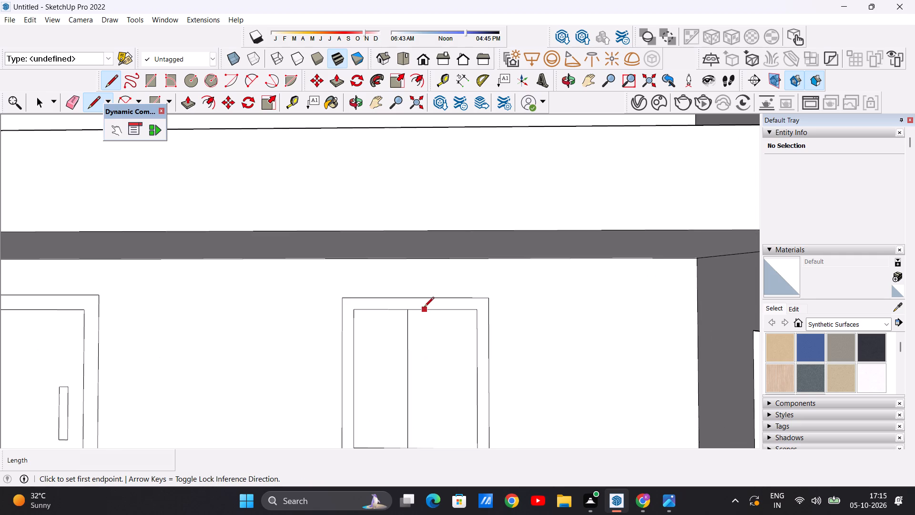
left_click(424, 310)
scroll(425, 346, "down", 6)
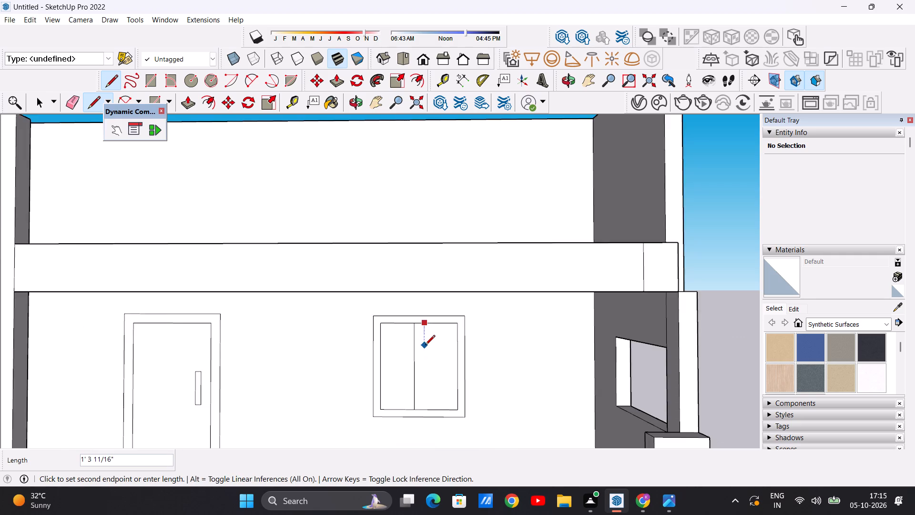
left_click(426, 400)
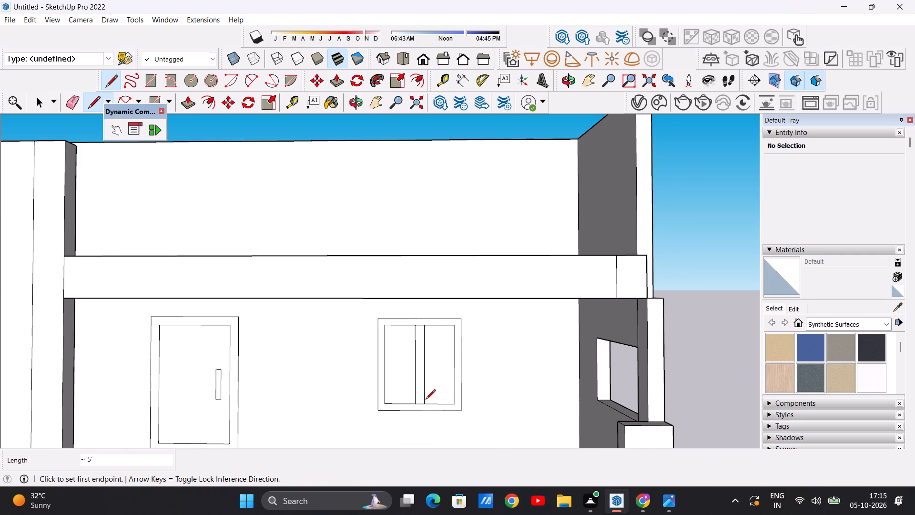
key("space")
Draw a horizontal line about 4' 5 1/2" long across the inner window rectangle, a short distance below its top edge.
scroll(428, 397, "down", 6)
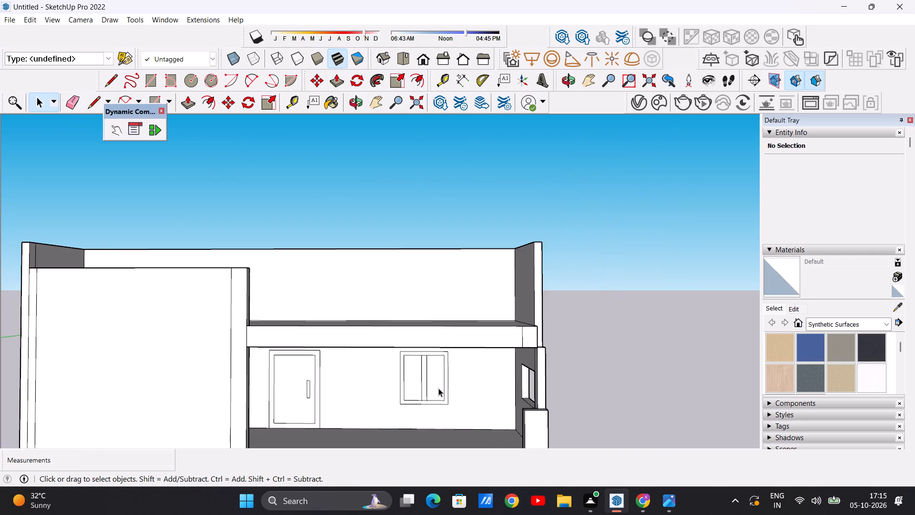
scroll(438, 388, "down", 1)
scroll(438, 388, "up", 8)
scroll(410, 360, "up", 4)
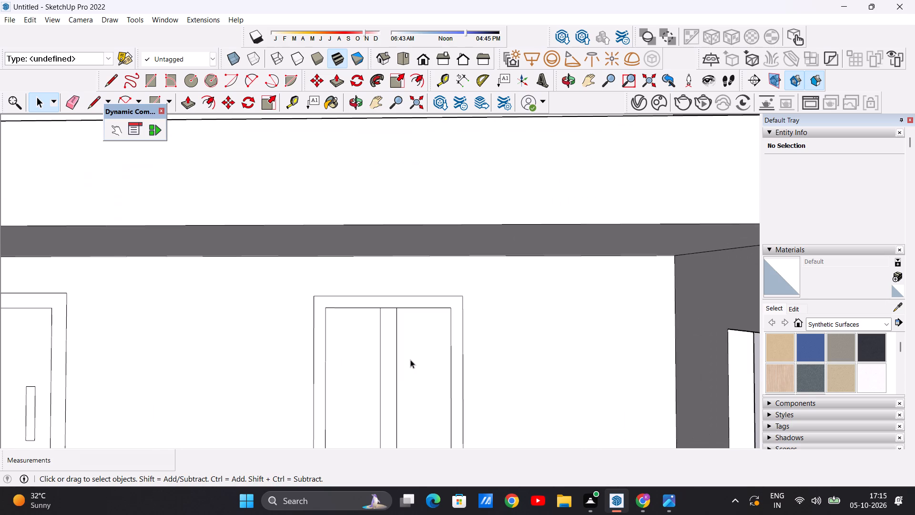
key("l")
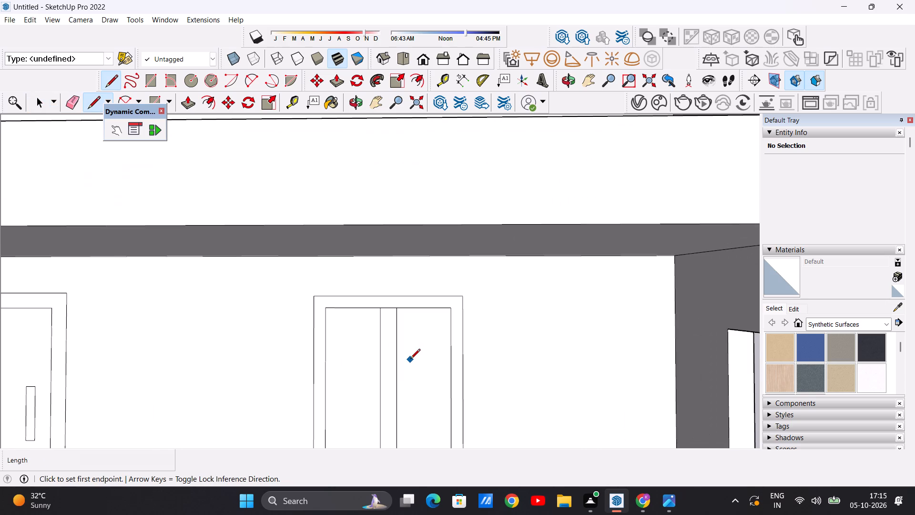
left_click(326, 331)
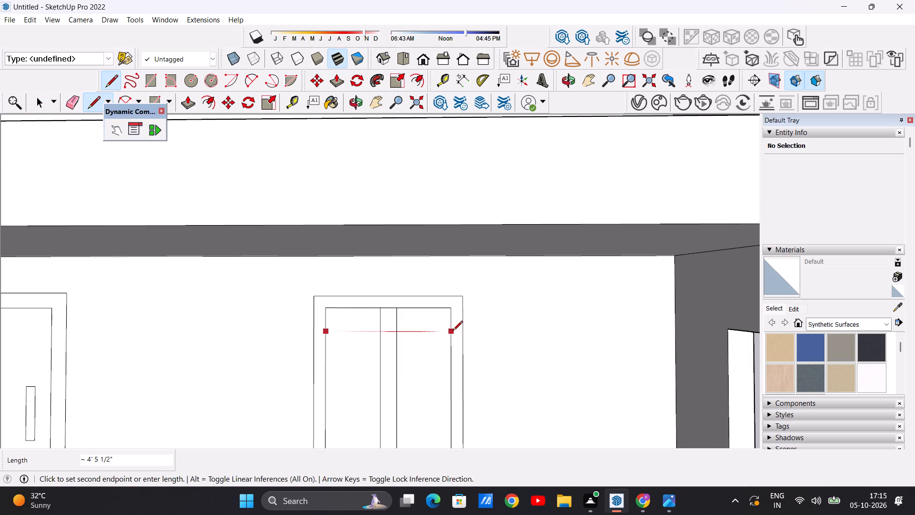
left_click(451, 332)
key("space")
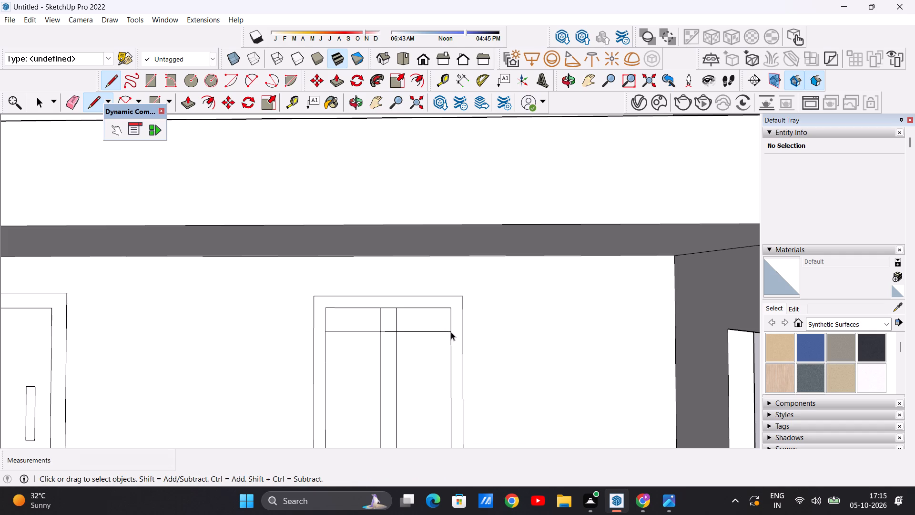
Copy the horizontal line's three segments down the window at about 10" spacing, multiplied to 7 copies.
scroll(393, 349, "down", 4)
scroll(405, 349, "up", 13)
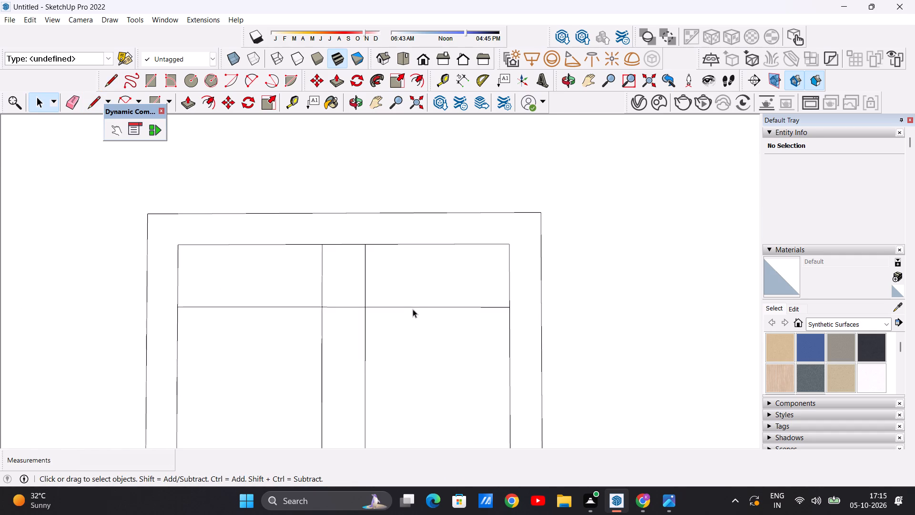
left_click(411, 307)
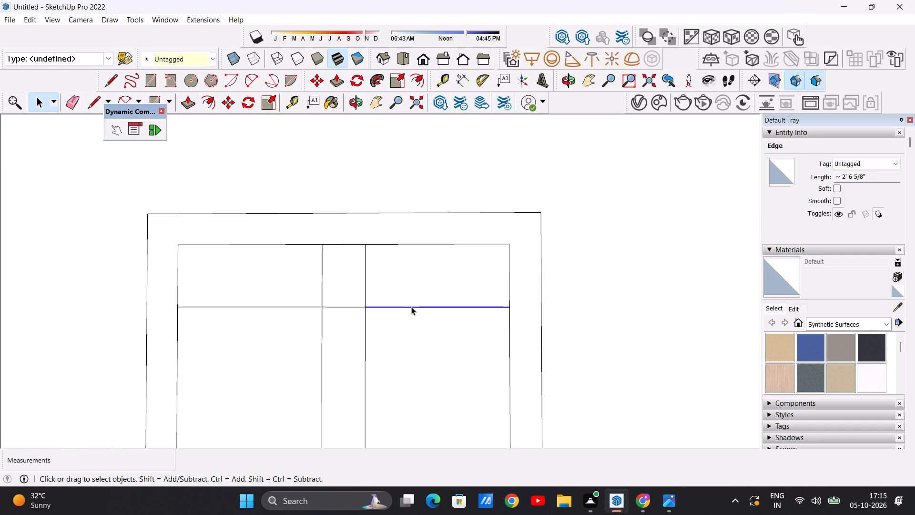
left_click(336, 306, "ctrl")
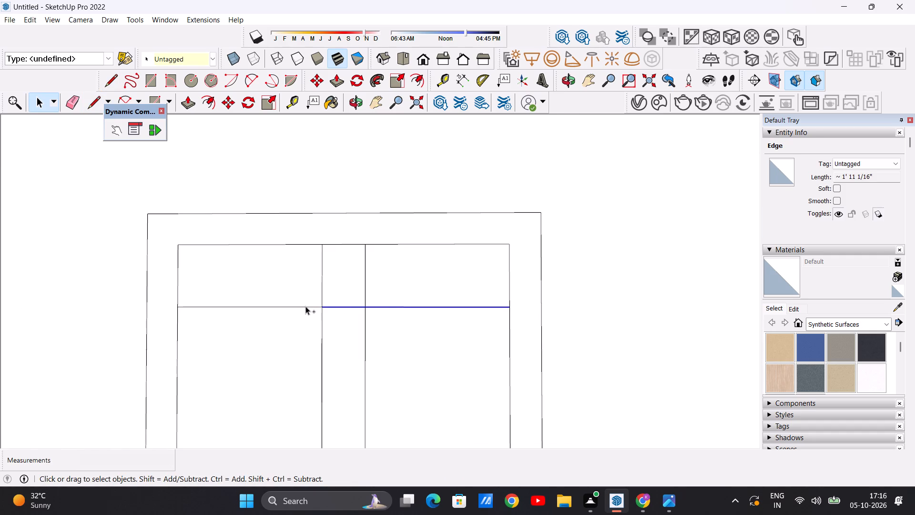
left_click(305, 306, "ctrl")
scroll(333, 308, "down", 16)
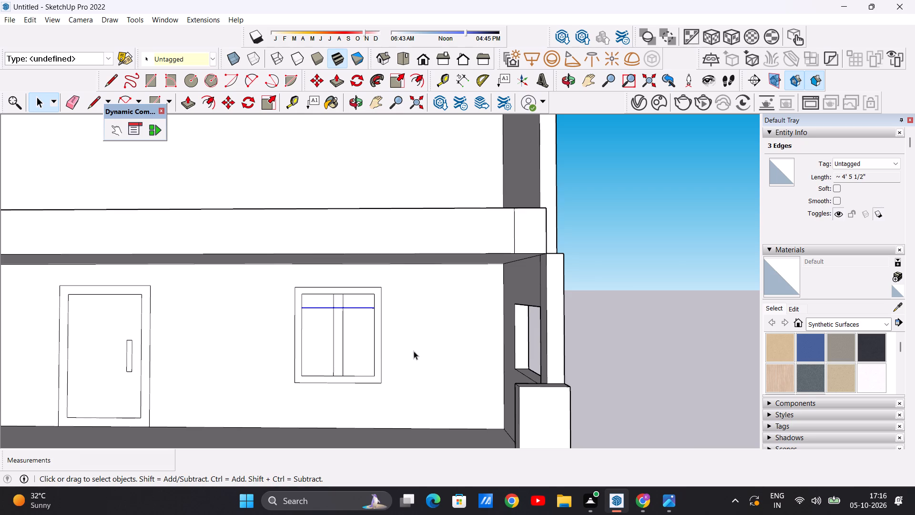
scroll(376, 350, "up", 3)
key("m")
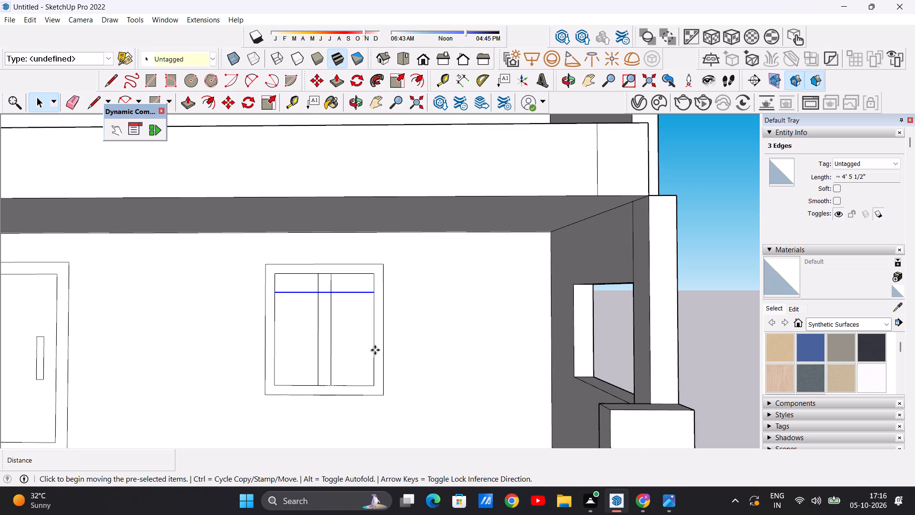
scroll(379, 287, "up", 6)
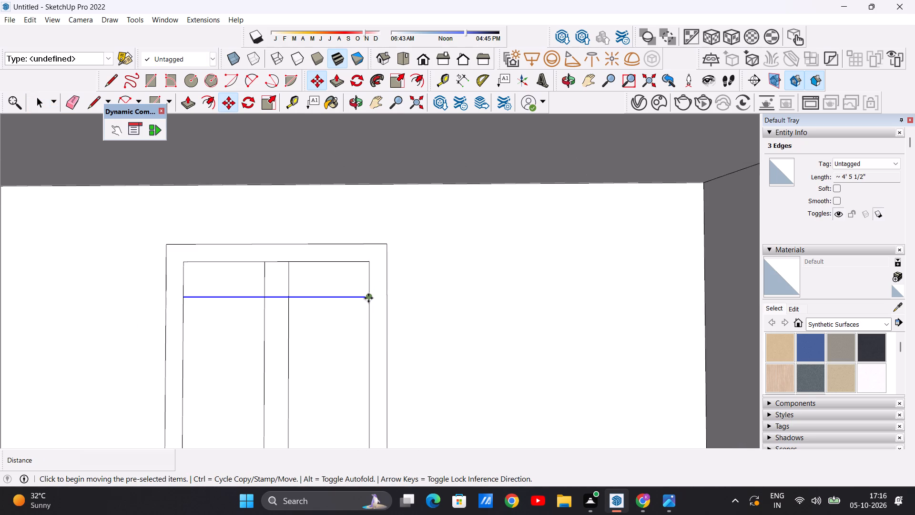
left_click(368, 298)
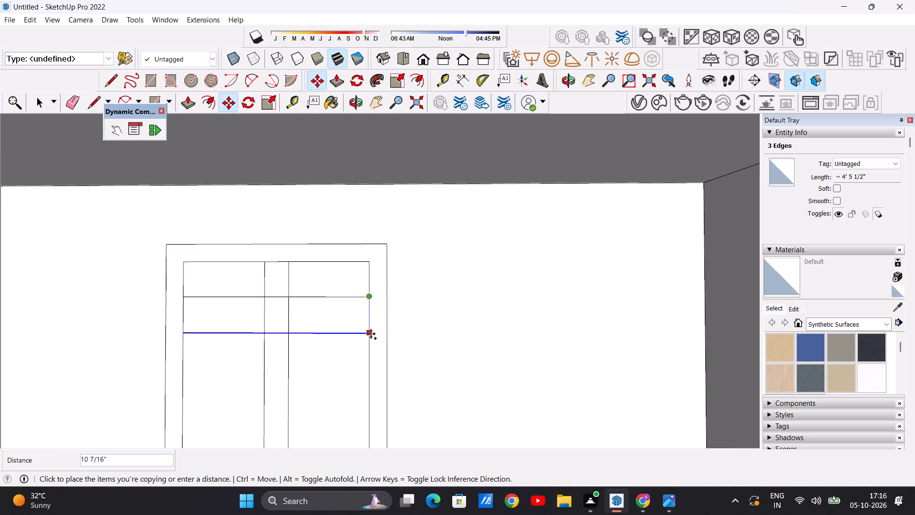
left_click(372, 332)
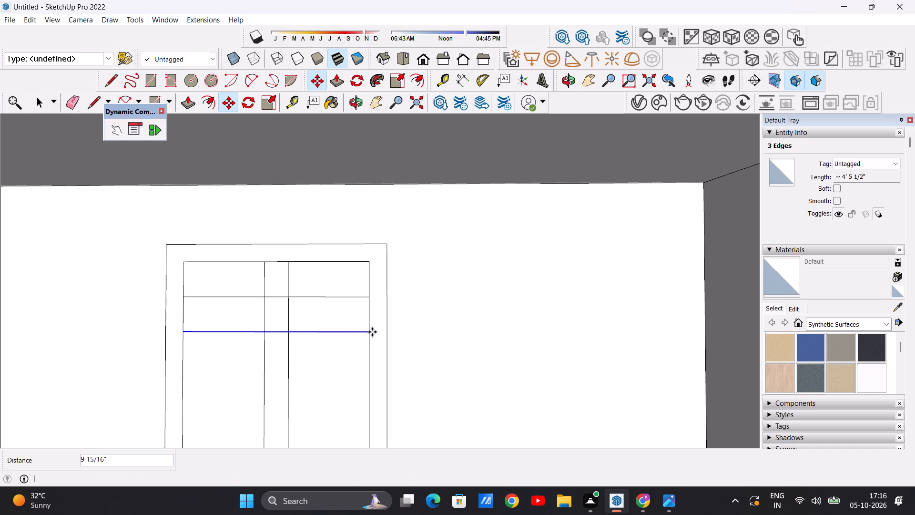
key("shift+asterisk")
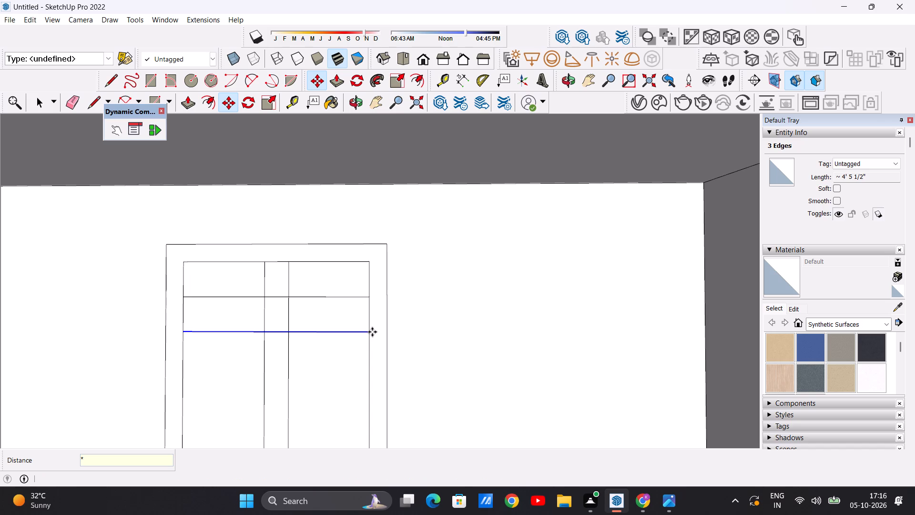
key("7")
key("Return")
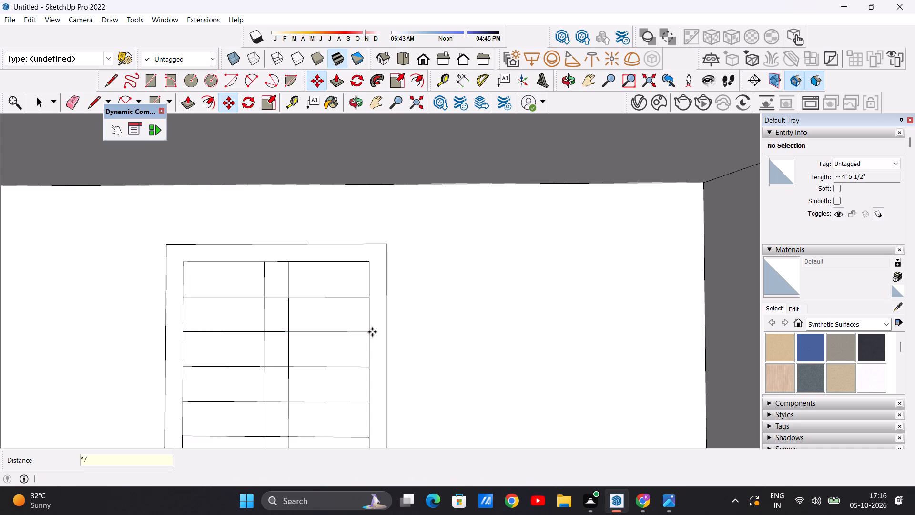
key("space")
Erase the surplus copied horizontal lines that lie below the window frame on the ground-floor wall.
scroll(372, 332, "down", 11)
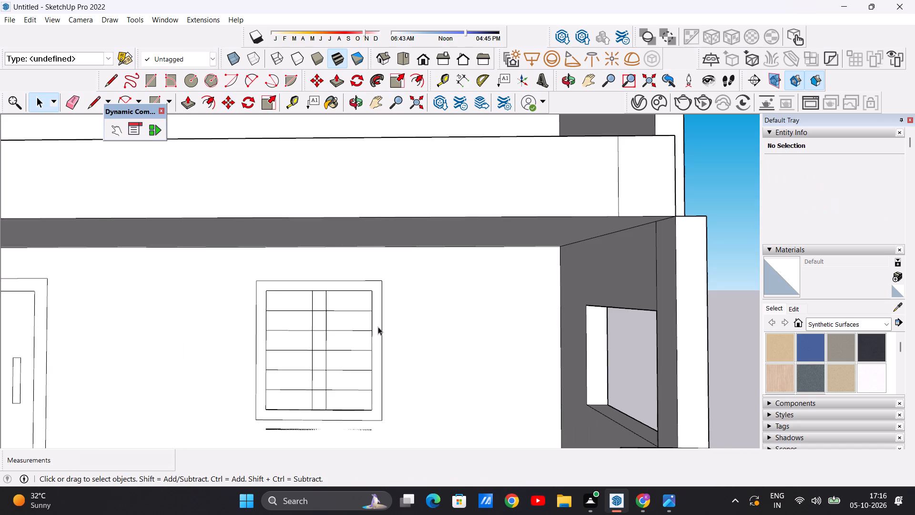
scroll(369, 395, "up", 8)
scroll(391, 412, "down", 5)
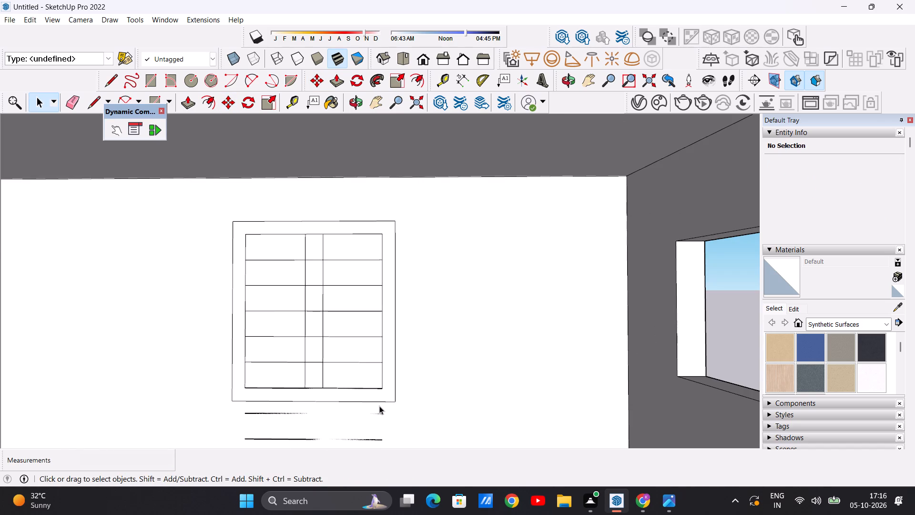
key("e")
scroll(356, 421, "up", 4)
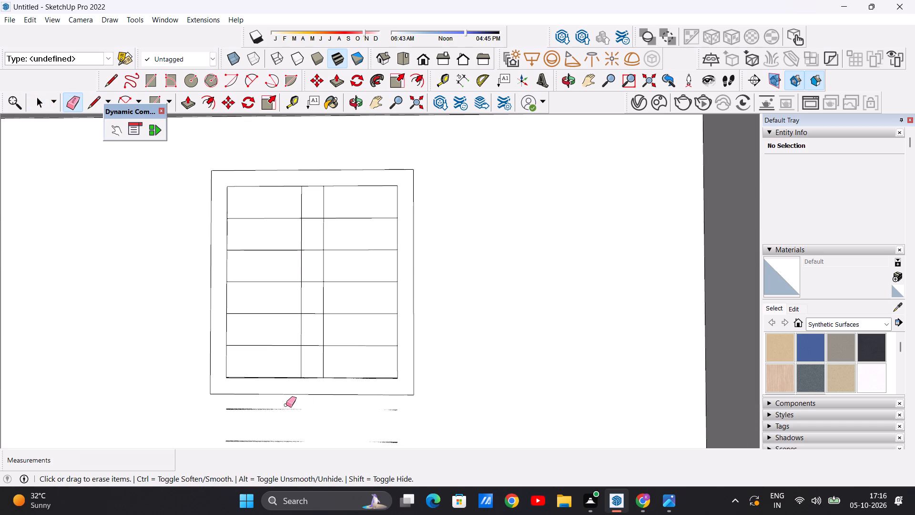
left_click_drag(286, 405, 287, 420)
left_click_drag(285, 432, 287, 445)
scroll(316, 429, "down", 4)
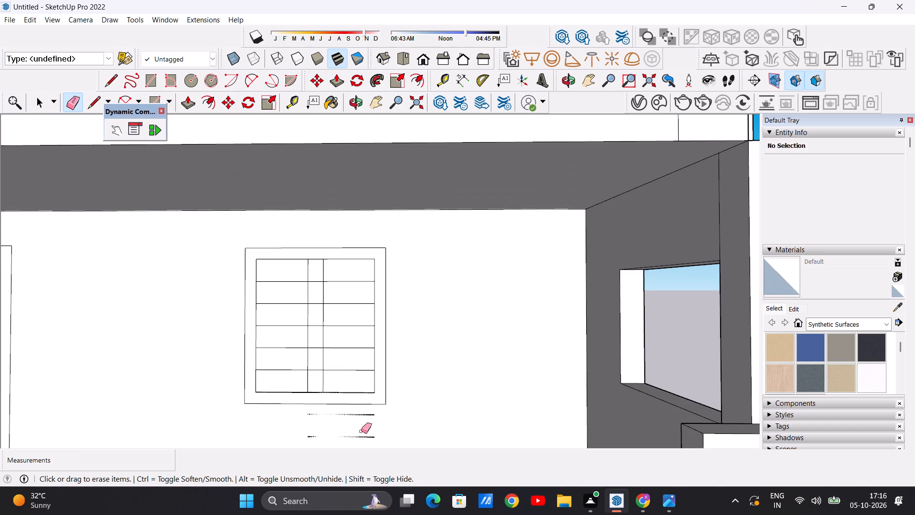
scroll(366, 429, "up", 2)
scroll(367, 428, "down", 1)
scroll(368, 427, "up", 3)
scroll(373, 419, "down", 10)
scroll(370, 409, "up", 1)
scroll(370, 409, "down", 4)
scroll(368, 431, "up", 7)
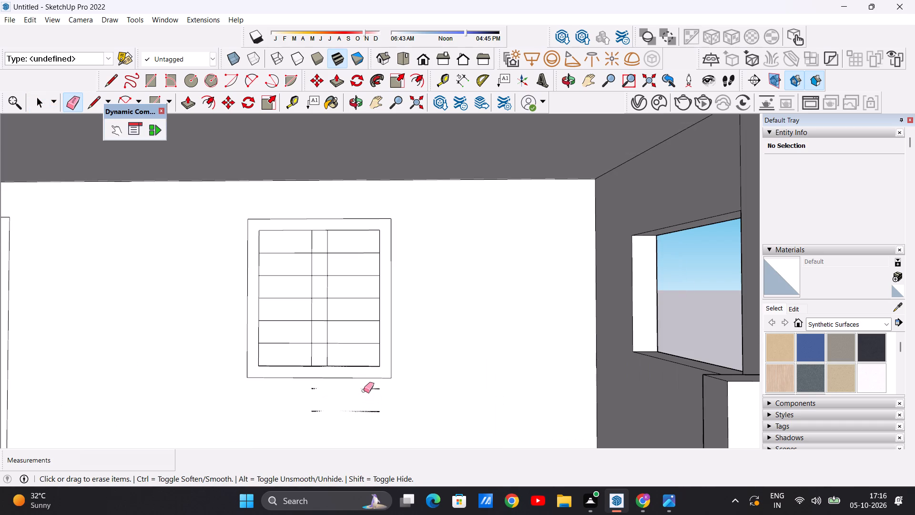
left_click_drag(368, 385, 370, 416)
left_click_drag(315, 387, 315, 415)
scroll(357, 417, "down", 12)
scroll(355, 400, "up", 7)
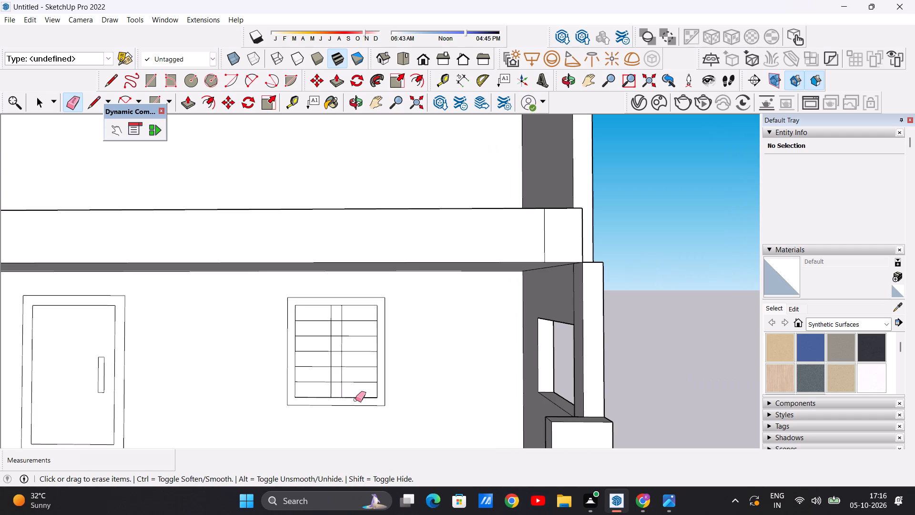
key("space")
Erase the horizontal line segments crossing the window's central mullion, keeping the louver lines on both sides of it.
scroll(346, 323, "down", 4)
scroll(350, 342, "up", 6)
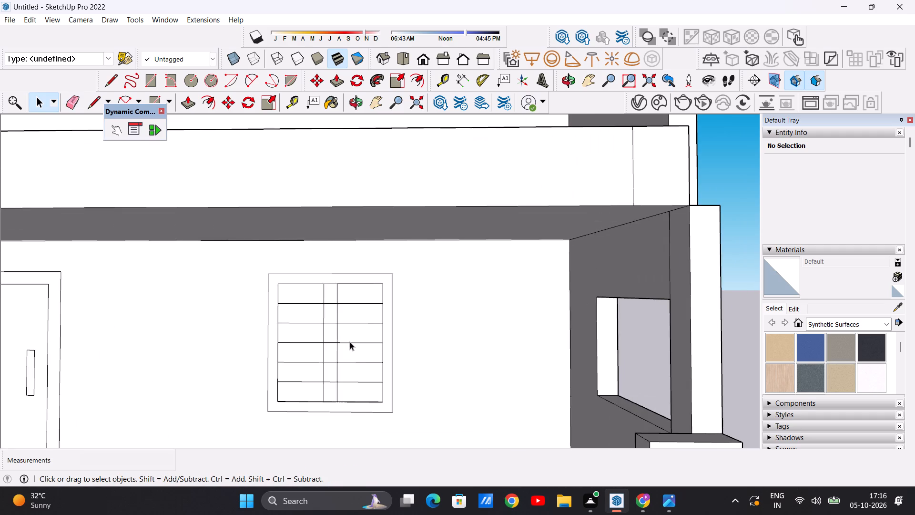
scroll(350, 342, "down", 3)
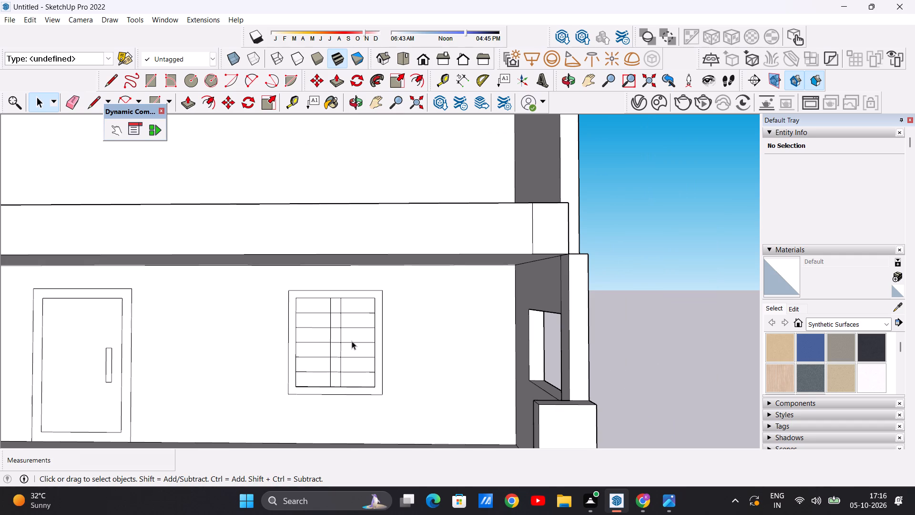
scroll(353, 340, "down", 6)
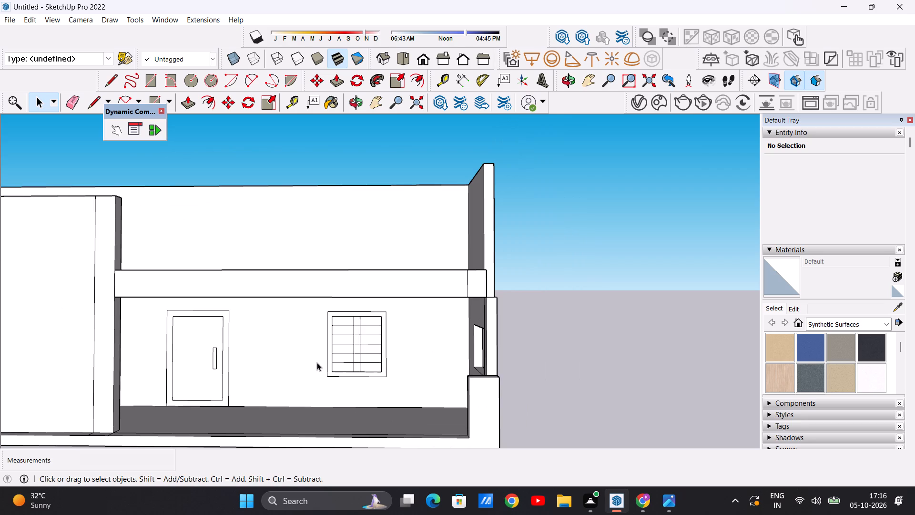
scroll(314, 360, "up", 6)
scroll(449, 330, "down", 5)
scroll(449, 330, "up", 6)
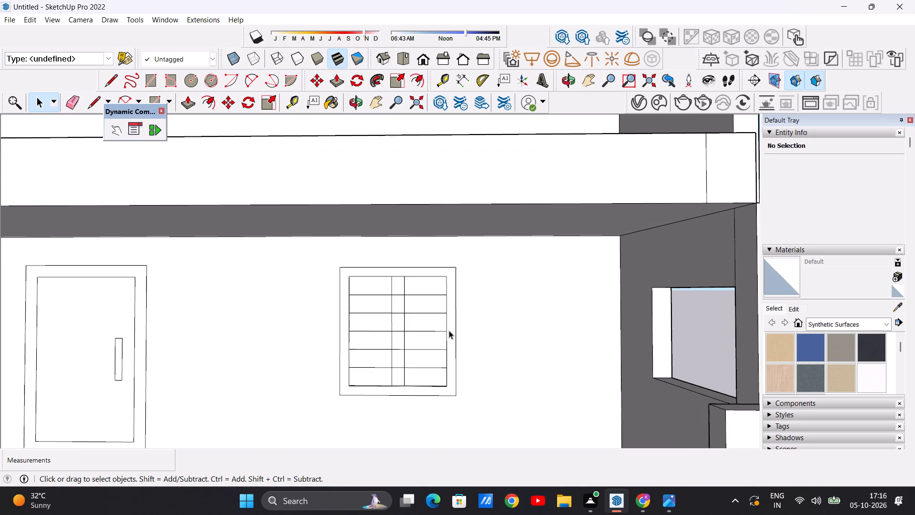
key("e")
scroll(366, 333, "down", 4)
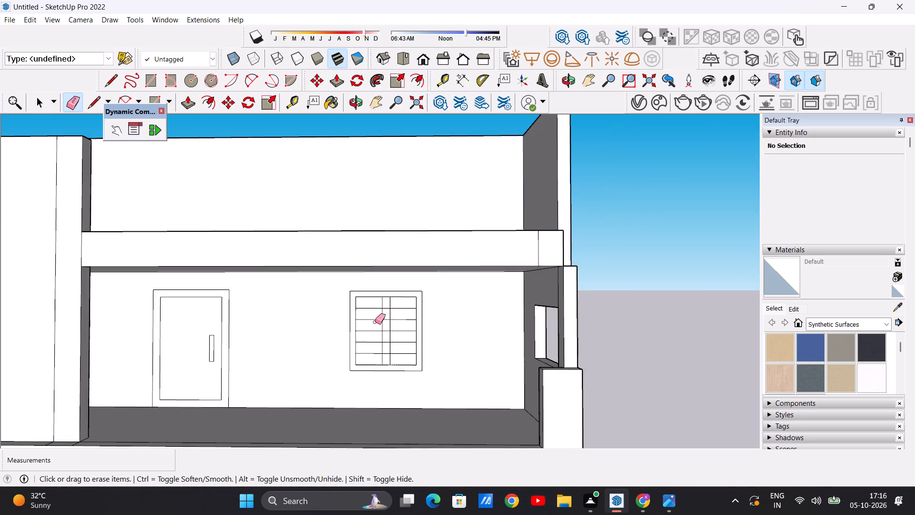
scroll(375, 322, "down", 1)
scroll(391, 306, "up", 11)
left_click_drag(381, 312, 383, 333)
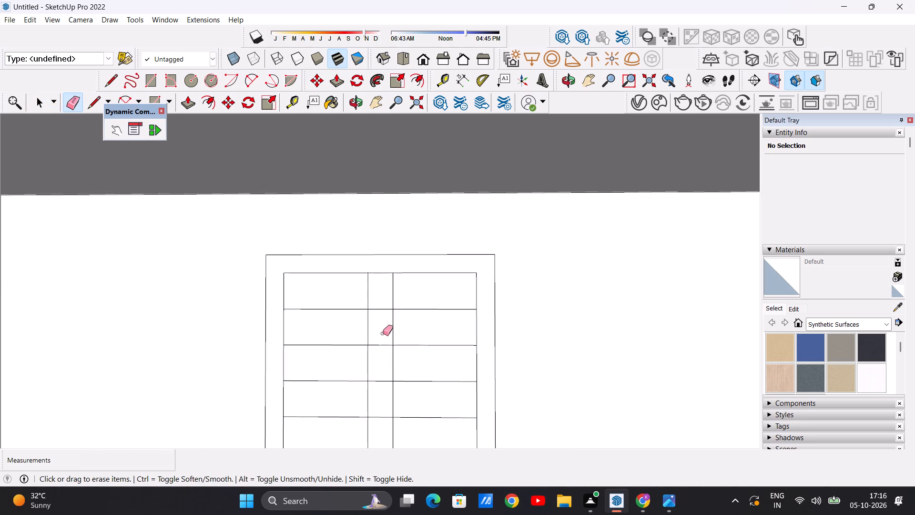
left_click_drag(383, 333, 383, 349)
left_click_drag(382, 303, 378, 321)
scroll(393, 300, "down", 7)
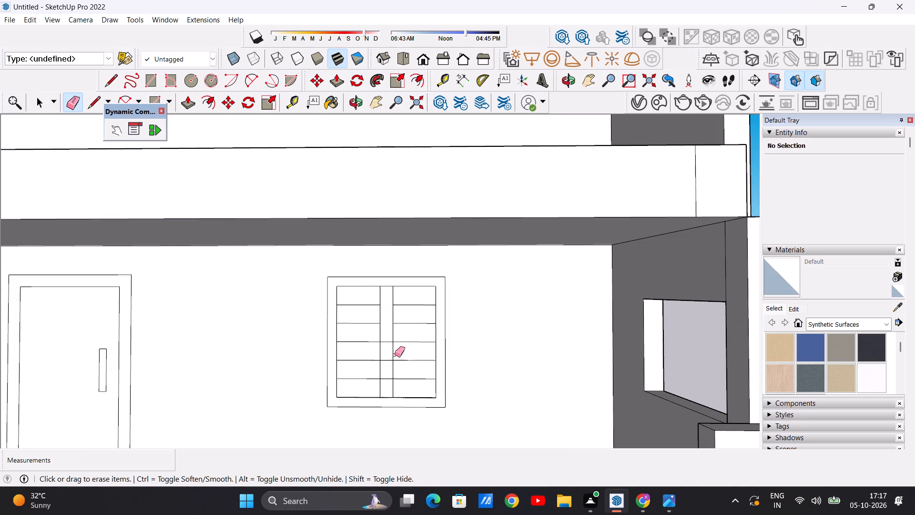
scroll(401, 356, "up", 7)
left_click_drag(368, 314, 370, 374)
scroll(386, 264, "down", 6)
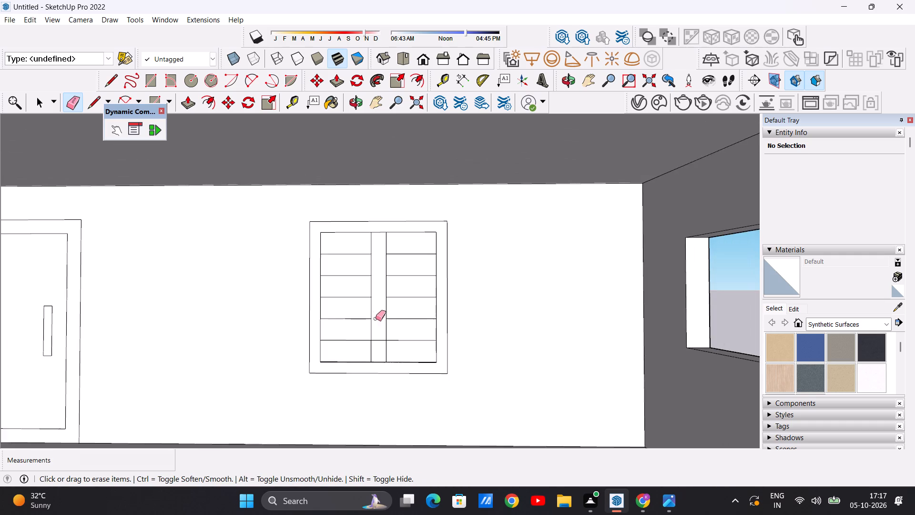
scroll(381, 329, "up", 8)
left_click_drag(378, 338, 375, 357)
scroll(374, 358, "up", 2)
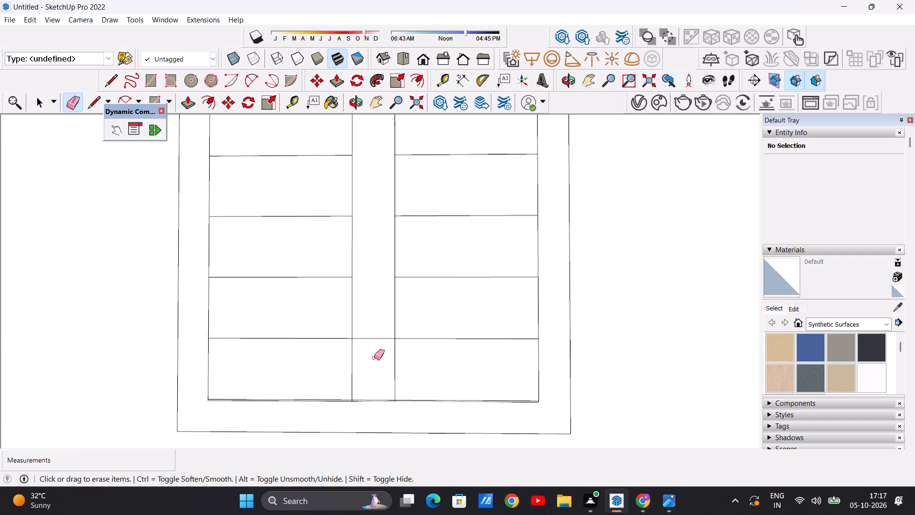
scroll(374, 358, "up", 3)
left_click_drag(385, 321, 382, 341)
key("space")
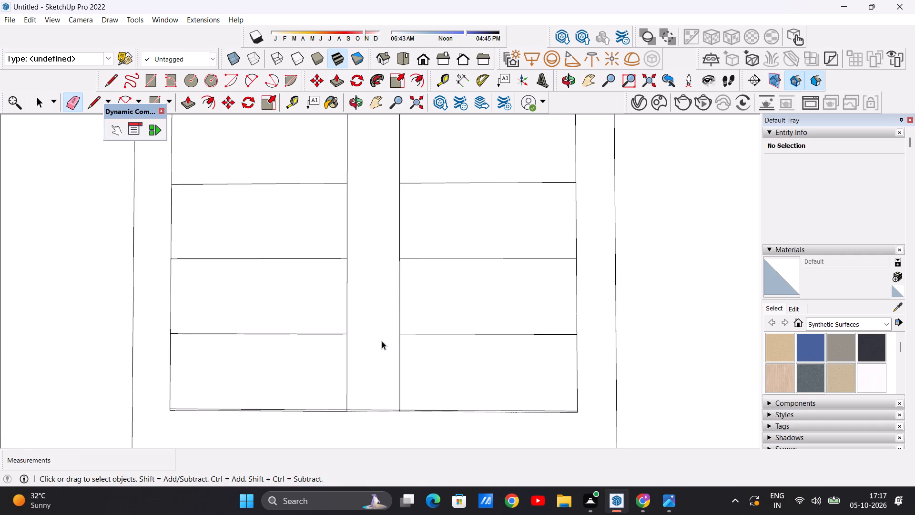
Examine the louvered window and the whole front elevation from close up, from a distance and from an angle.
scroll(398, 337, "down", 20)
scroll(463, 306, "down", 5)
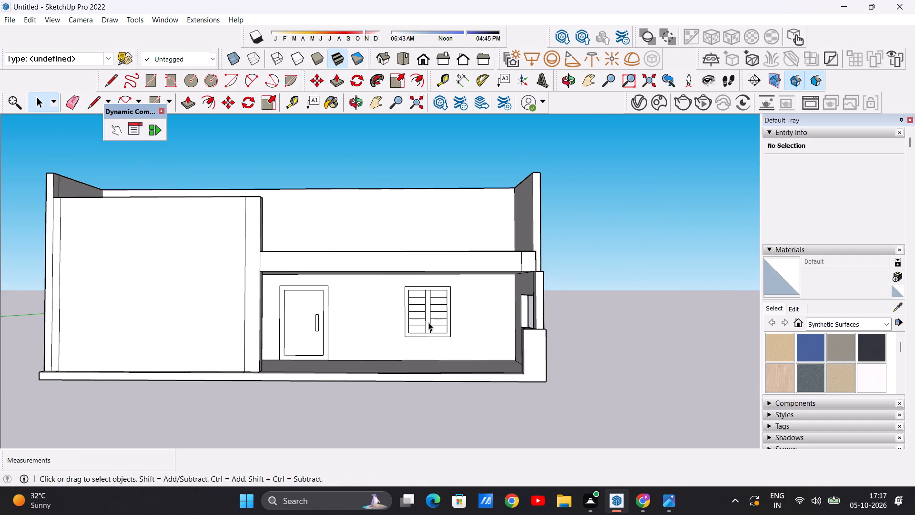
scroll(443, 329, "up", 6)
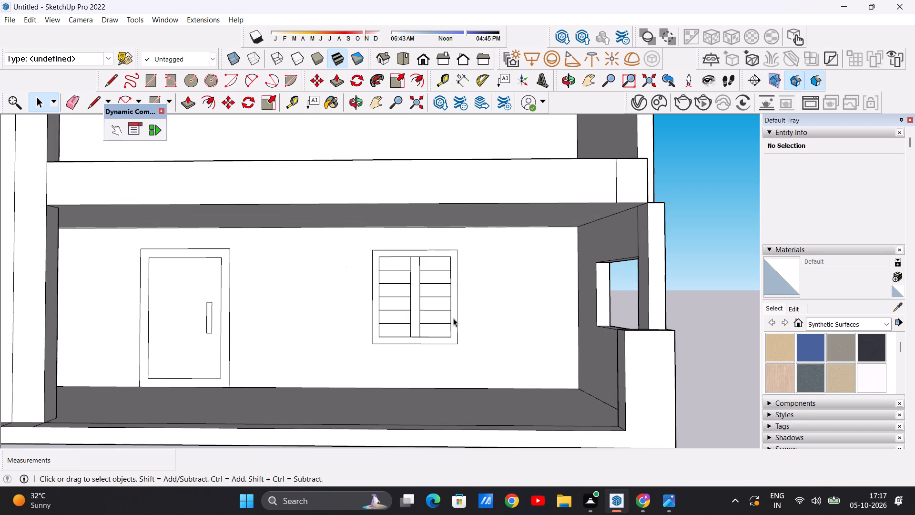
scroll(457, 314, "down", 11)
scroll(427, 311, "up", 8)
scroll(544, 293, "up", 1)
middle_click_drag(541, 295, 495, 312)
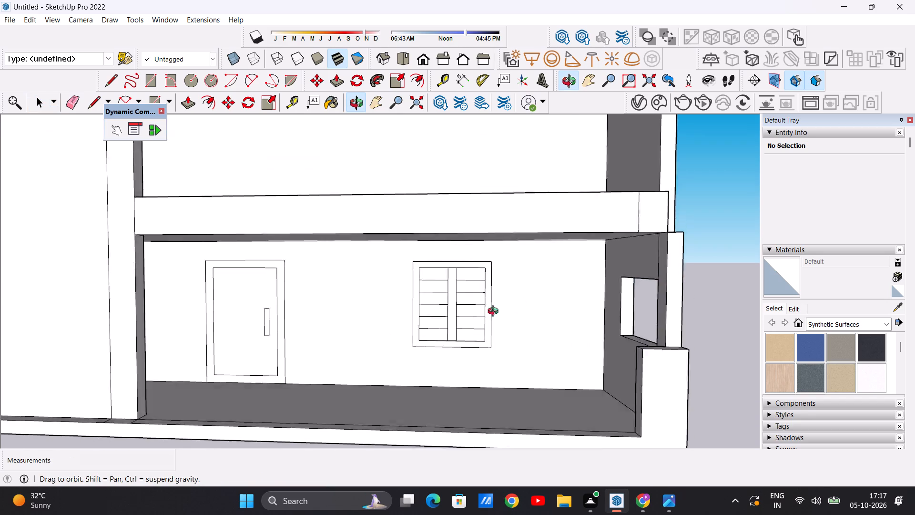
middle_click_drag(495, 312, 519, 309)
scroll(519, 309, "up", 1)
scroll(523, 307, "down", 1)
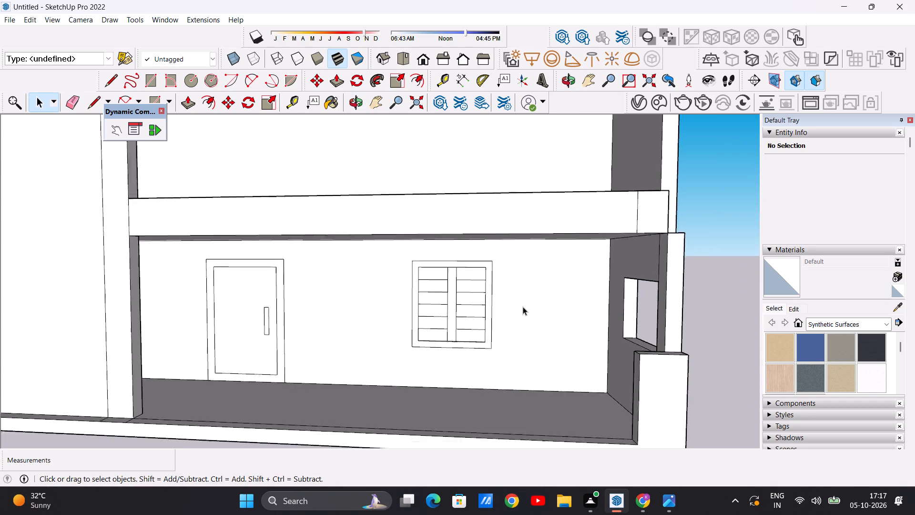
scroll(523, 307, "down", 8)
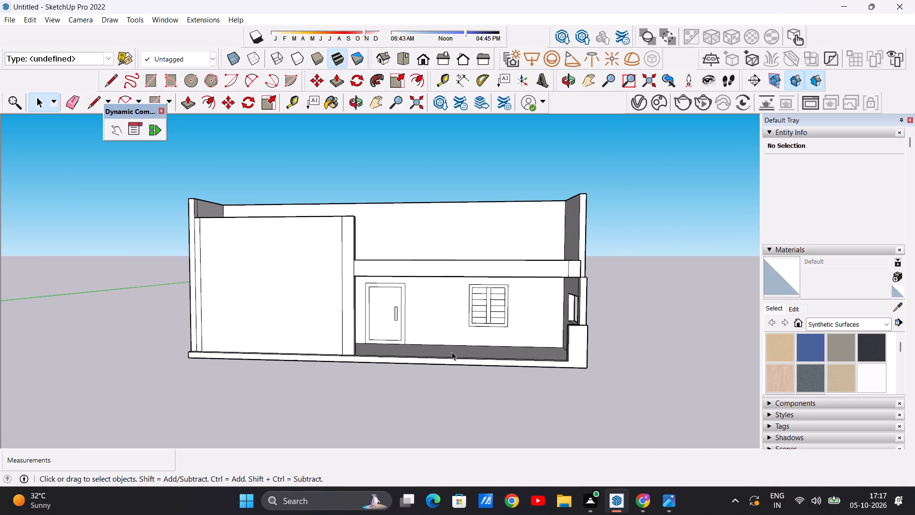
scroll(515, 299, "up", 7)
scroll(501, 302, "down", 10)
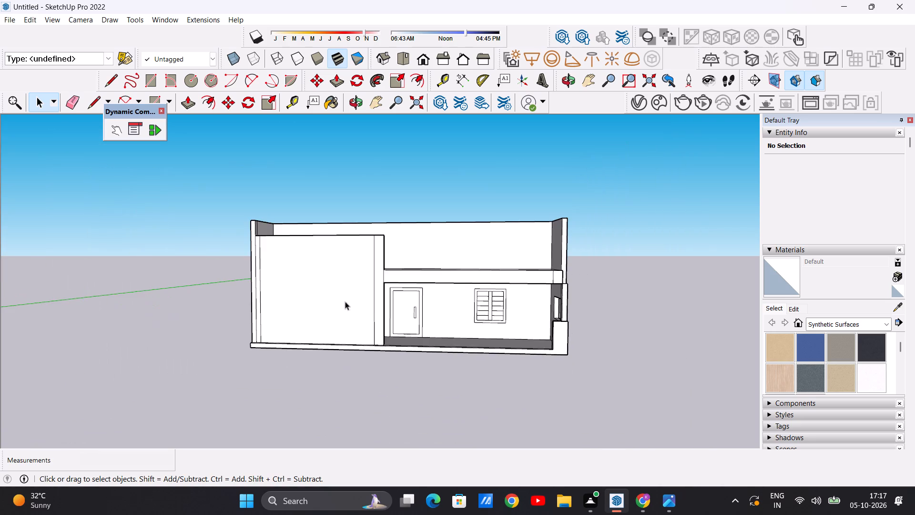
middle_click_drag(306, 303, 308, 293)
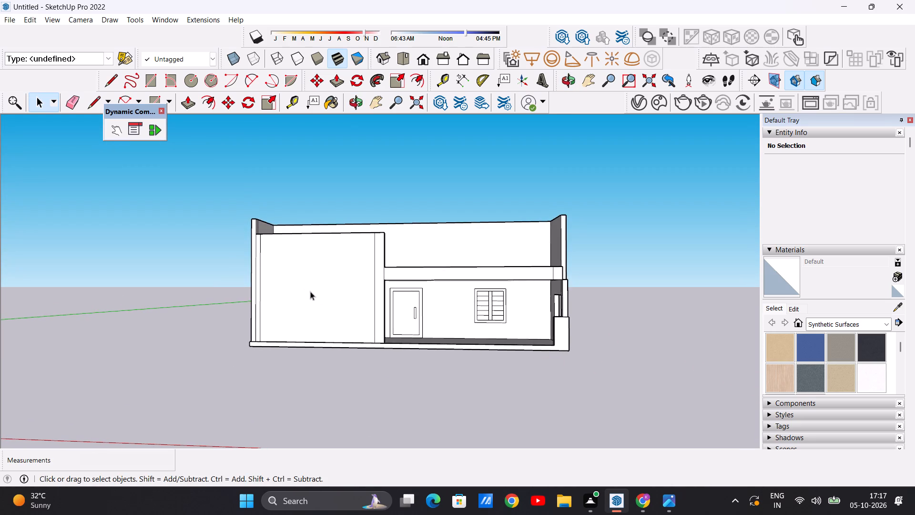
scroll(543, 287, "up", 7)
scroll(457, 314, "down", 6)
scroll(408, 307, "up", 6)
scroll(483, 298, "up", 3)
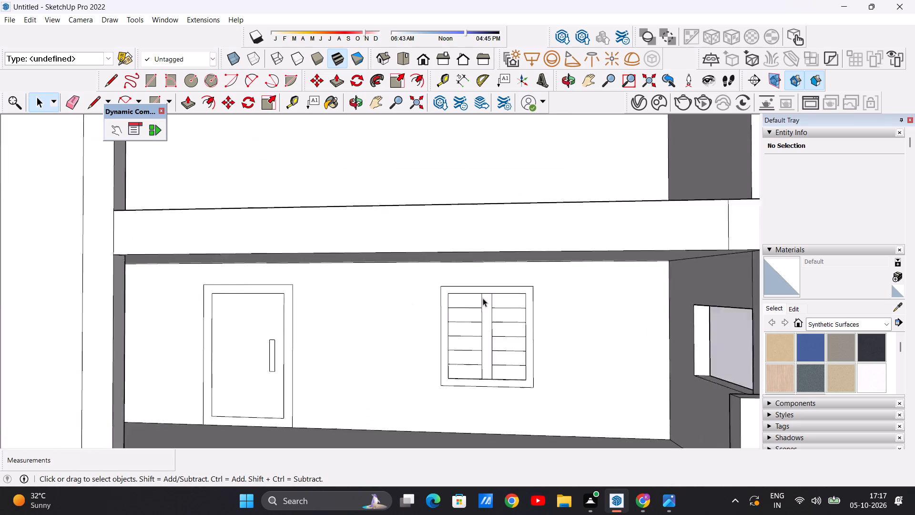
scroll(483, 298, "up", 3)
scroll(436, 313, "down", 13)
middle_click_drag(594, 314, 511, 330)
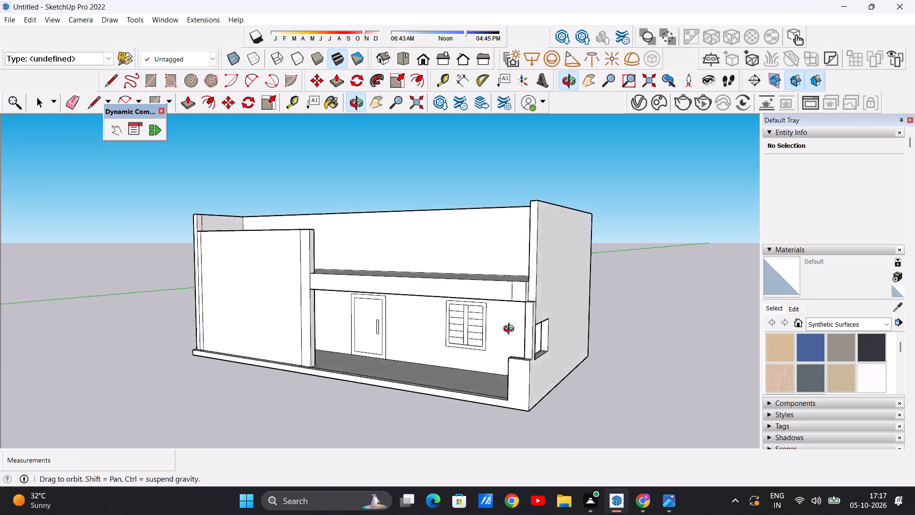
middle_click_drag(511, 330, 619, 328)
scroll(506, 334, "up", 7)
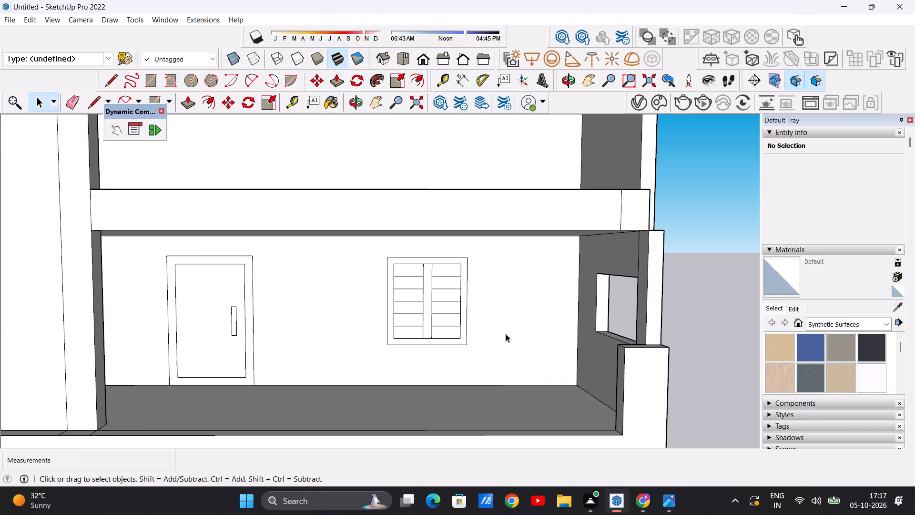
scroll(506, 334, "down", 10)
scroll(382, 324, "up", 5)
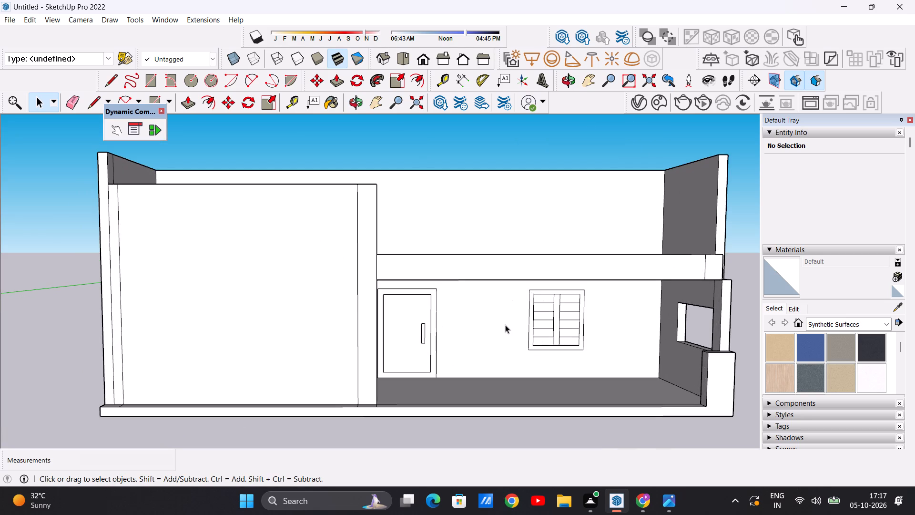
scroll(505, 325, "down", 4)
Push/Pull the top face of the front corner pillar upward 10' to the top of the side wall.
middle_click_drag(587, 322, 454, 388)
scroll(592, 386, "up", 5)
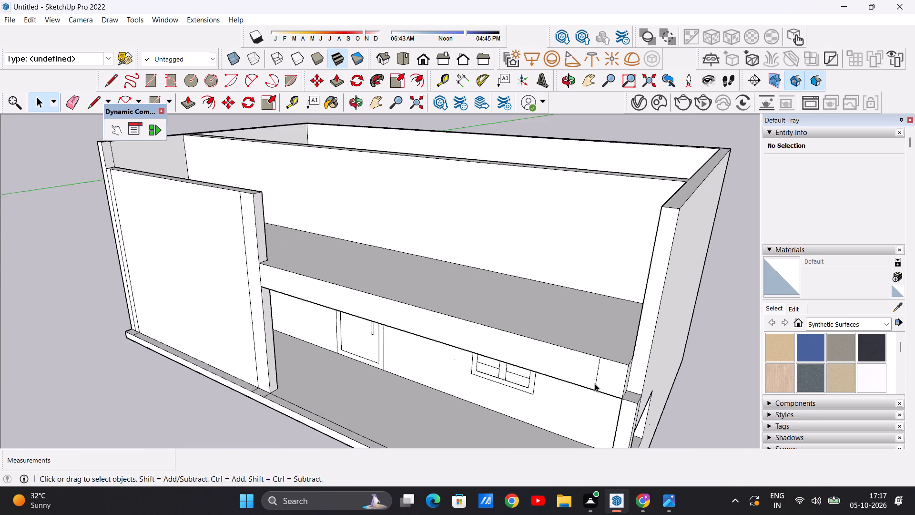
scroll(595, 383, "up", 3)
middle_click_drag(649, 364, 568, 328)
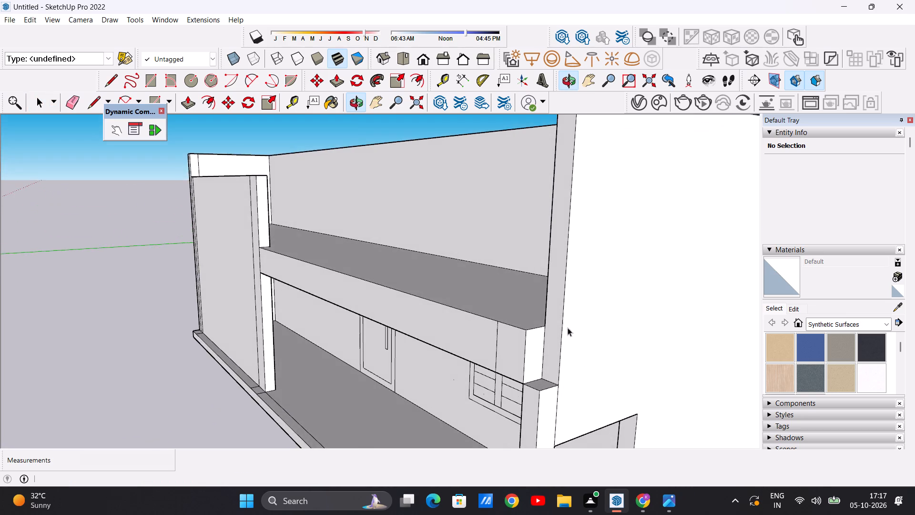
scroll(535, 360, "down", 8)
middle_click_drag(537, 360, 523, 433)
scroll(521, 359, "up", 7)
scroll(512, 294, "down", 11)
middle_click_drag(514, 367, 512, 404)
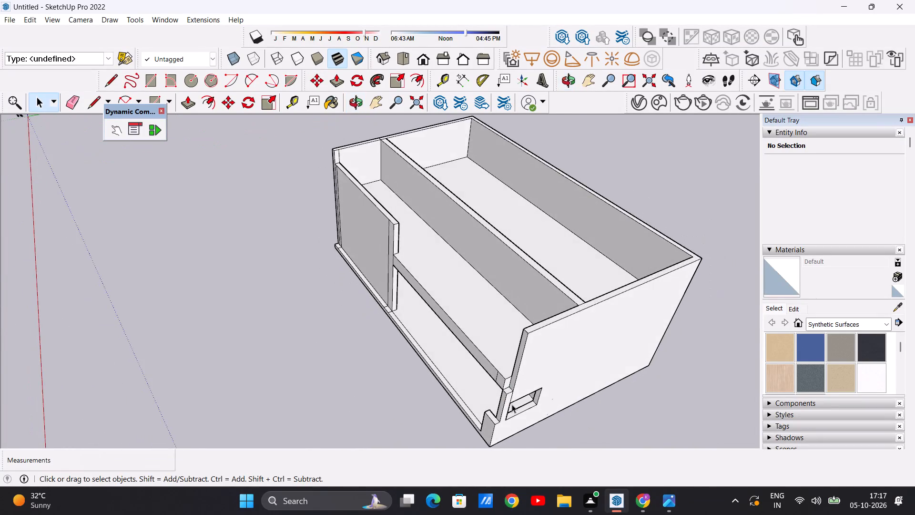
scroll(512, 404, "up", 14)
key("o")
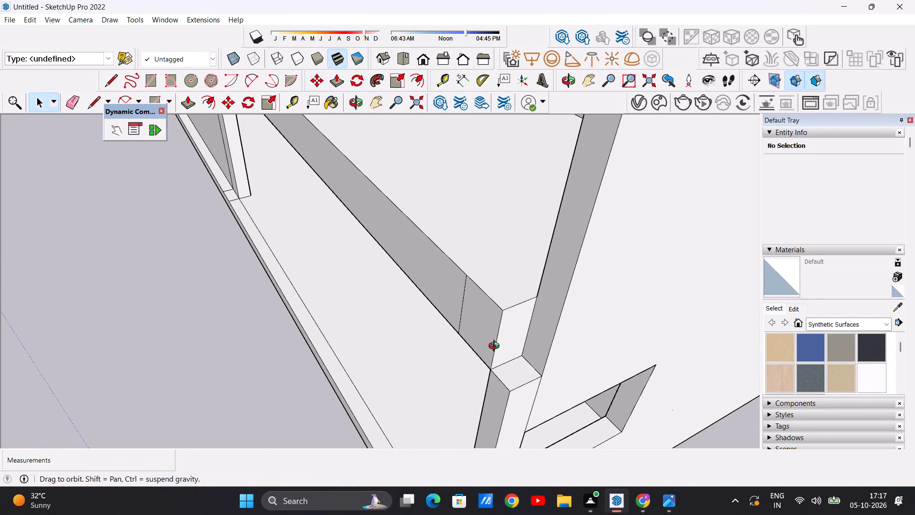
key("f")
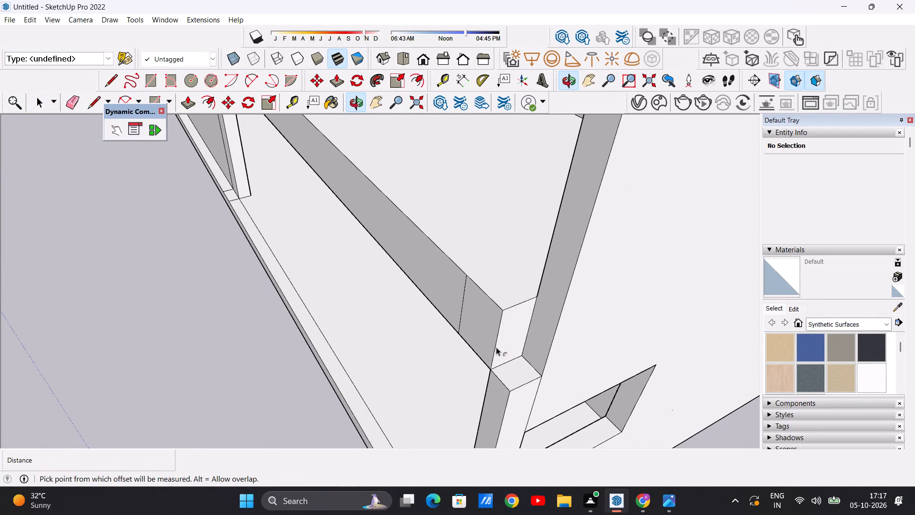
key("BackSpace")
key("BackSpace")
key("backslash")
key("BackSpace")
key("p")
left_click(517, 373)
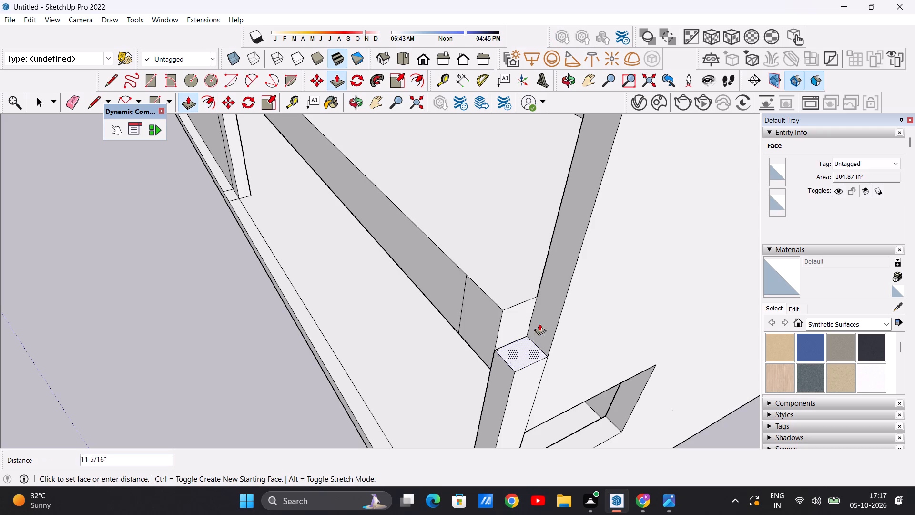
scroll(549, 302, "down", 13)
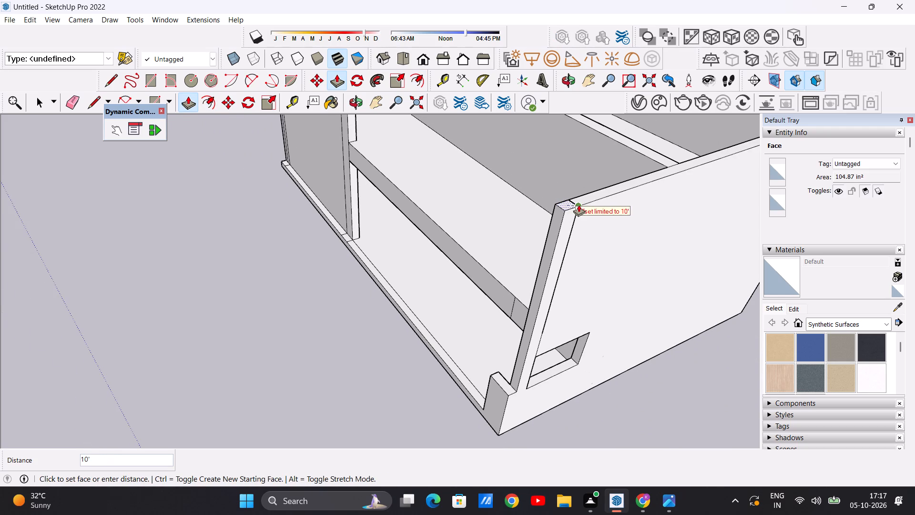
left_click(577, 205)
key("space")
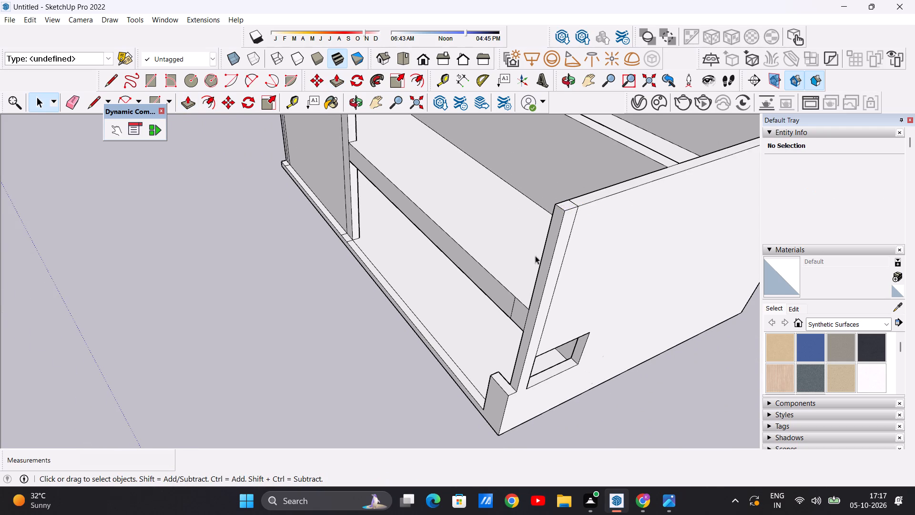
Examine the front elevation, the slab edge and both floors from the front, from above and from below.
scroll(479, 430, "down", 8)
middle_click_drag(455, 381, 635, 262)
scroll(389, 310, "up", 5)
scroll(510, 305, "down", 5)
middle_click_drag(517, 339, 534, 300)
scroll(517, 285, "up", 3)
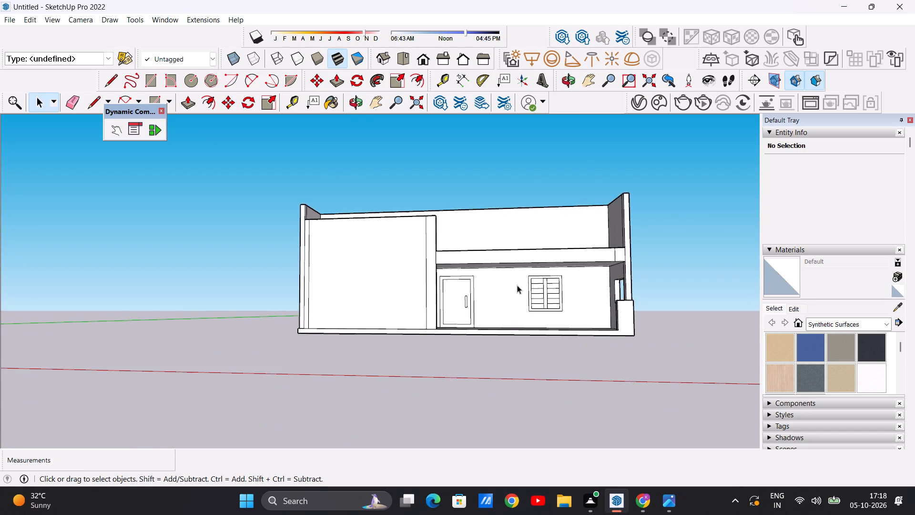
scroll(517, 285, "up", 4)
middle_click_drag(514, 311, 518, 338)
scroll(516, 341, "down", 5)
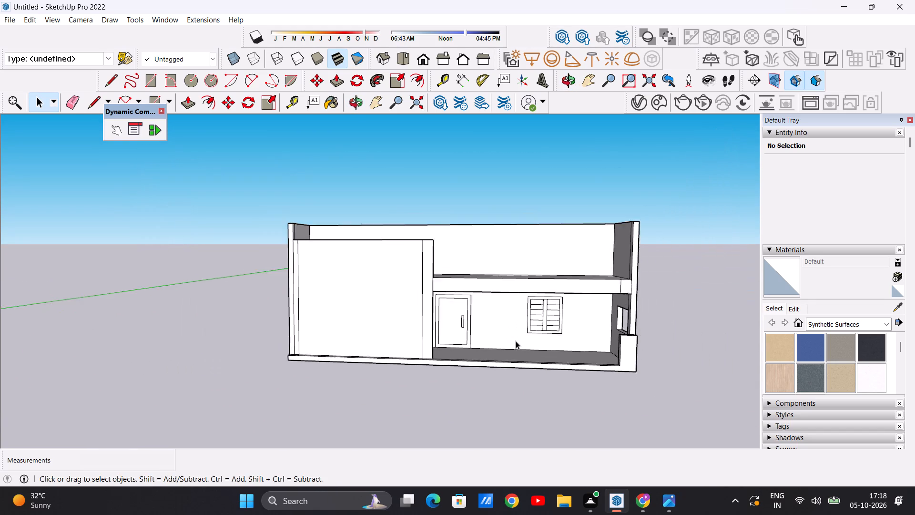
scroll(516, 341, "down", 3)
scroll(524, 286, "up", 6)
middle_click_drag(524, 286, 545, 448)
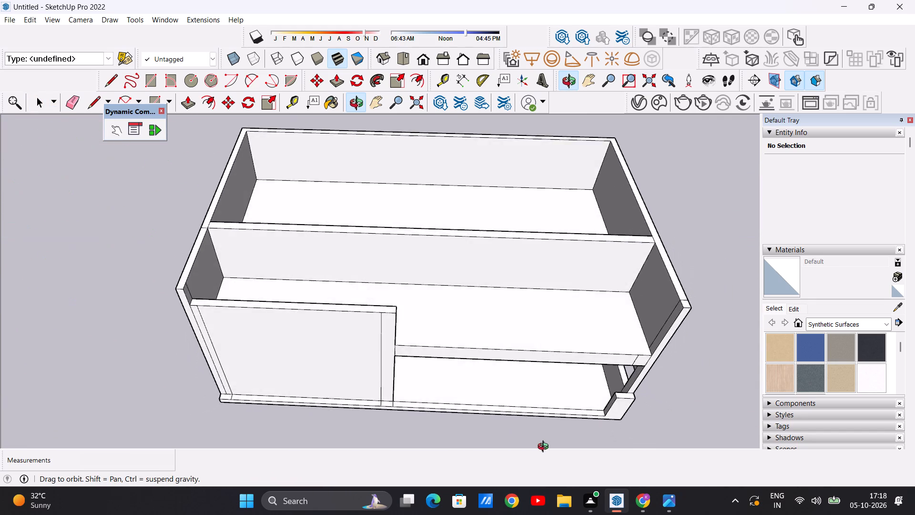
middle_click_drag(545, 448, 547, 461)
scroll(643, 352, "up", 13)
scroll(626, 346, "down", 3)
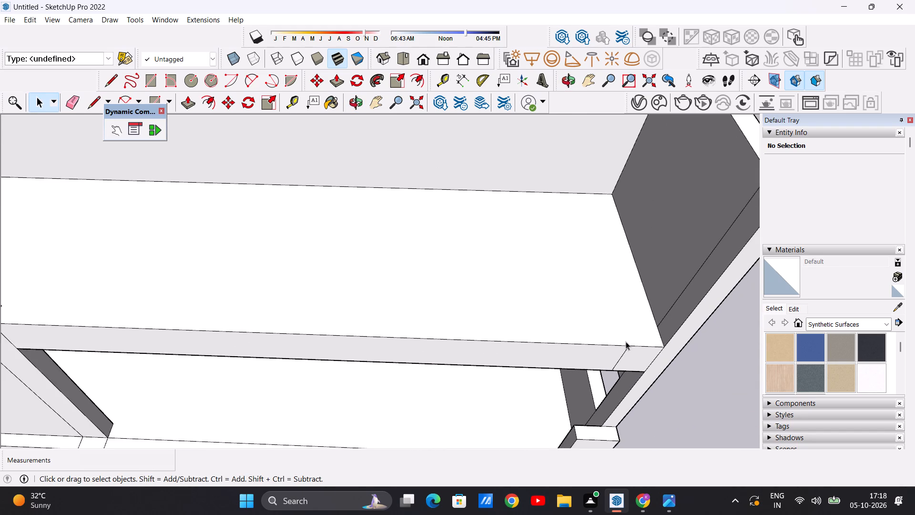
scroll(626, 341, "down", 6)
middle_click_drag(627, 362, 637, 201)
scroll(441, 386, "up", 2)
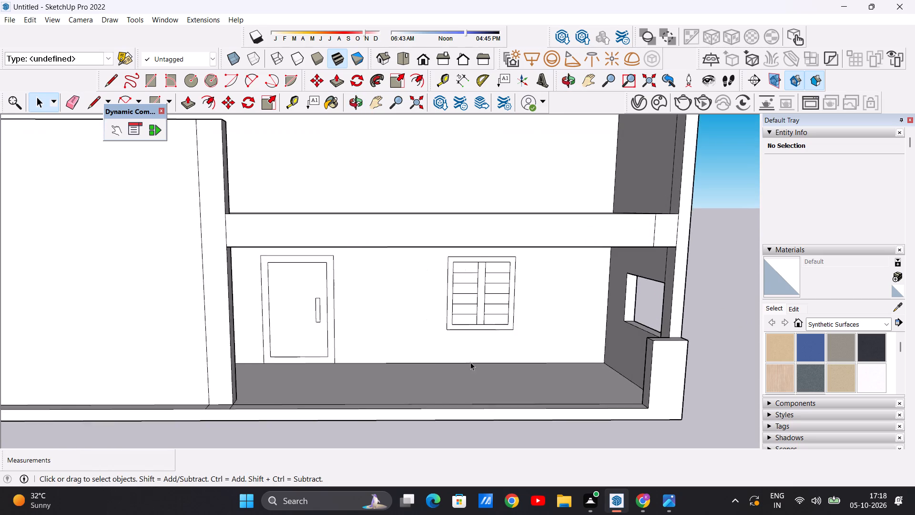
scroll(489, 354, "down", 11)
middle_click_drag(511, 363, 504, 328)
scroll(504, 327, "up", 8)
scroll(519, 331, "down", 4)
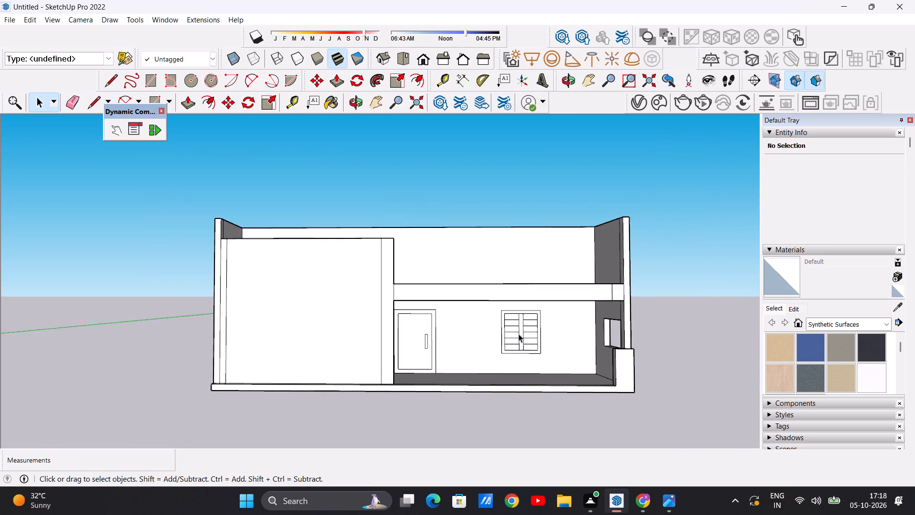
scroll(518, 334, "down", 7)
middle_click_drag(554, 306, 529, 435)
scroll(559, 352, "up", 4)
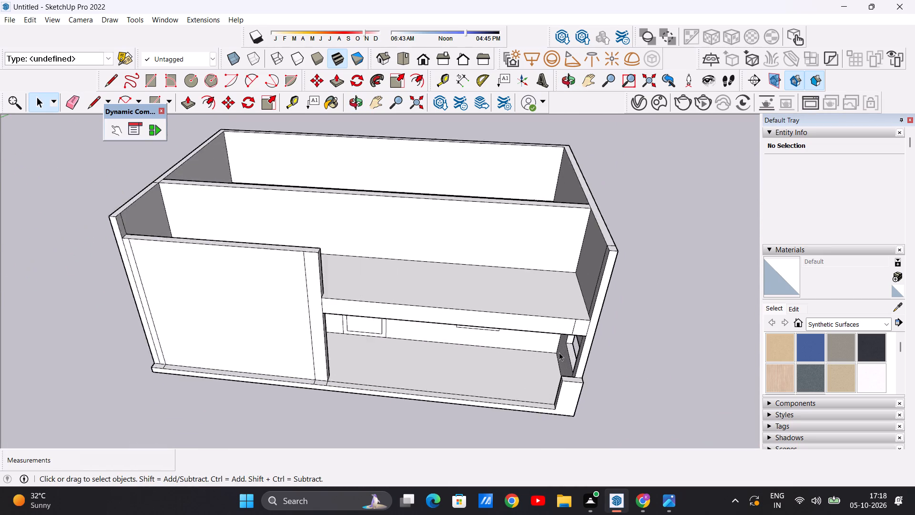
scroll(559, 352, "up", 17)
scroll(564, 297, "down", 20)
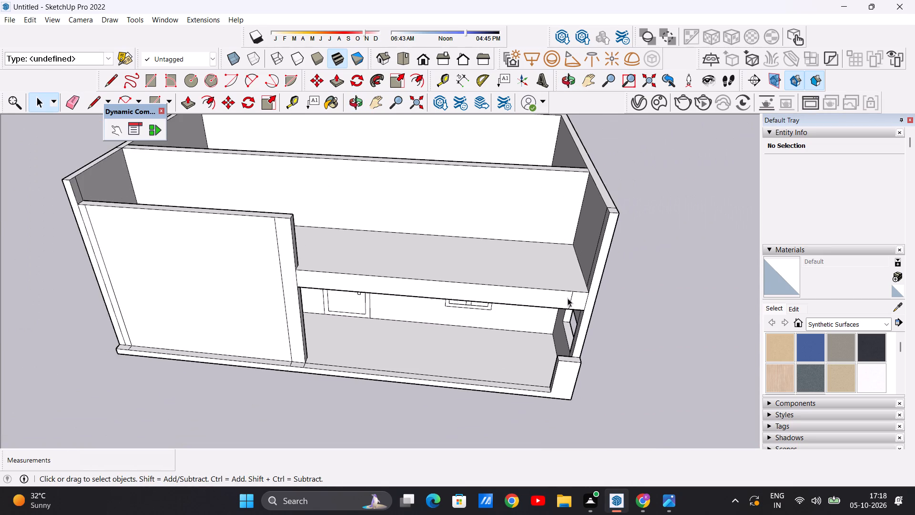
scroll(568, 298, "down", 2)
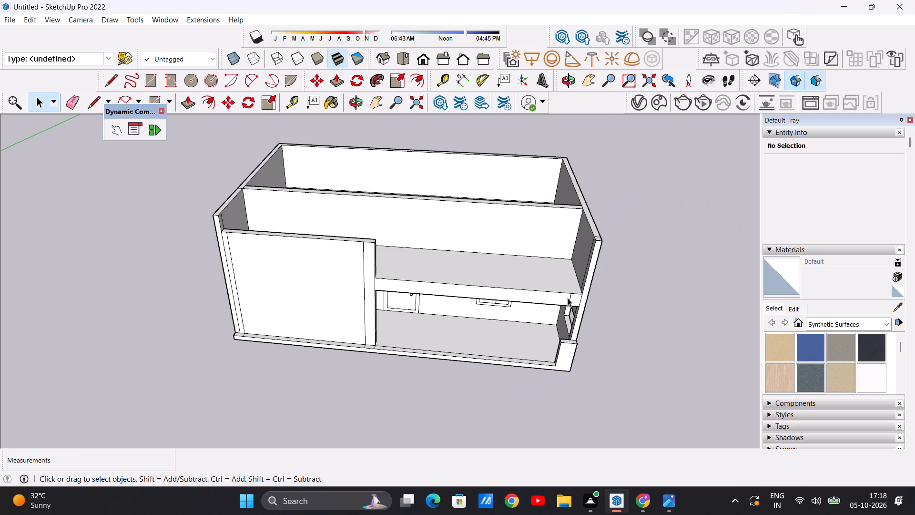
scroll(542, 353, "down", 5)
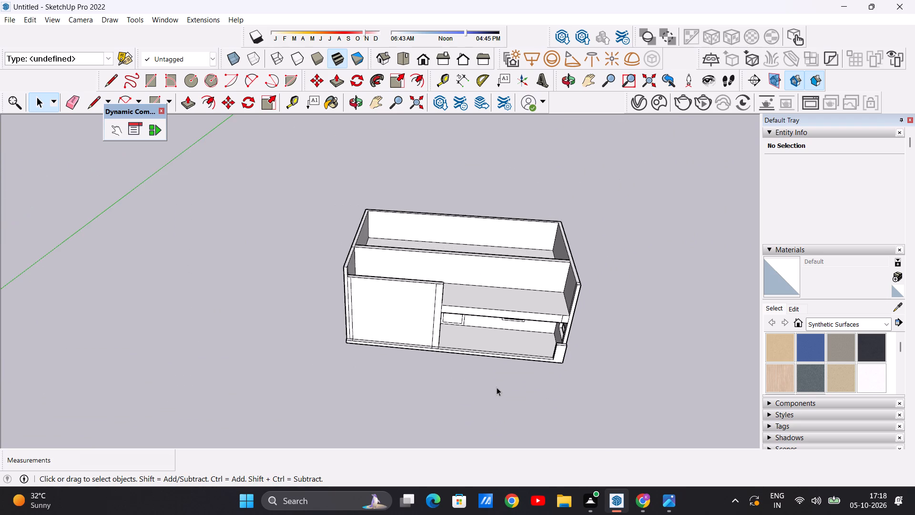
scroll(497, 387, "up", 7)
middle_click_drag(487, 417, 508, 227)
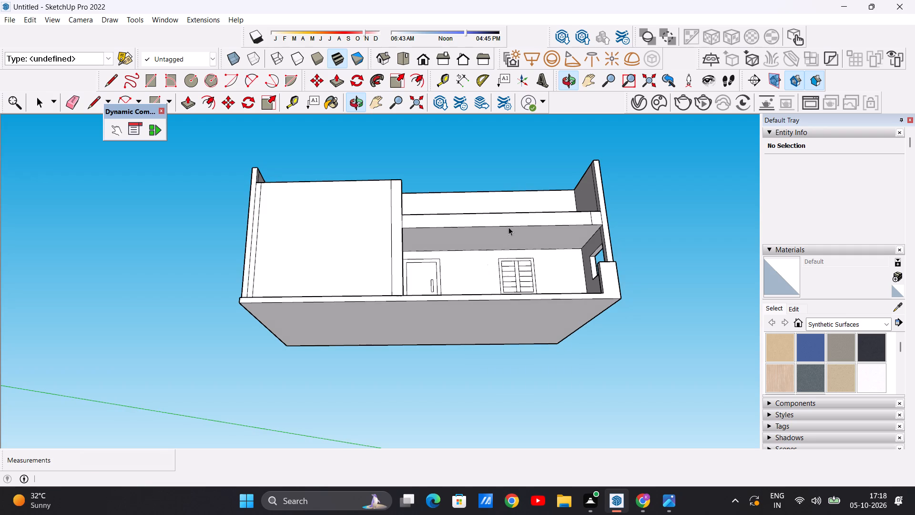
scroll(508, 227, "down", 6)
middle_click_drag(497, 239, 475, 314)
scroll(542, 227, "up", 9)
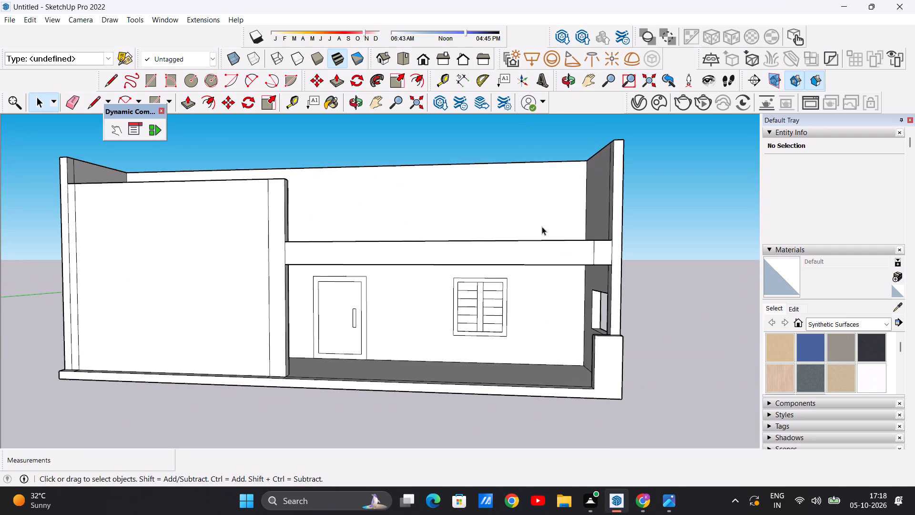
scroll(600, 300, "up", 7)
scroll(588, 312, "down", 3)
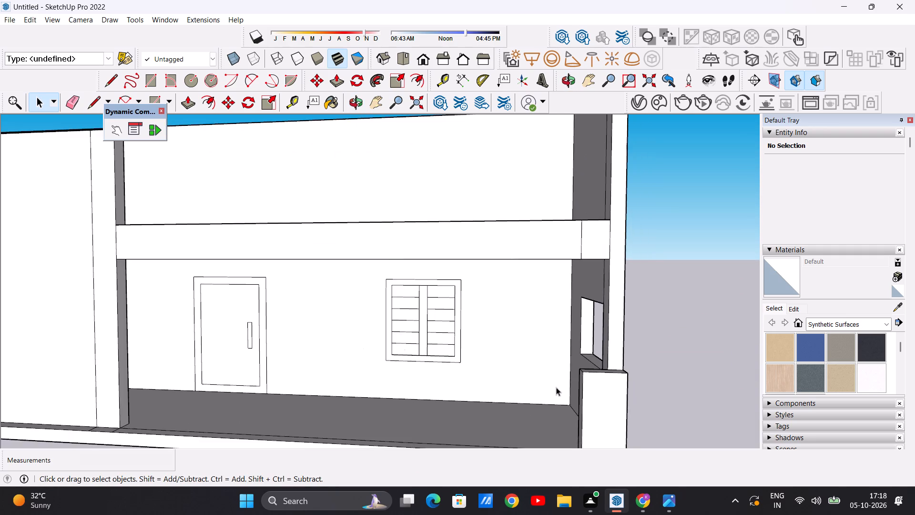
middle_click_drag(556, 422, 581, 432)
scroll(533, 378, "down", 6)
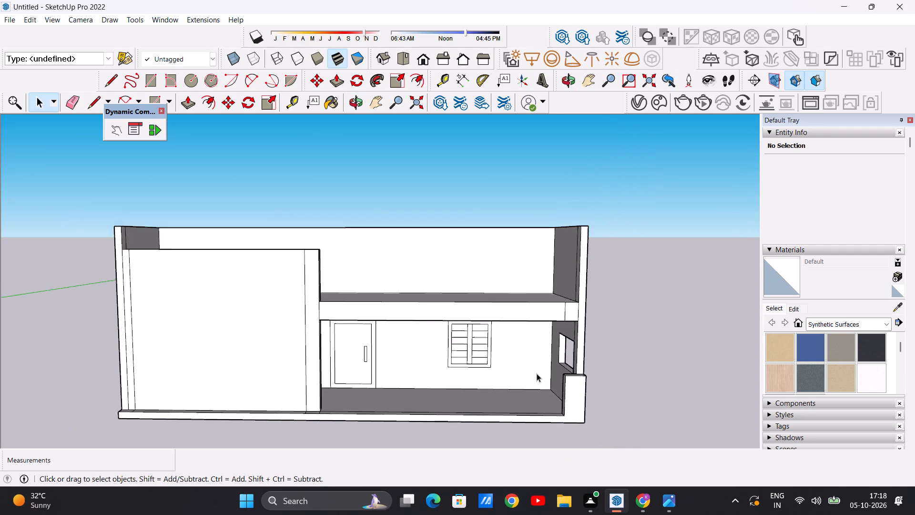
scroll(540, 370, "down", 3)
scroll(422, 313, "down", 1)
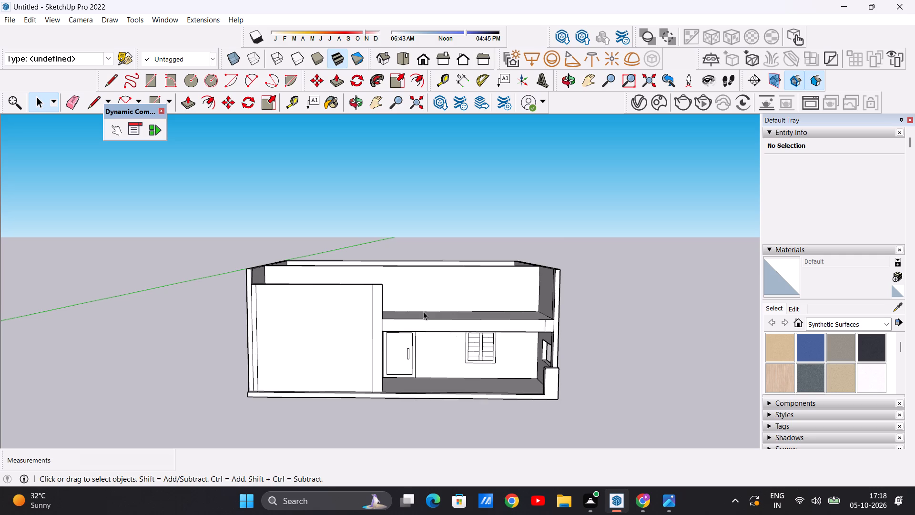
scroll(559, 299, "up", 6)
middle_click_drag(445, 295, 462, 425)
middle_click_drag(444, 260, 442, 360)
scroll(432, 241, "down", 5)
middle_click_drag(429, 246, 410, 334)
scroll(425, 320, "up", 5)
scroll(442, 300, "down", 2)
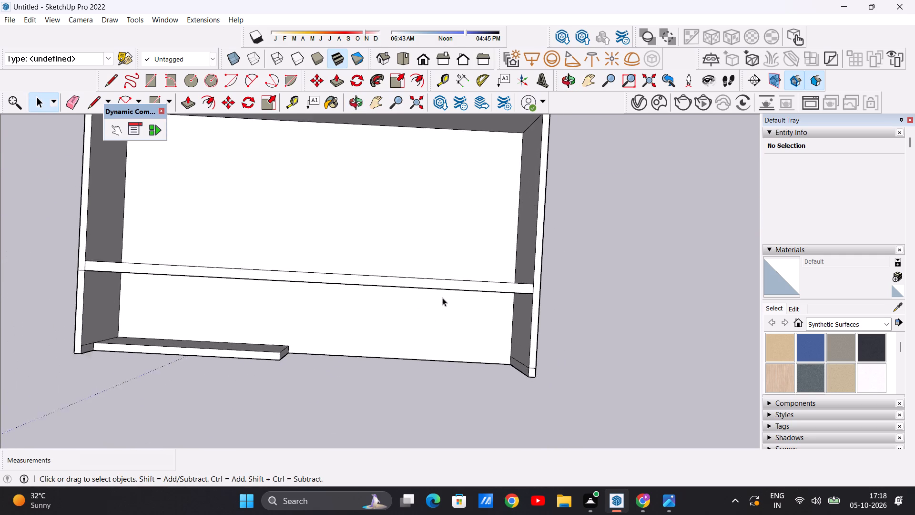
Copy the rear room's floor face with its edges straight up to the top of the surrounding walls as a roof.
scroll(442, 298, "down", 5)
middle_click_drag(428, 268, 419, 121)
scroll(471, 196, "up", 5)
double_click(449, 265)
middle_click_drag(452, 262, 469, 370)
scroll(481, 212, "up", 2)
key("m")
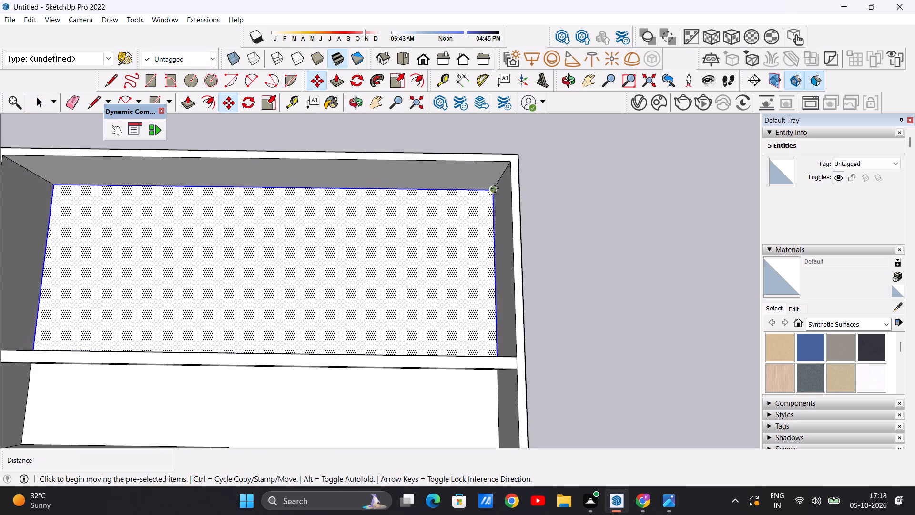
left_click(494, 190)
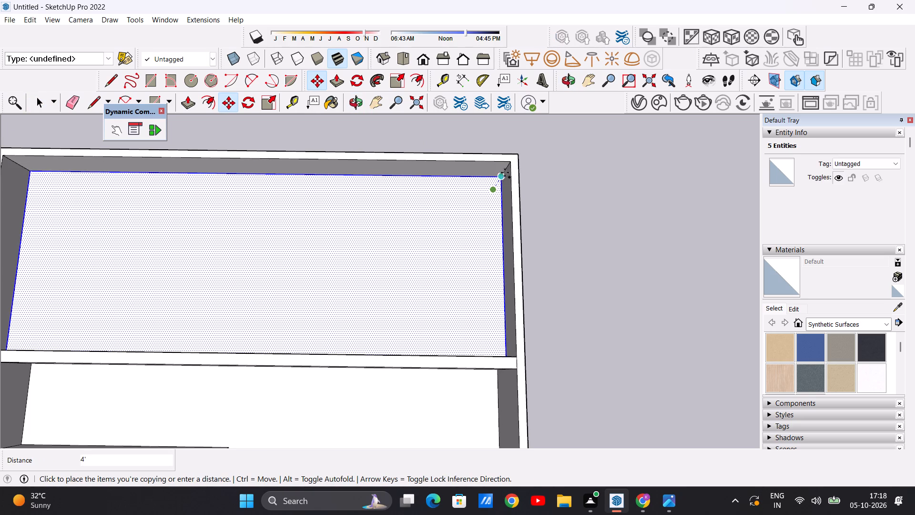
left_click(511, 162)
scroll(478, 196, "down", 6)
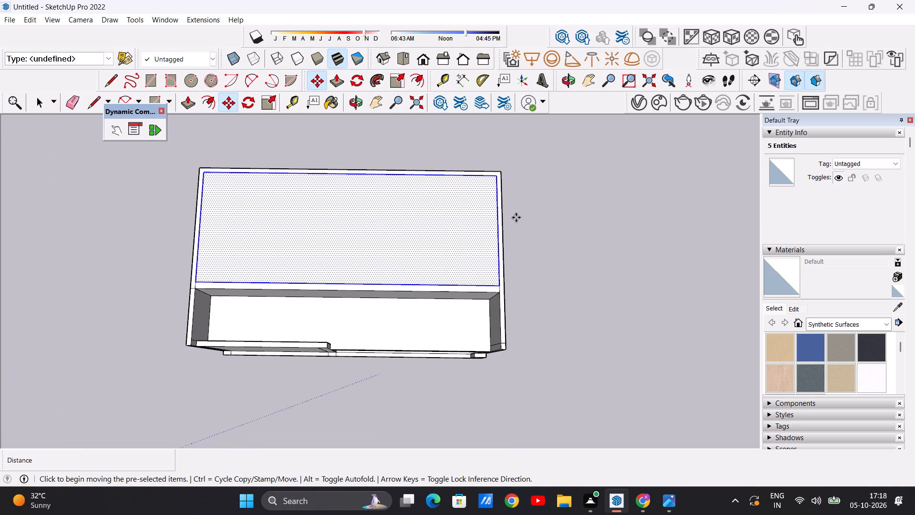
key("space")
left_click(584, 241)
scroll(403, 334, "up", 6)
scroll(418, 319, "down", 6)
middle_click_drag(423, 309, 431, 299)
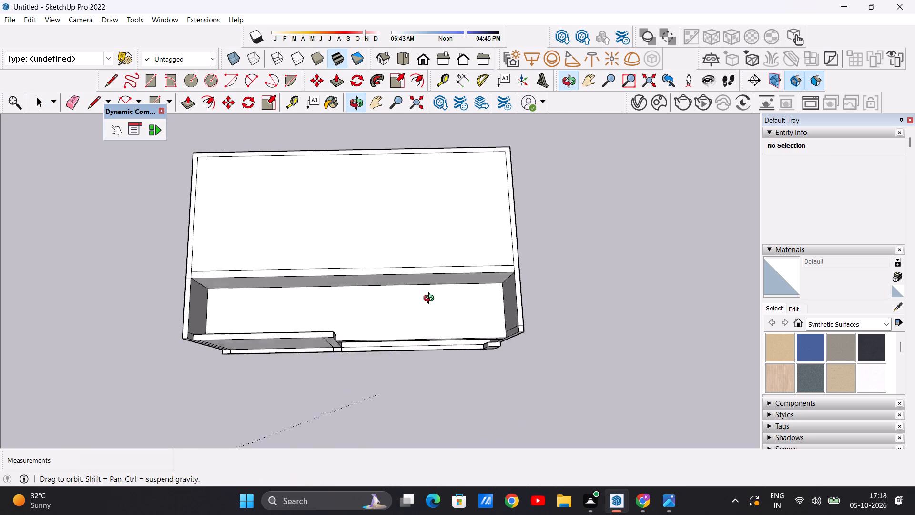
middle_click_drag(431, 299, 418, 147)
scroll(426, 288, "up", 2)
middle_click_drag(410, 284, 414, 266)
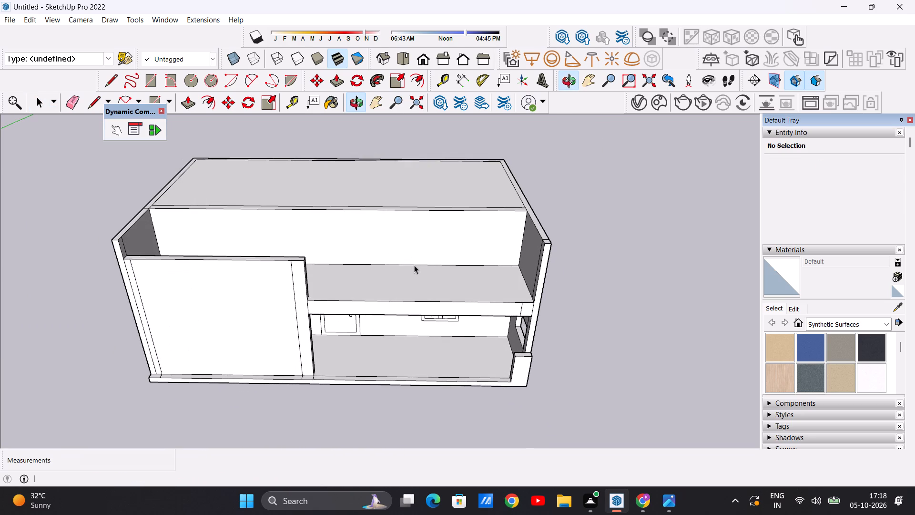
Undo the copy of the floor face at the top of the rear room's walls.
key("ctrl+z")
Draw a square window outline about 4' 3" per side on the first-floor wall behind the terrace, near the tall front block.
scroll(439, 247, "down", 3)
middle_click_drag(405, 267, 412, 222)
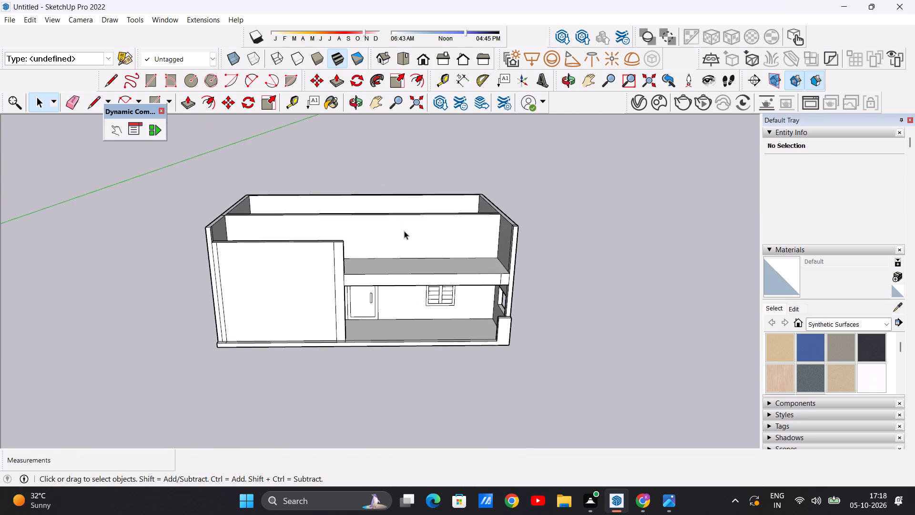
left_click(420, 59)
scroll(460, 213, "up", 4)
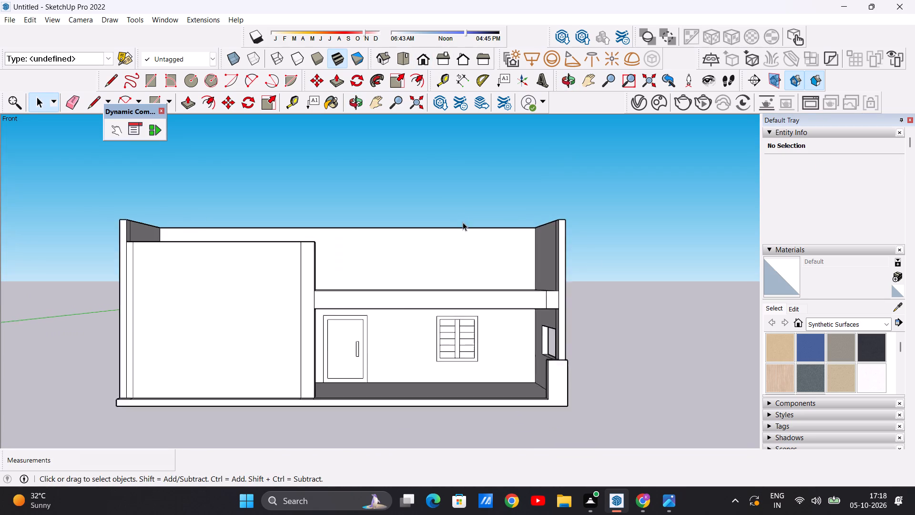
scroll(463, 222, "up", 2)
scroll(273, 239, "up", 3)
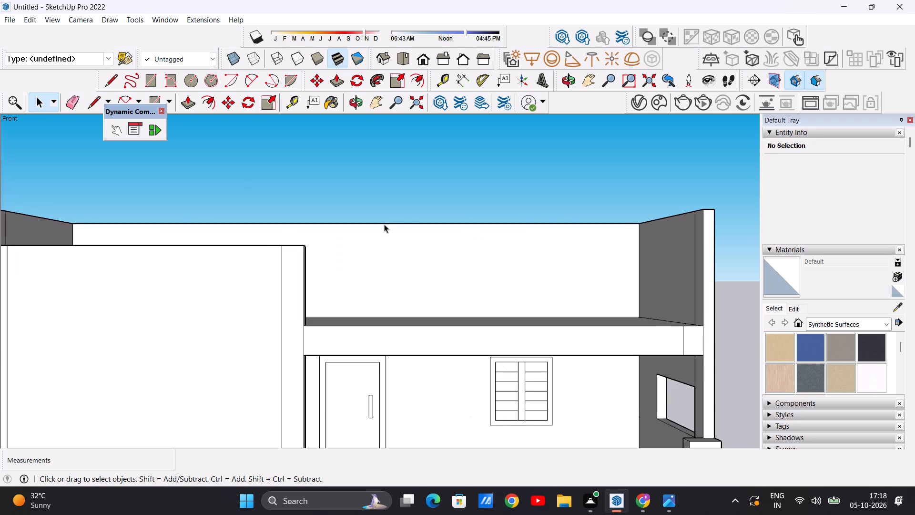
scroll(413, 226, "up", 1)
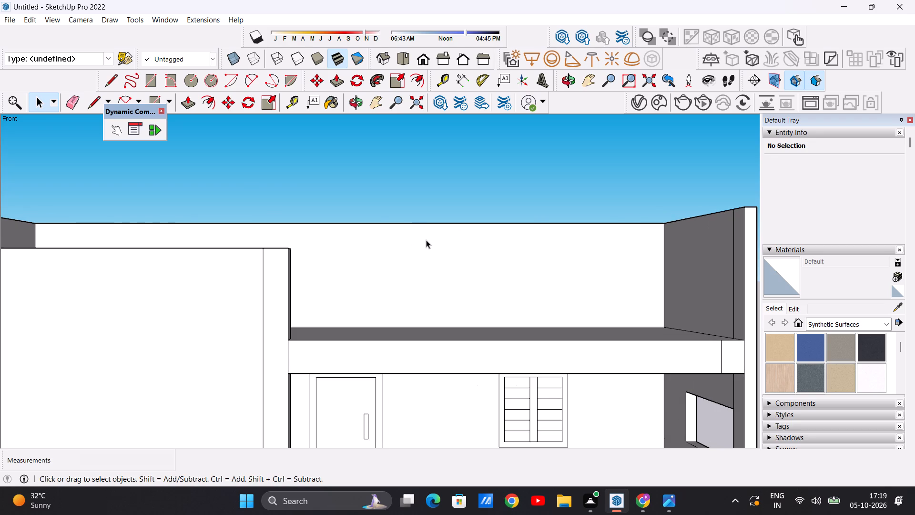
key("r")
middle_click_drag(384, 299, 384, 357)
scroll(403, 337, "up", 5)
scroll(402, 338, "down", 5)
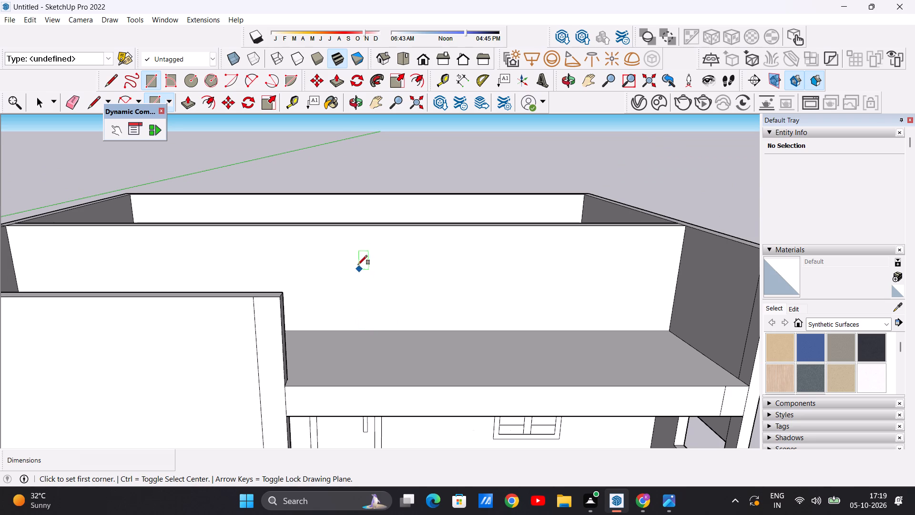
left_click(344, 249)
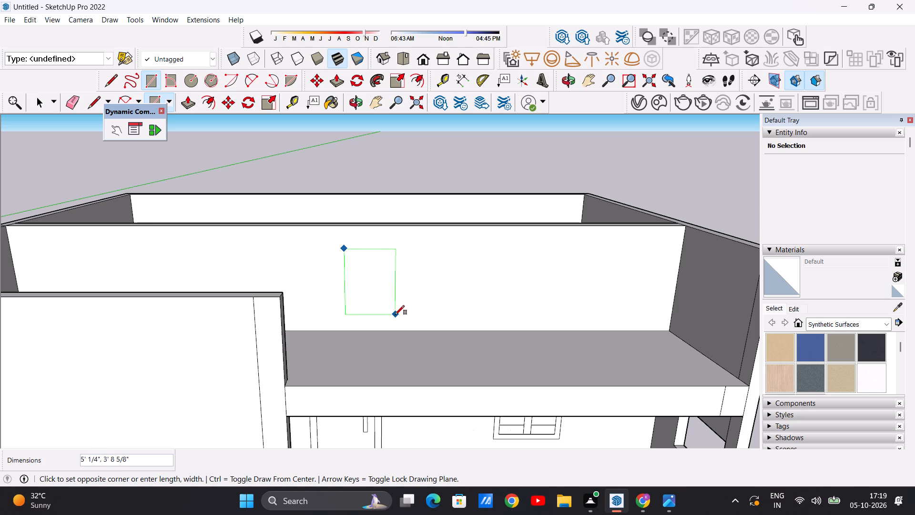
left_click(399, 305)
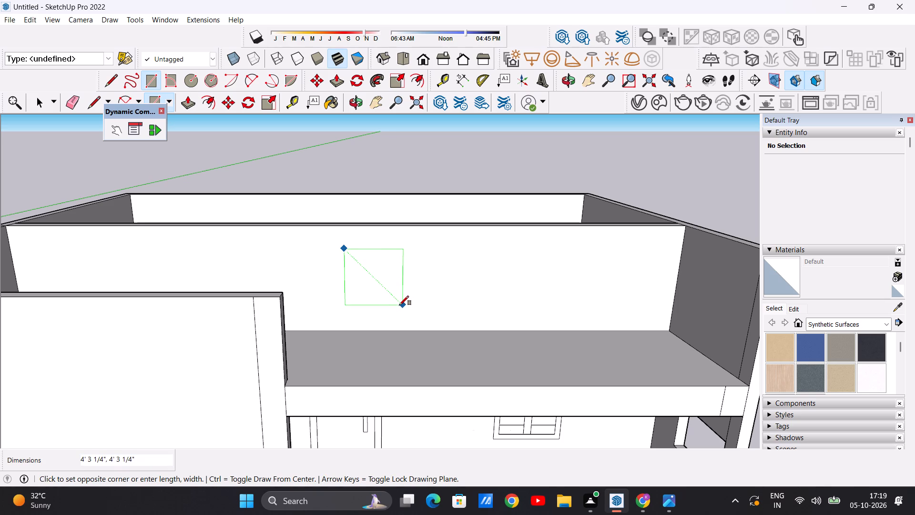
key("space")
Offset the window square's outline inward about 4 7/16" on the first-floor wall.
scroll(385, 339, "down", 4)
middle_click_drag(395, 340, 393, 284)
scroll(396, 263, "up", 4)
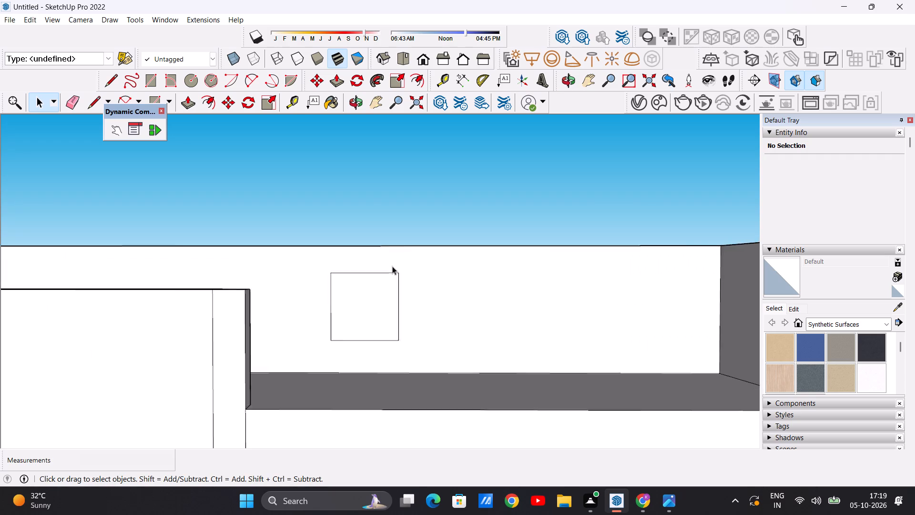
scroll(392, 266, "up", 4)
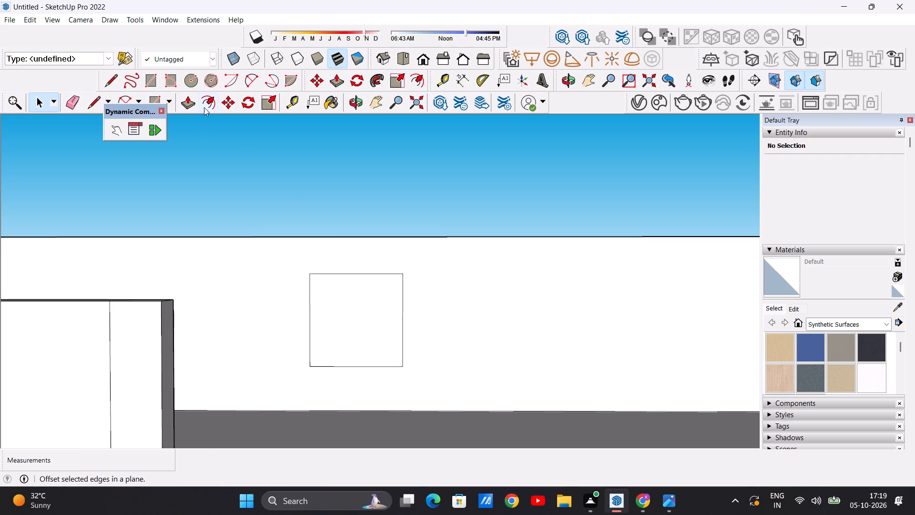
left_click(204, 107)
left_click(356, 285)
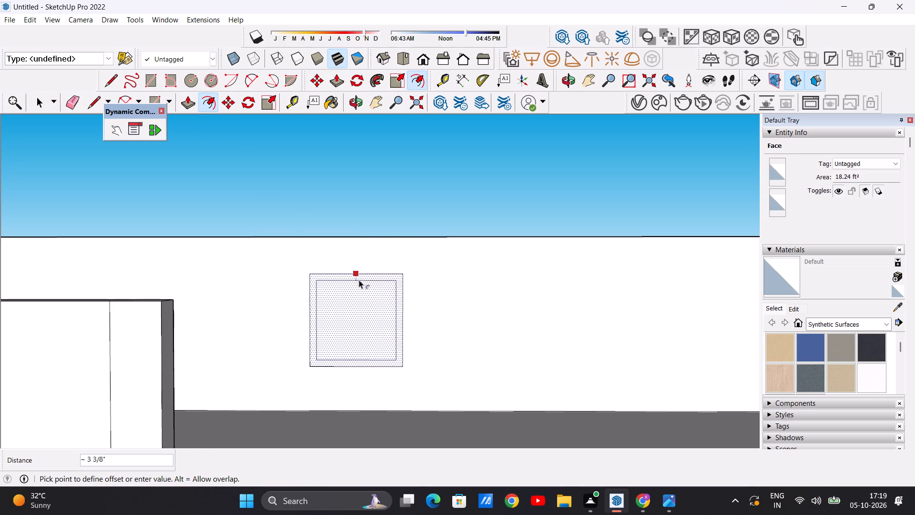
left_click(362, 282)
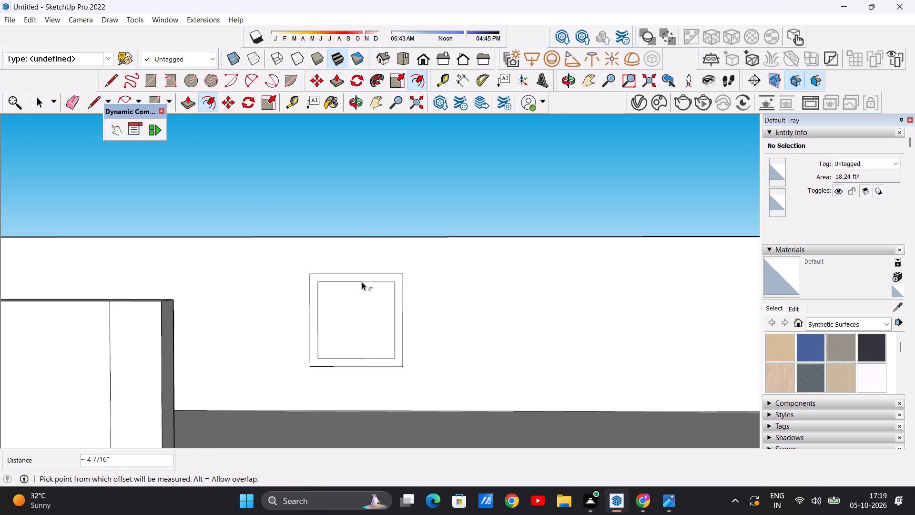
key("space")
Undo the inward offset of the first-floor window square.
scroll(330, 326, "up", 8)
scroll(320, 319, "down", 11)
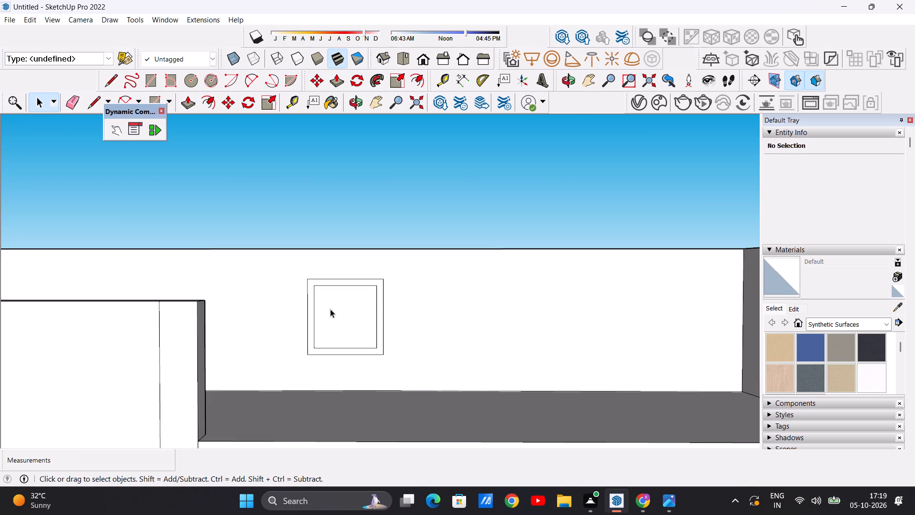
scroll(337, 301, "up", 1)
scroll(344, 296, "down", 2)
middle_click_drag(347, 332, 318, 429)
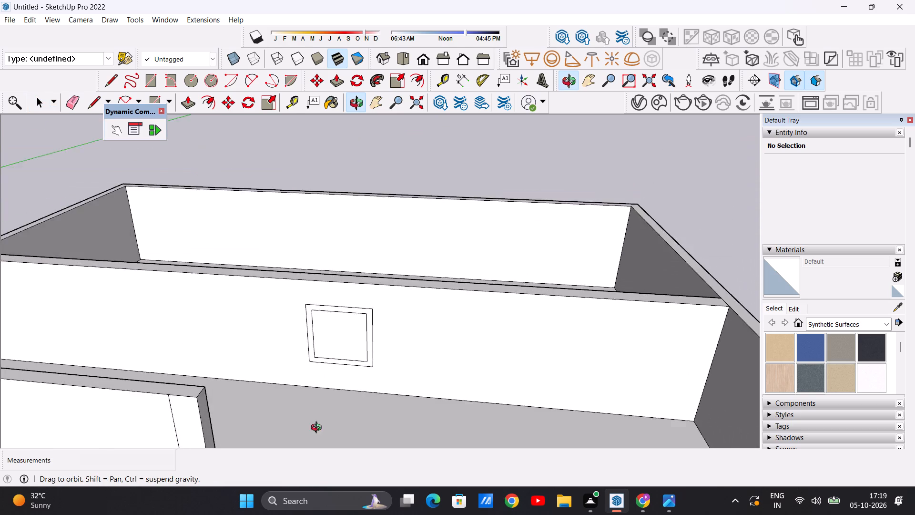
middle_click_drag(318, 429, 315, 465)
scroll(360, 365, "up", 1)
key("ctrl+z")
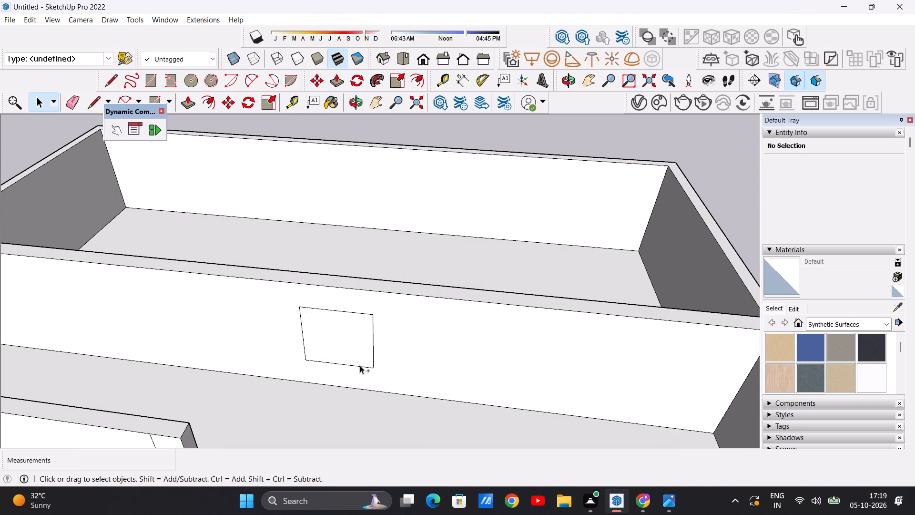
Push/Pull the square face through the full thickness of the first-floor wall to cut a window opening.
middle_click_drag(363, 324, 332, 348)
scroll(331, 350, "up", 5)
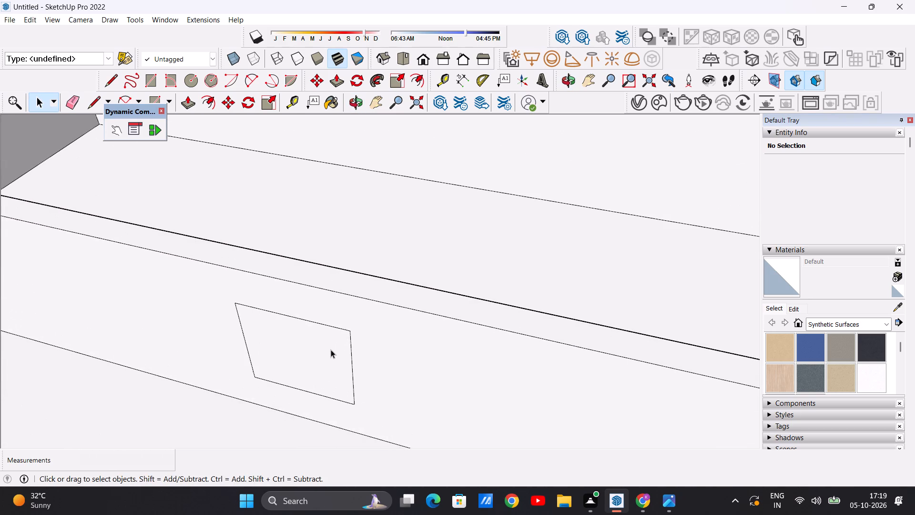
key("p")
left_click(327, 352)
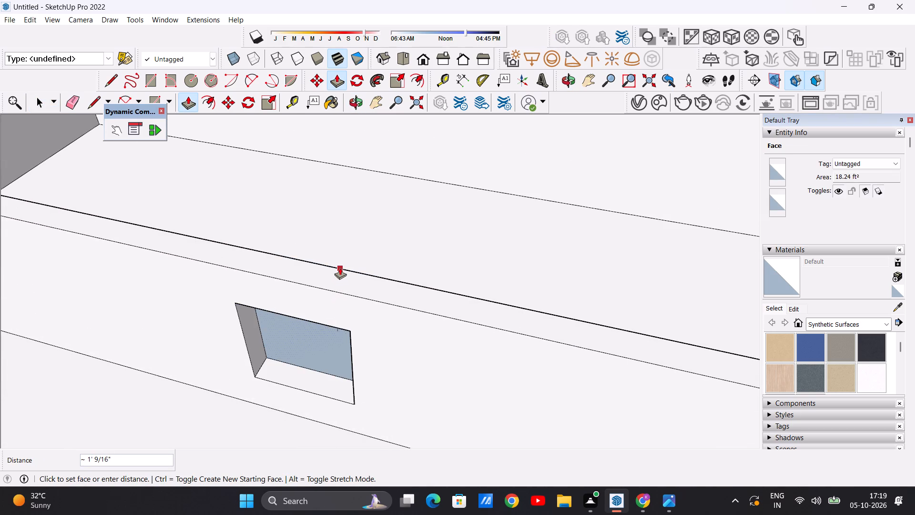
left_click(340, 268)
key("space")
Draw a second square window outline about 5' per side on the same first-floor wall, between the first opening and the side wall.
middle_click_drag(369, 412, 403, 288)
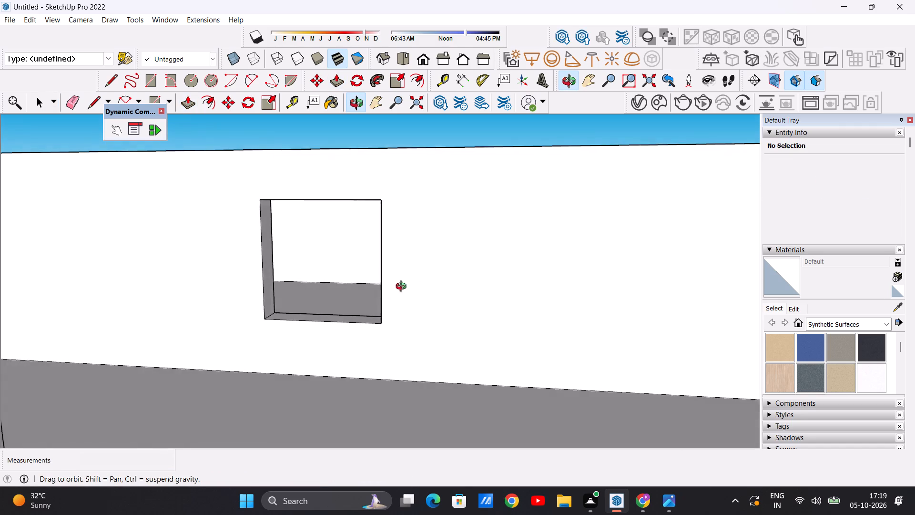
middle_click_drag(403, 288, 405, 287)
scroll(295, 383, "down", 8)
middle_click_drag(295, 381, 322, 363)
scroll(303, 375, "down", 1)
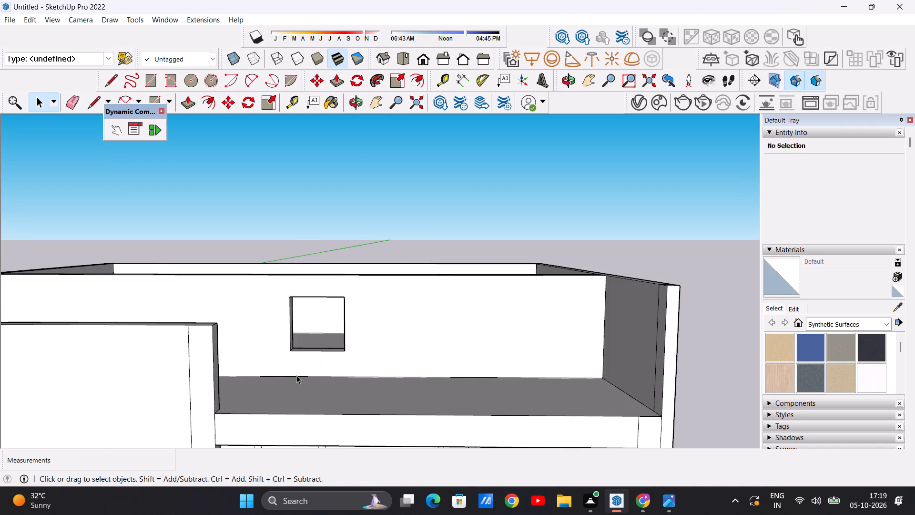
scroll(296, 375, "down", 4)
scroll(427, 344, "up", 2)
scroll(417, 345, "down", 3)
scroll(480, 355, "up", 3)
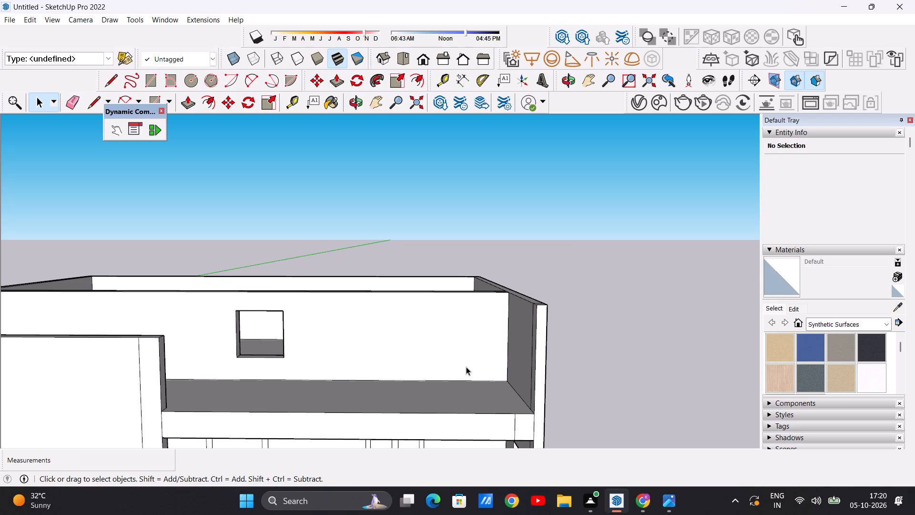
key("r")
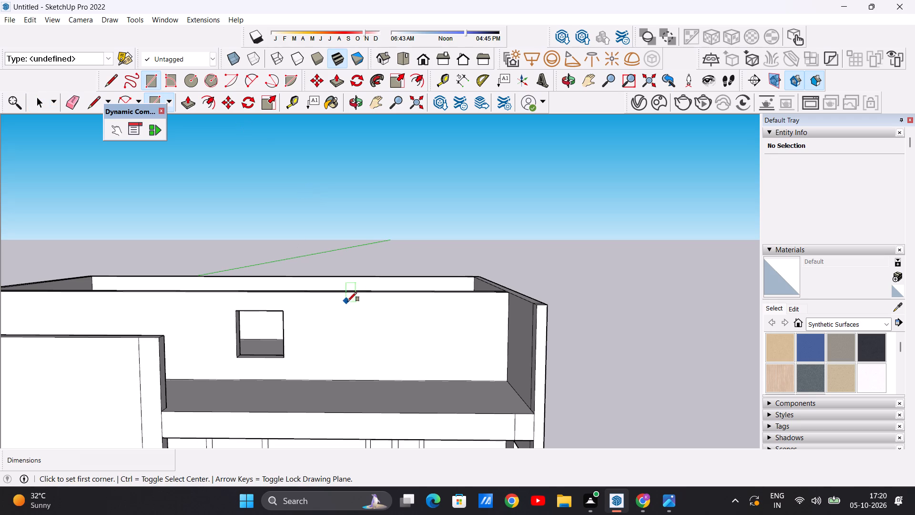
scroll(371, 353, "up", 2)
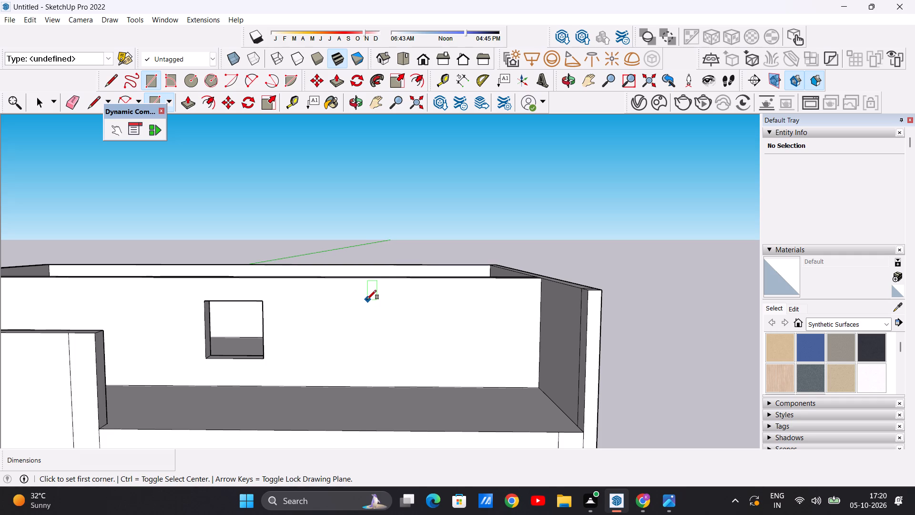
left_click(348, 298)
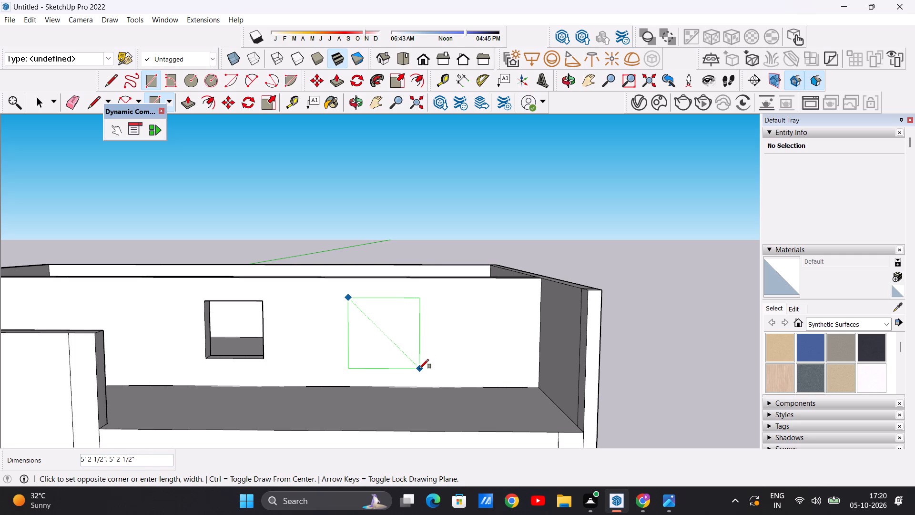
left_click(417, 363)
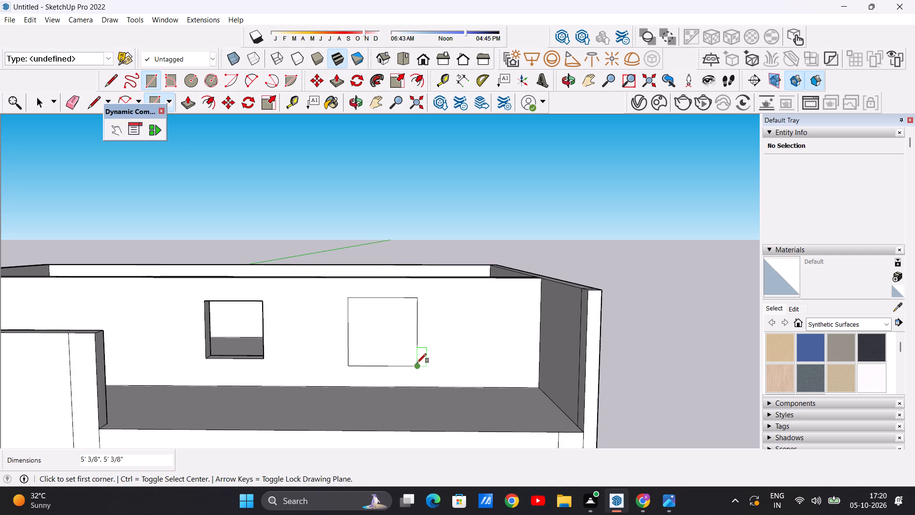
key("space")
Examine the second square's size and placement relative to the first opening and the ground-floor window.
scroll(369, 350, "down", 7)
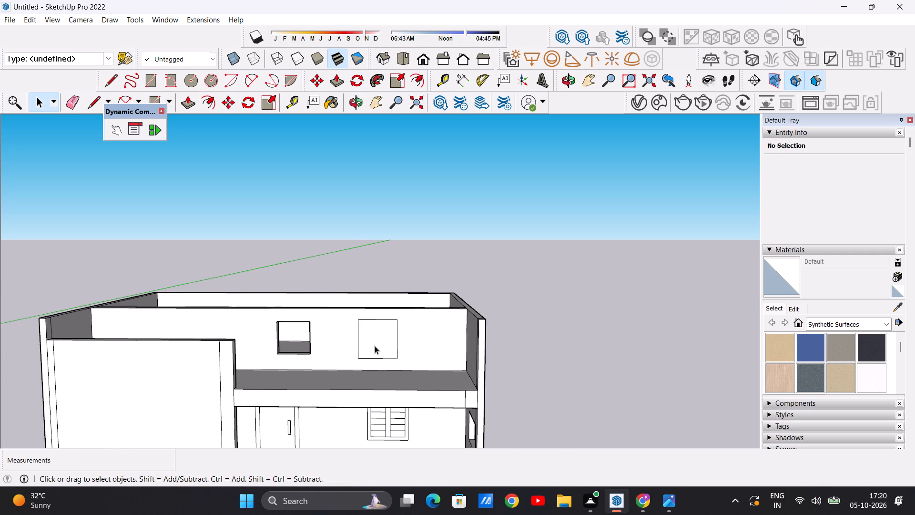
scroll(375, 373, "up", 6)
scroll(420, 316, "up", 4)
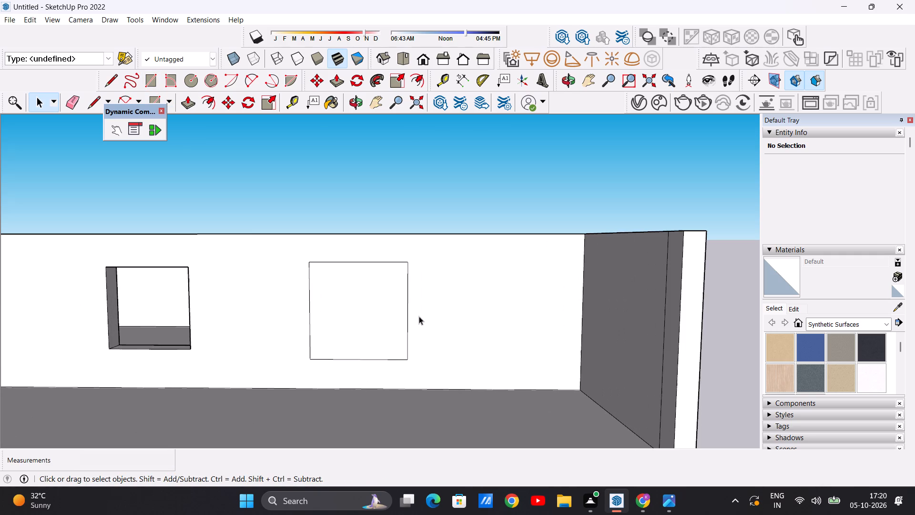
scroll(348, 322, "down", 4)
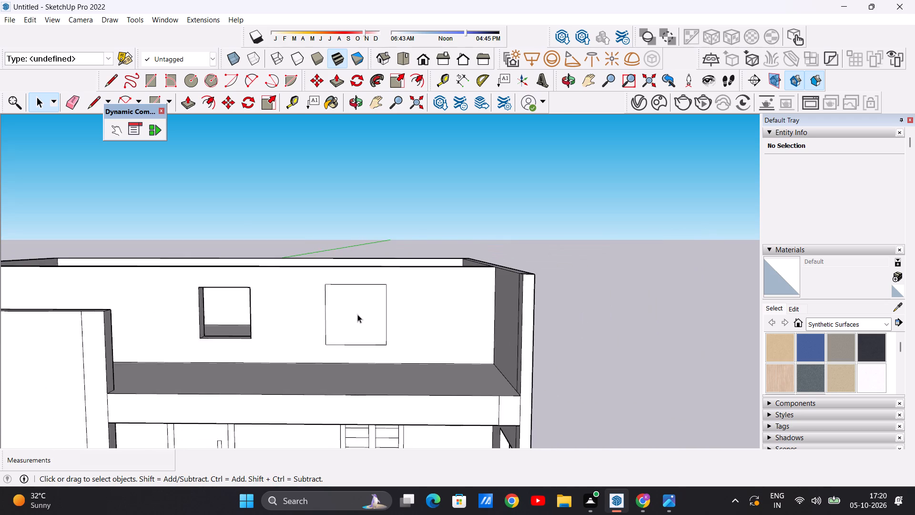
scroll(357, 314, "down", 6)
scroll(371, 337, "up", 6)
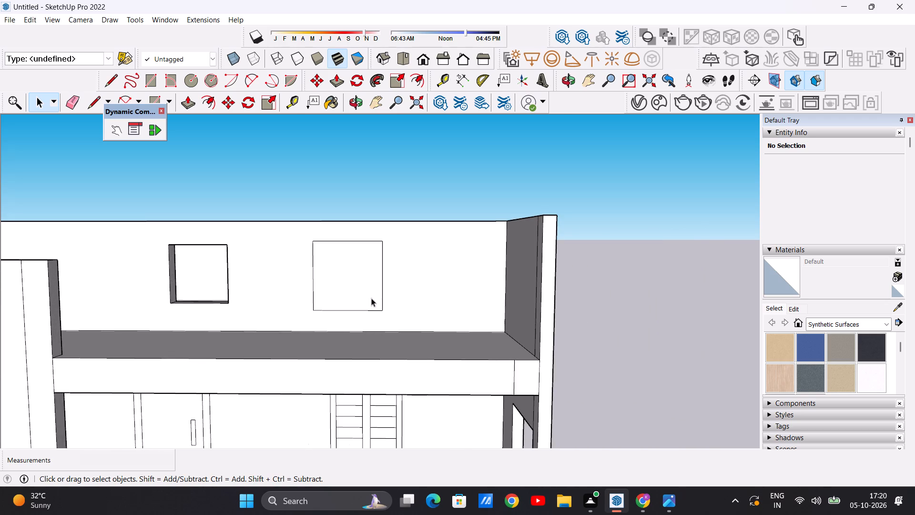
middle_click_drag(379, 291, 347, 366)
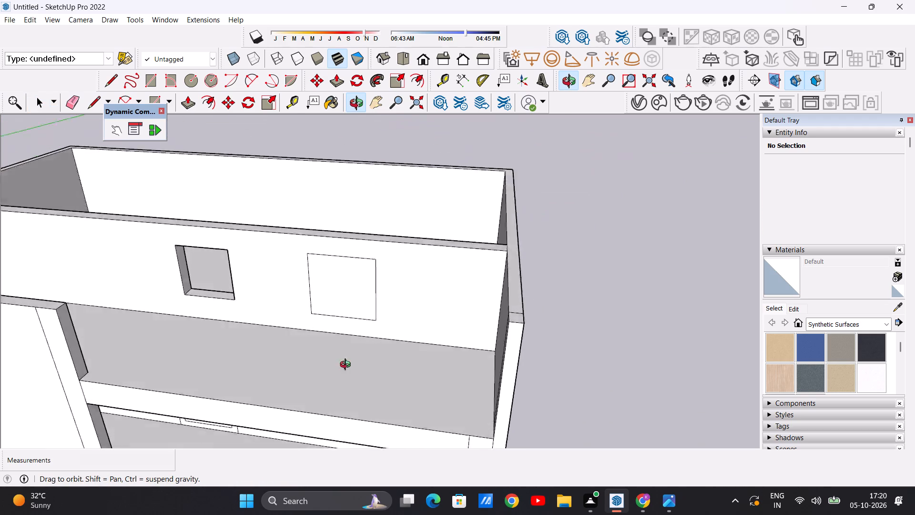
middle_click_drag(347, 366, 368, 325)
scroll(369, 295, "up", 7)
scroll(369, 293, "down", 7)
middle_click_drag(375, 286, 306, 299)
scroll(306, 275, "up", 5)
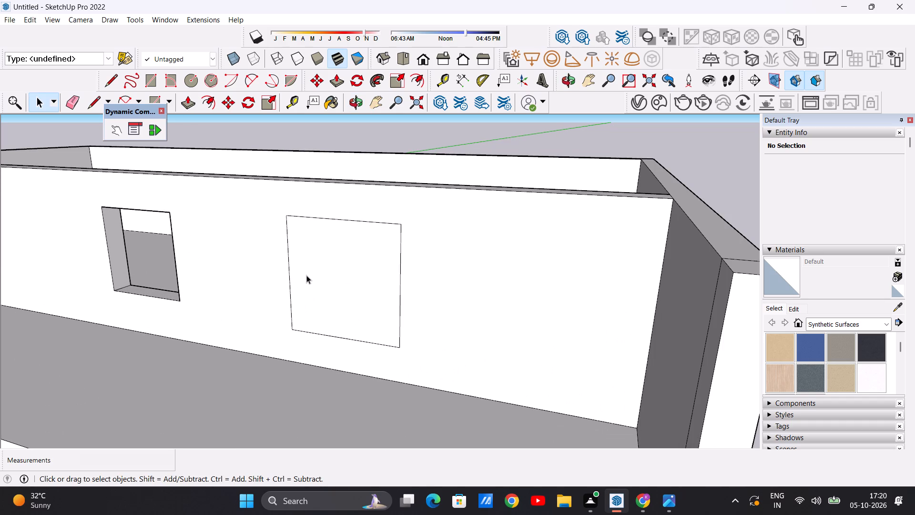
scroll(324, 252, "down", 9)
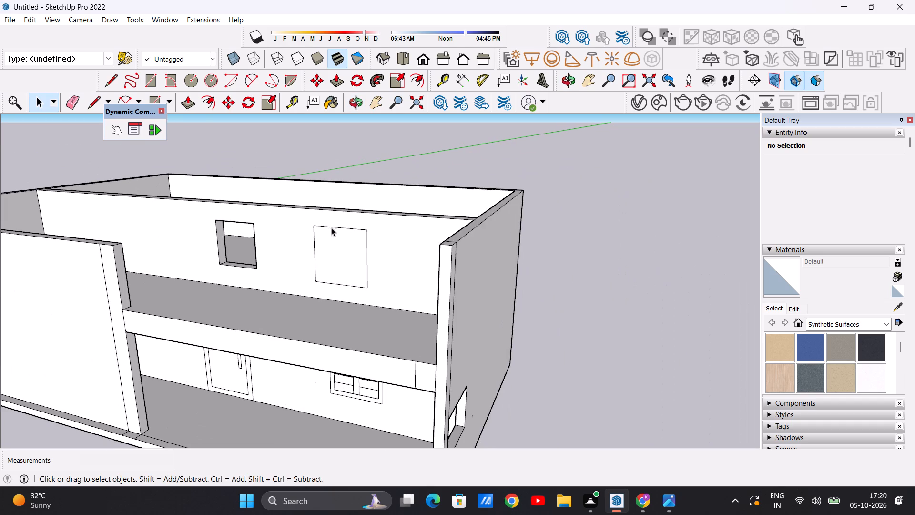
Push/Pull the second square face through to the wall's back edge to cut the larger window opening.
middle_click_drag(254, 282, 269, 328)
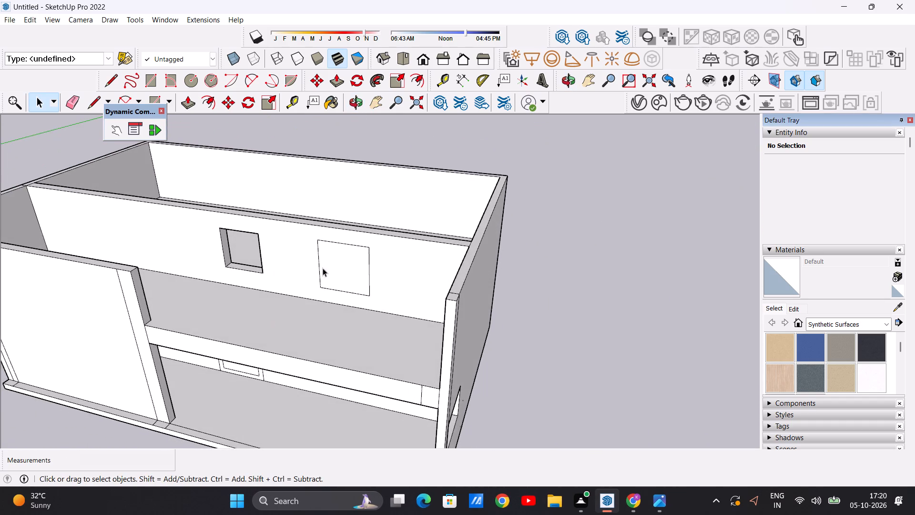
scroll(353, 242, "up", 7)
key("p")
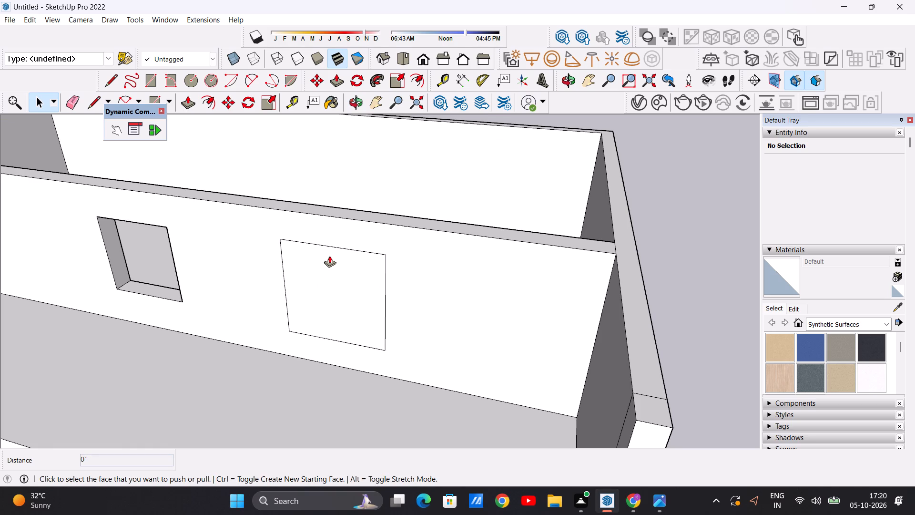
left_click(343, 262)
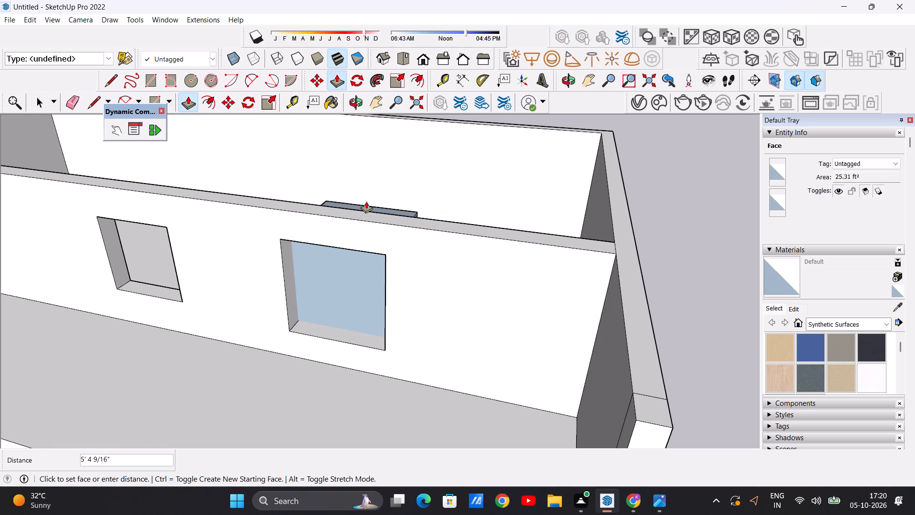
middle_click_drag(372, 218, 314, 250)
scroll(329, 236, "up", 2)
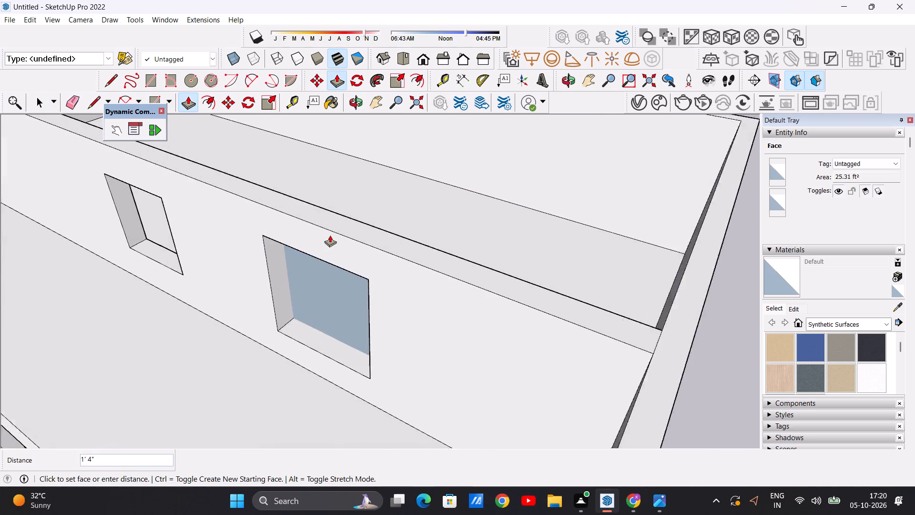
scroll(330, 235, "up", 2)
left_click(354, 213)
key("space")
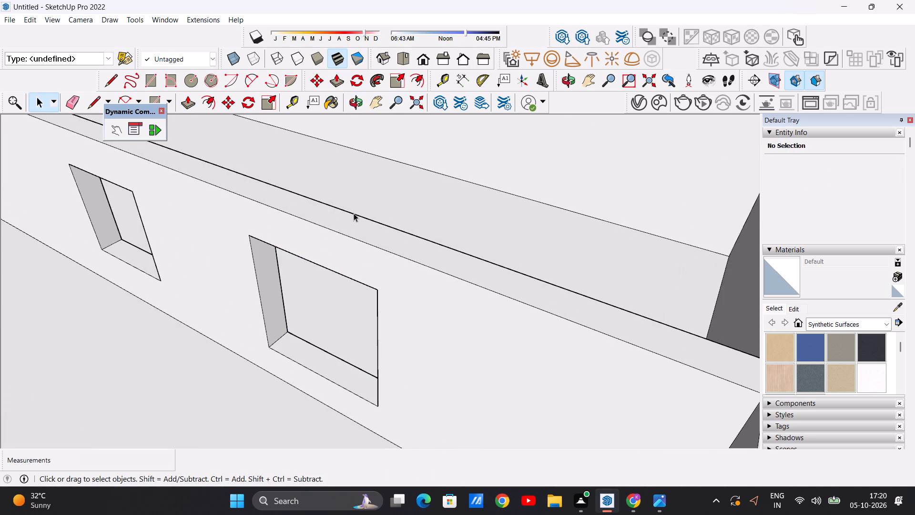
Redraw the top edge of the smaller first-floor window opening, about 4' 3 1/4" long, to close it with a face.
scroll(402, 346, "down", 10)
middle_click_drag(267, 374, 376, 238)
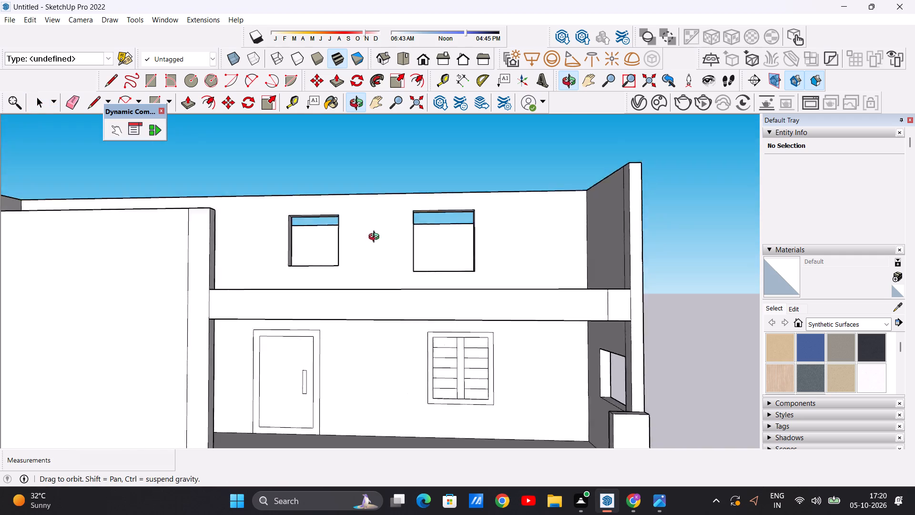
middle_click_drag(376, 238, 385, 270)
scroll(354, 258, "up", 8)
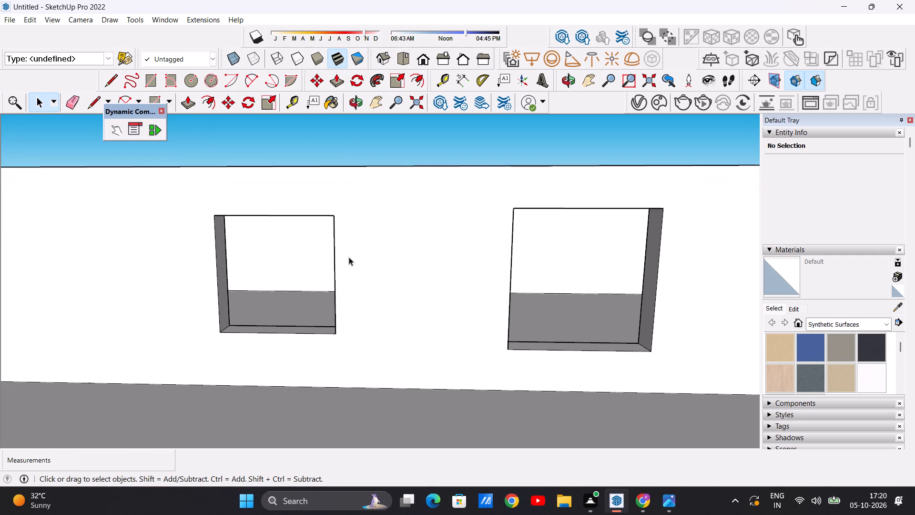
key("l")
scroll(154, 215, "up", 4)
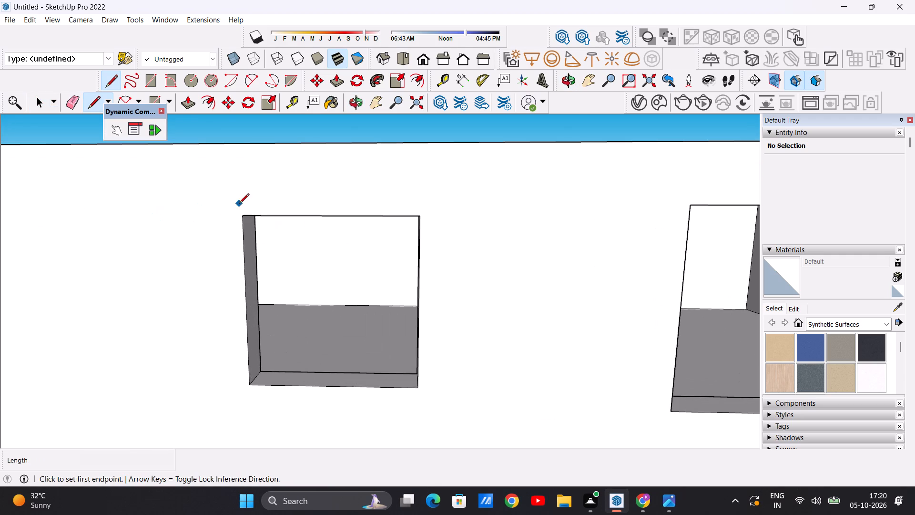
left_click(244, 216)
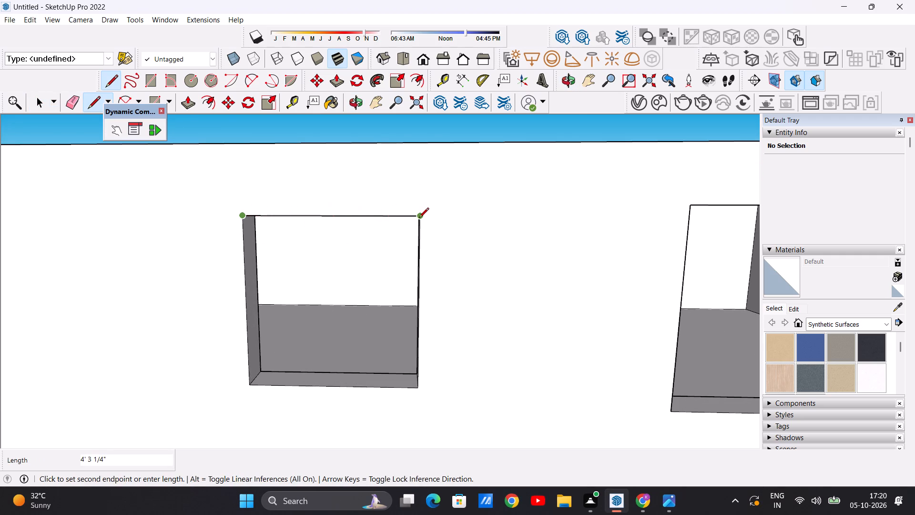
left_click(419, 218)
key("space")
Offset the smaller window face's outline inward by about 5 3/16" to form the window frame.
scroll(419, 218, "up", 1)
scroll(314, 258, "down", 2)
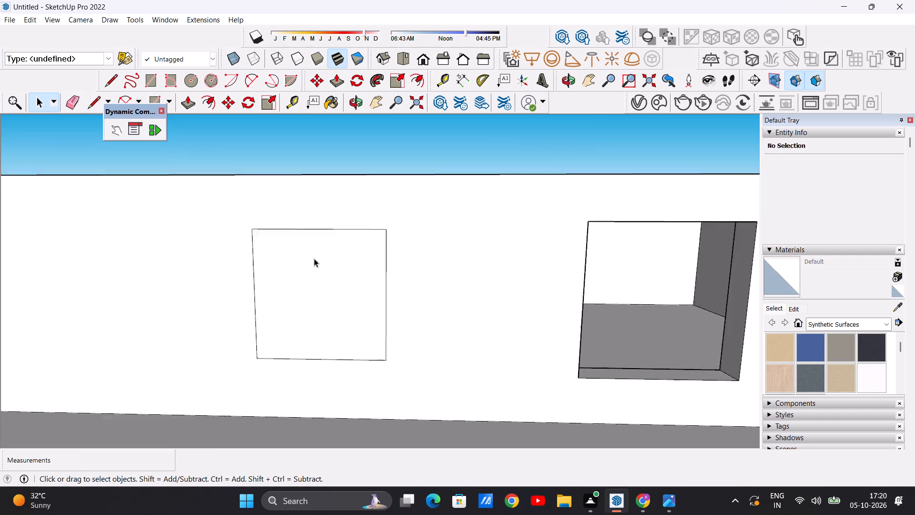
scroll(314, 258, "down", 10)
scroll(251, 300, "up", 3)
type("OF")
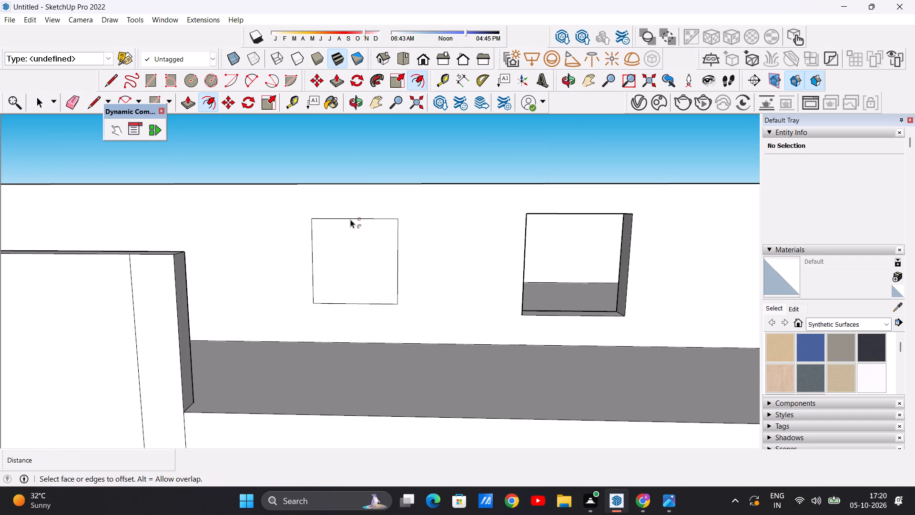
left_click(340, 222)
left_click(340, 227)
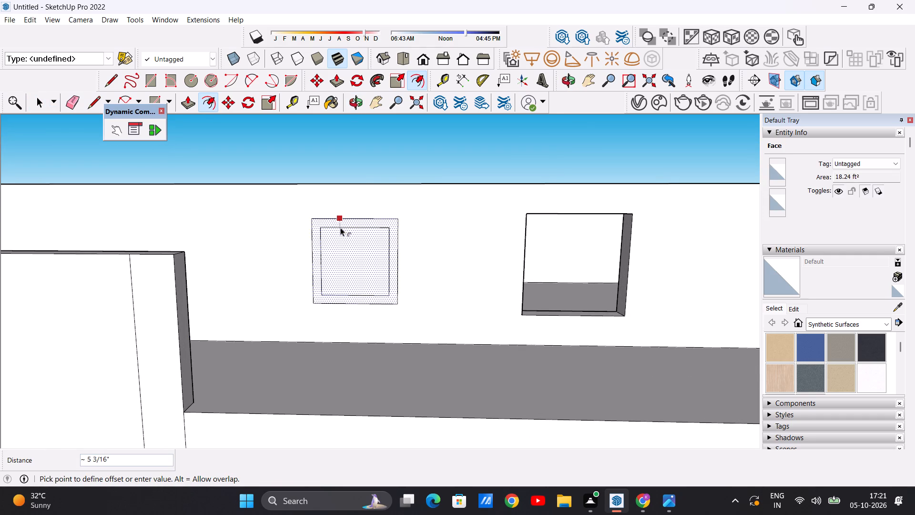
key("space")
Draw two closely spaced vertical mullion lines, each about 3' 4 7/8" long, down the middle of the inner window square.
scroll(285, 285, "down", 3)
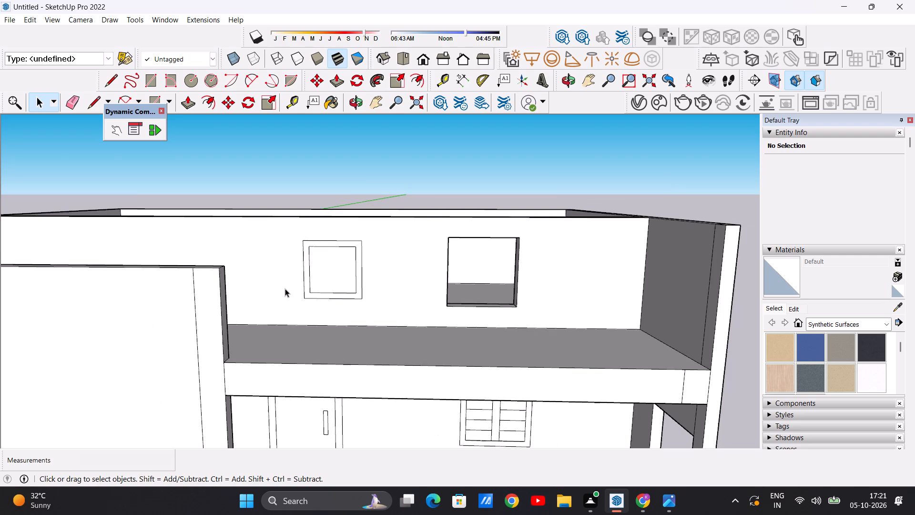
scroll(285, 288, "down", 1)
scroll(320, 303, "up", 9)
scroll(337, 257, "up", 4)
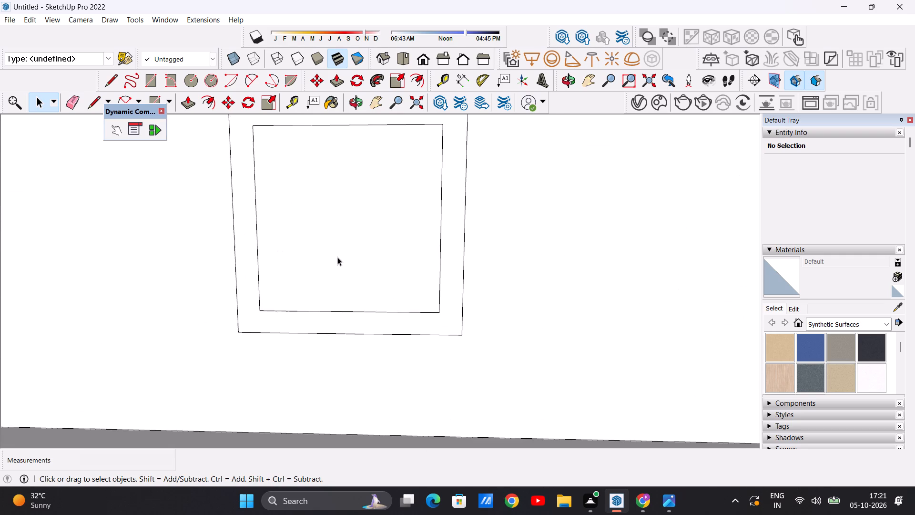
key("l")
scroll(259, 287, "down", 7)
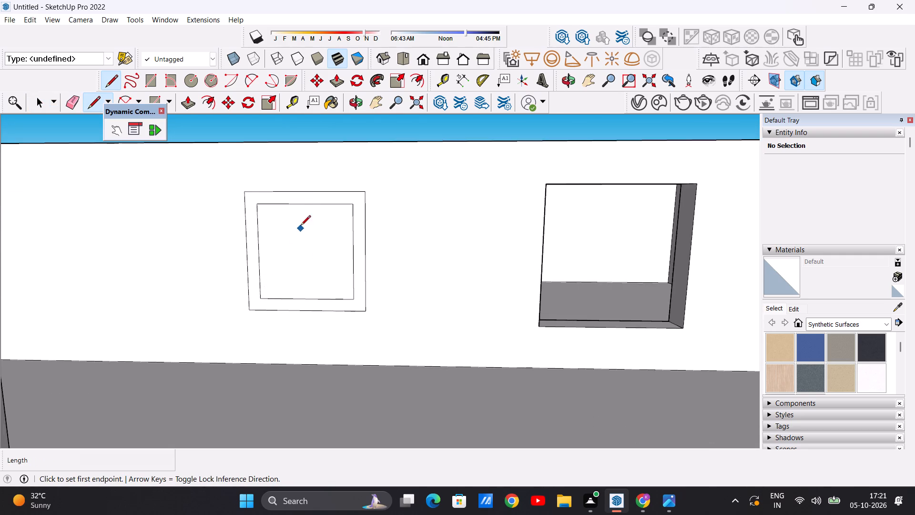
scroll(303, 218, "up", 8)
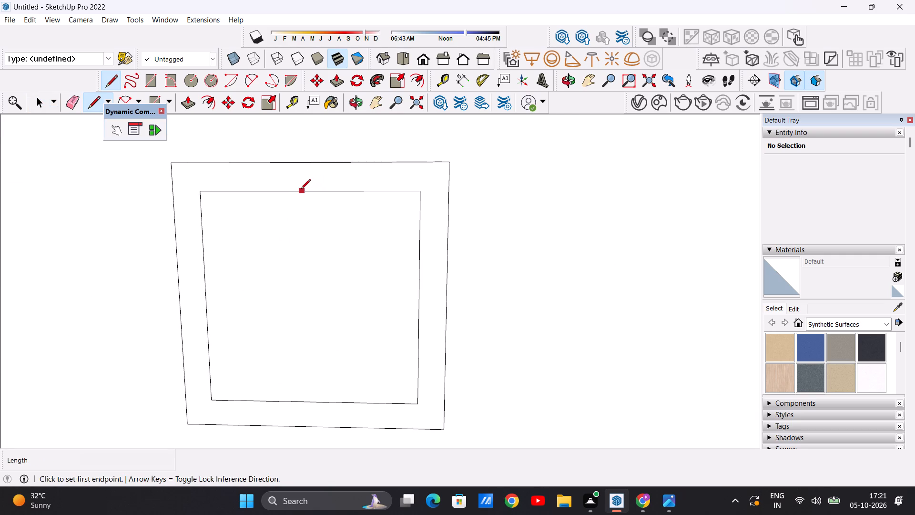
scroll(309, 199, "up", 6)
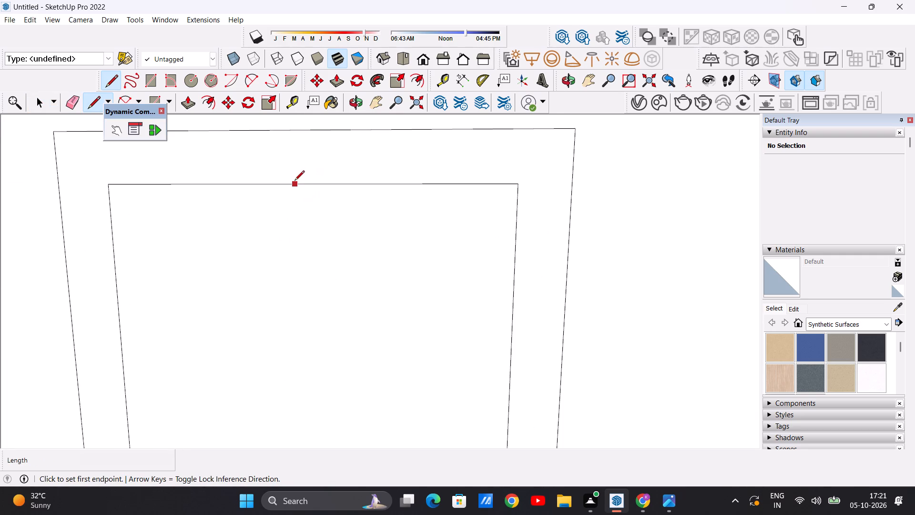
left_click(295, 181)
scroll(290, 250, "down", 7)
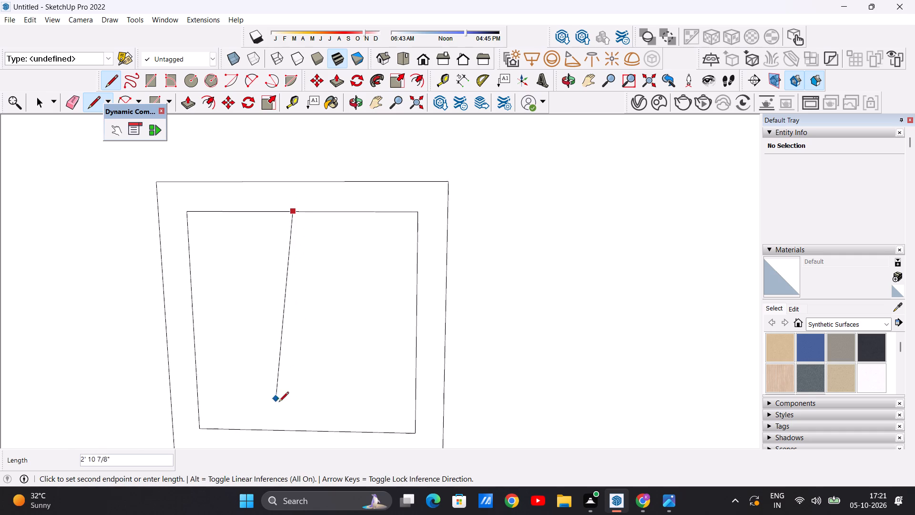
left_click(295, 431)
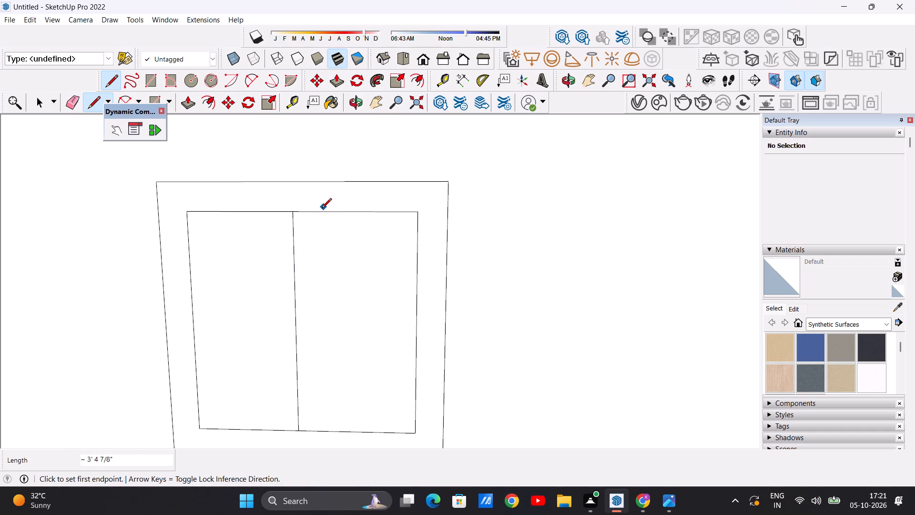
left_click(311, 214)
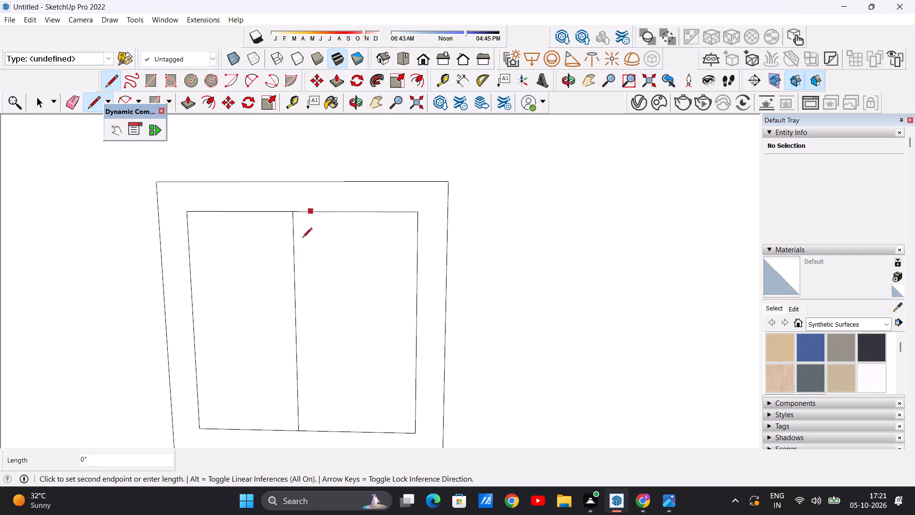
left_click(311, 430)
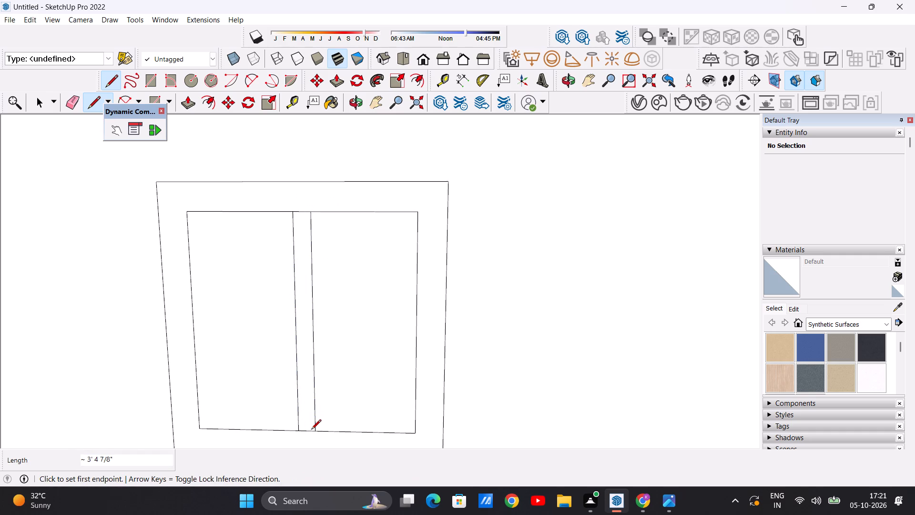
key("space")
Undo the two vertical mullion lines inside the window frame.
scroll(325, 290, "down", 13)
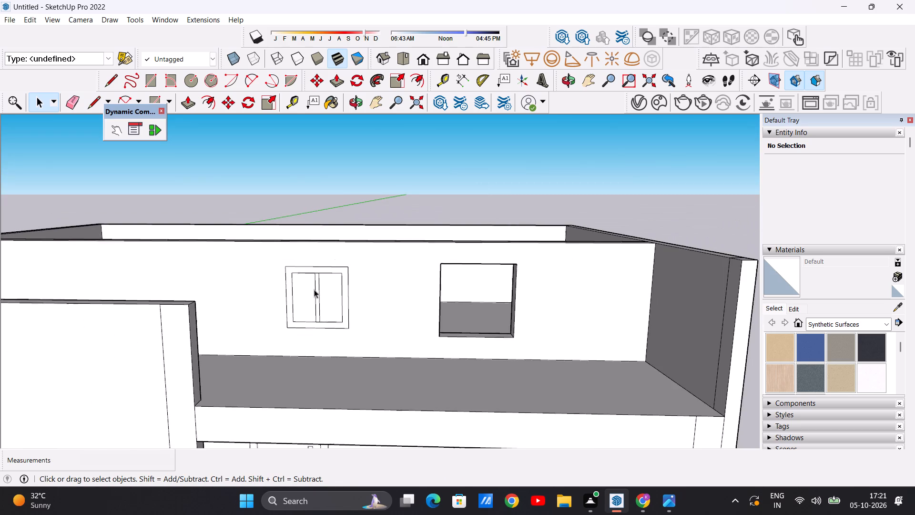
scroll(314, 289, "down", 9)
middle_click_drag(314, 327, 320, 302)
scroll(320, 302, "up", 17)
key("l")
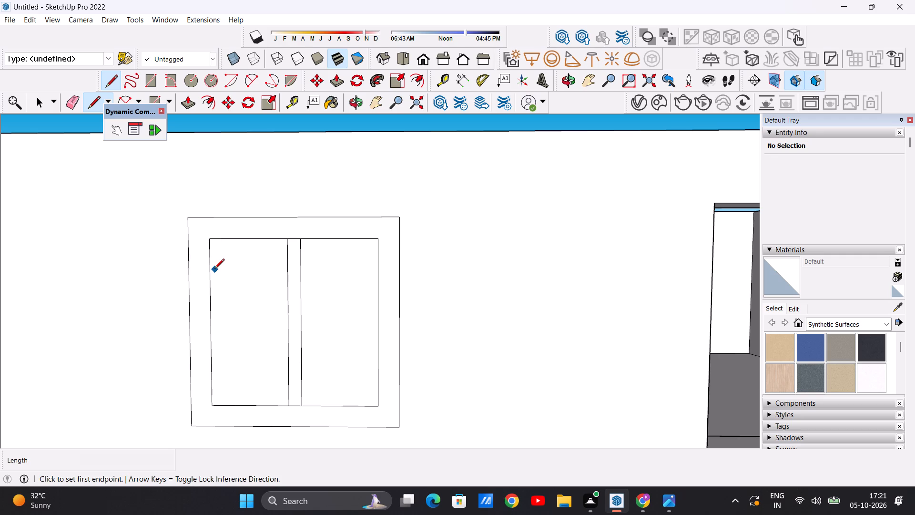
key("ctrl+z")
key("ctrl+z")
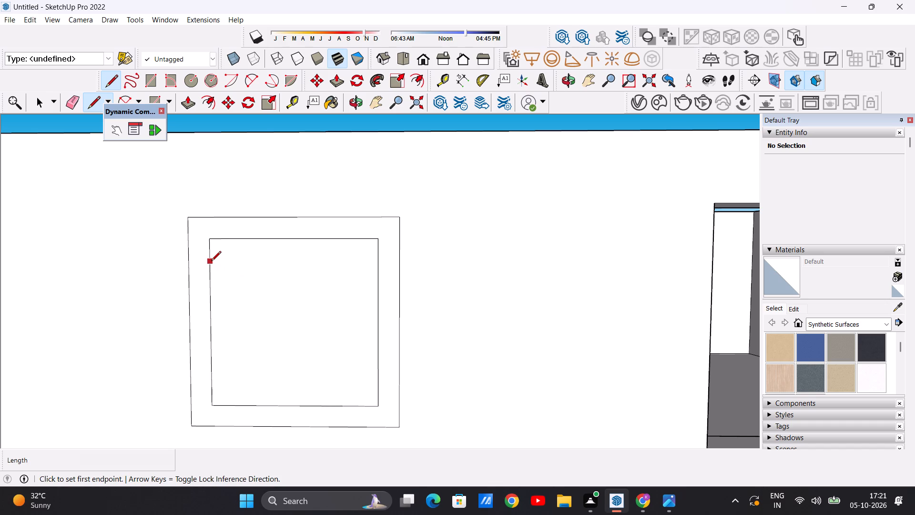
Draw a horizontal line about 3' 4 7/8" long across the inner window square, just below its top edge.
left_click(211, 264)
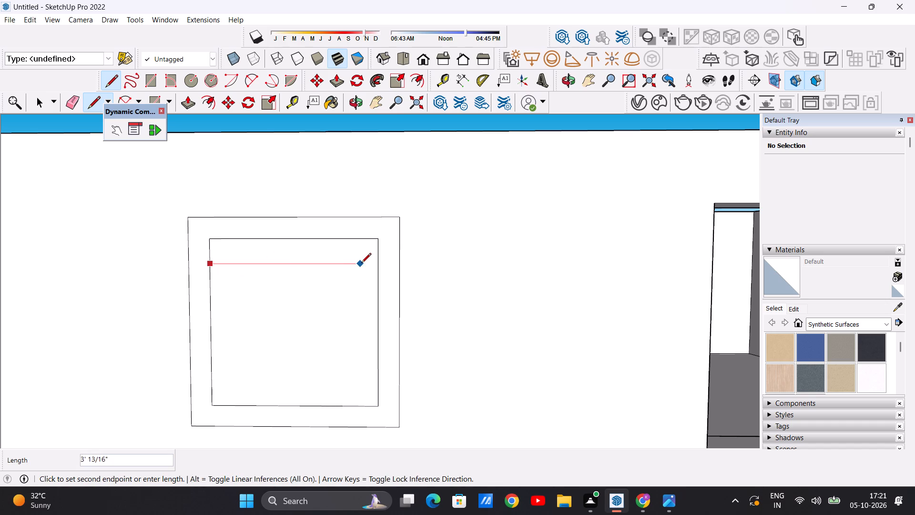
left_click(378, 262)
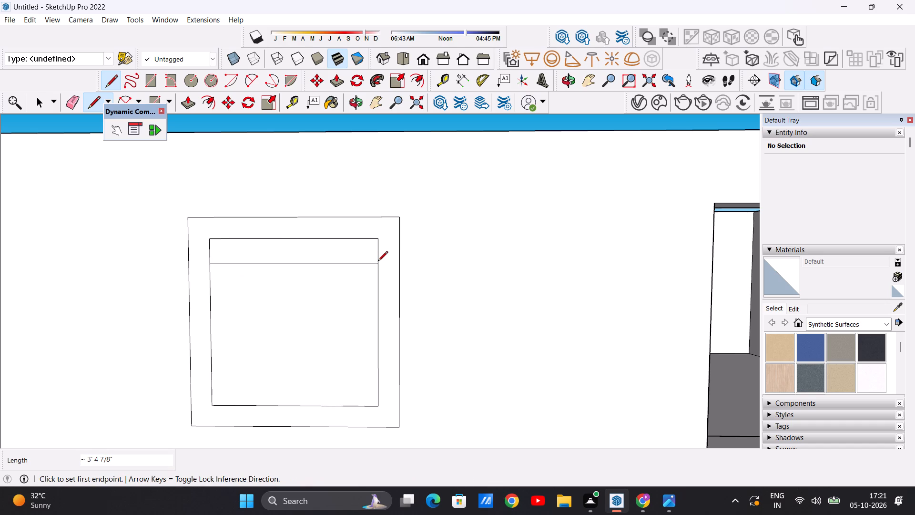
key("space")
Copy the horizontal line downward at about 5 13/16" spacing, with five copies filling the inner window square as louvre lines.
left_click(338, 261)
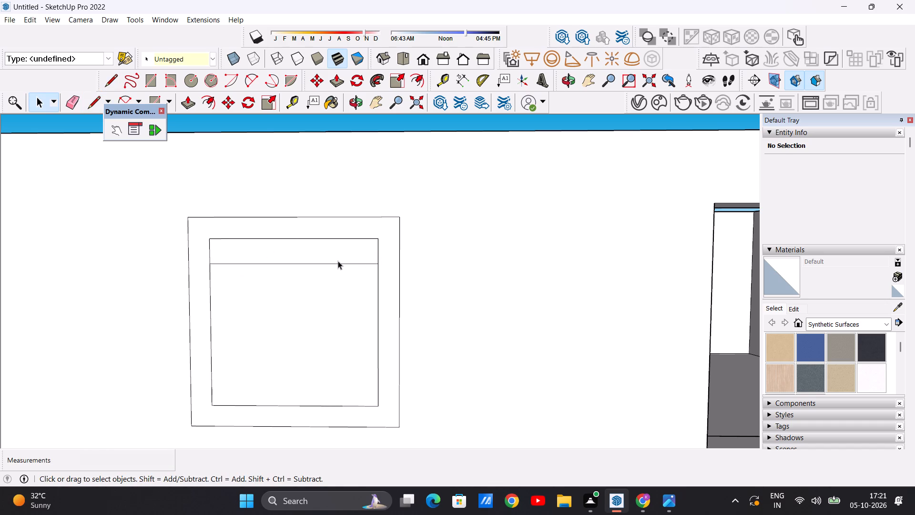
scroll(250, 261, "down", 14)
left_click(260, 165)
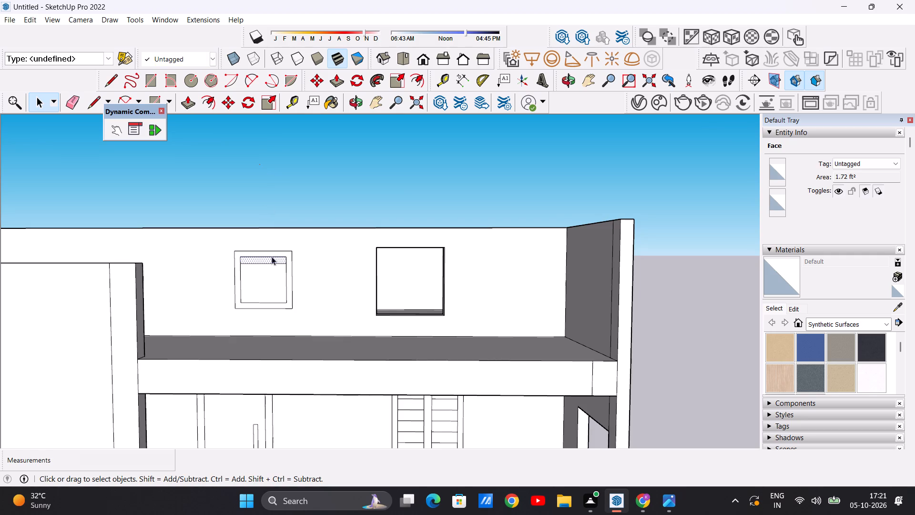
scroll(268, 270, "up", 20)
scroll(268, 270, "up", 1)
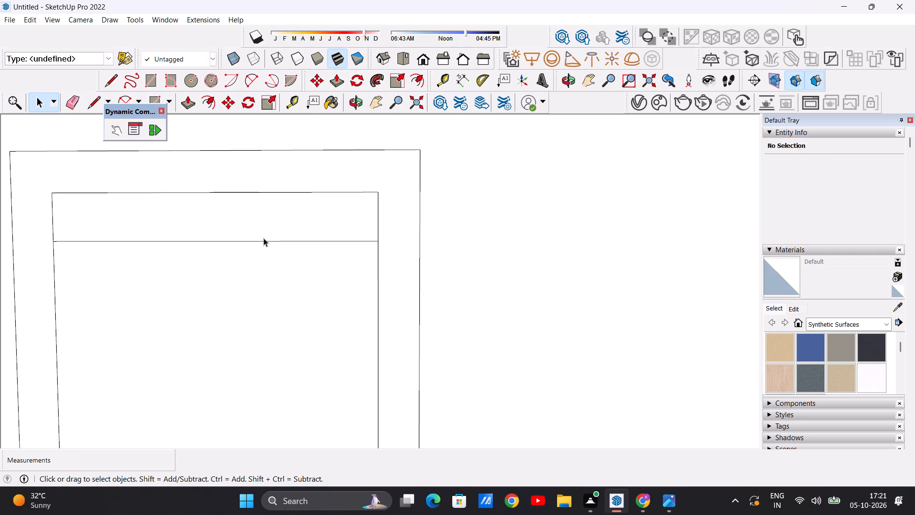
left_click(263, 238)
scroll(266, 252, "down", 12)
scroll(270, 250, "up", 1)
scroll(279, 244, "down", 4)
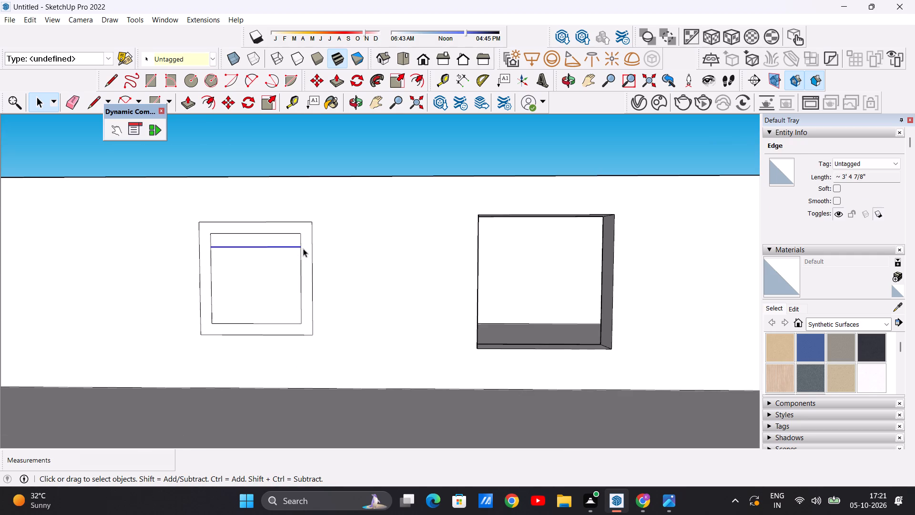
key("m")
scroll(311, 248, "up", 1)
scroll(307, 248, "down", 1)
scroll(307, 248, "up", 8)
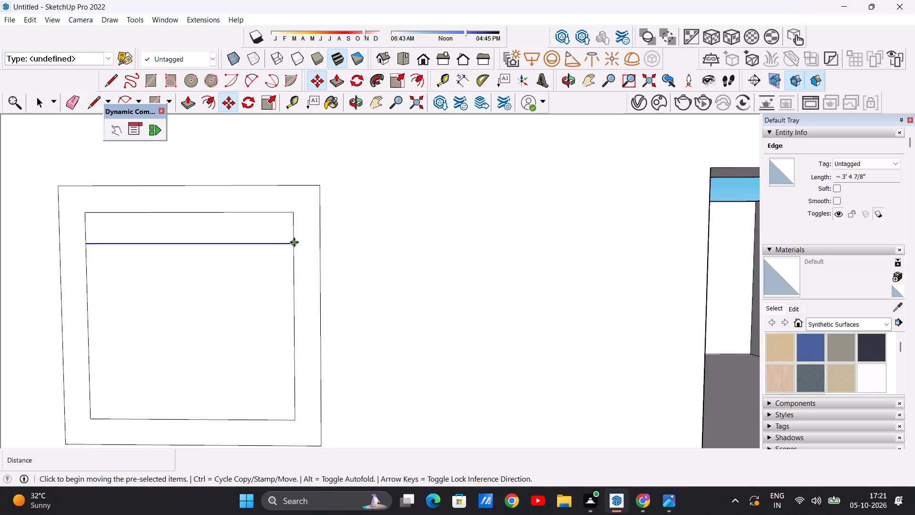
left_click(294, 242)
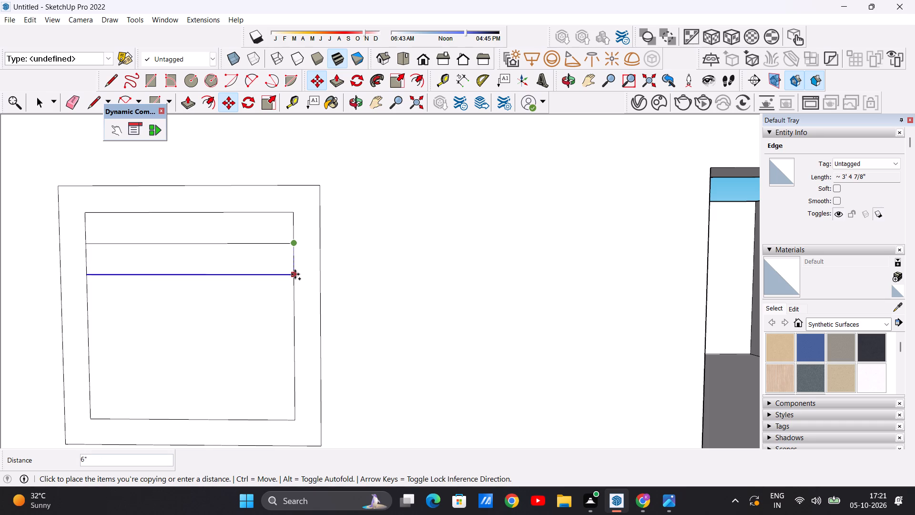
left_click(295, 273)
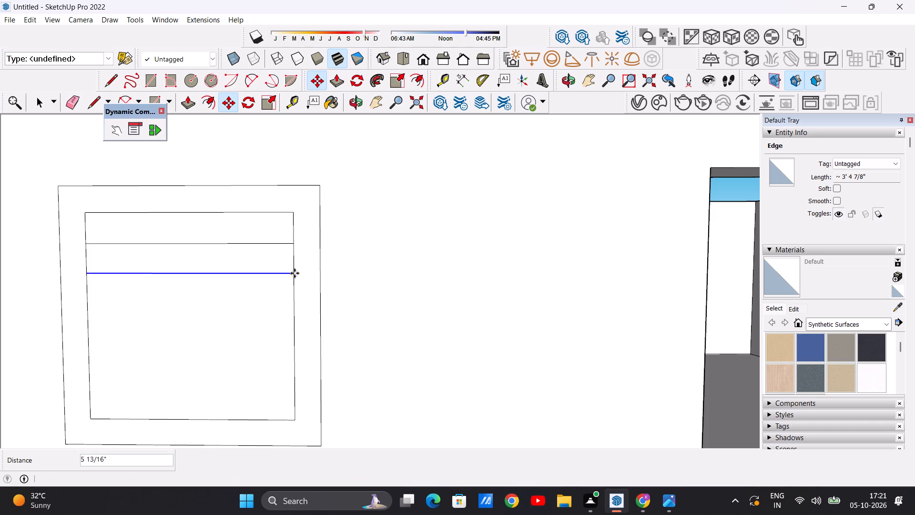
key("shift+asterisk")
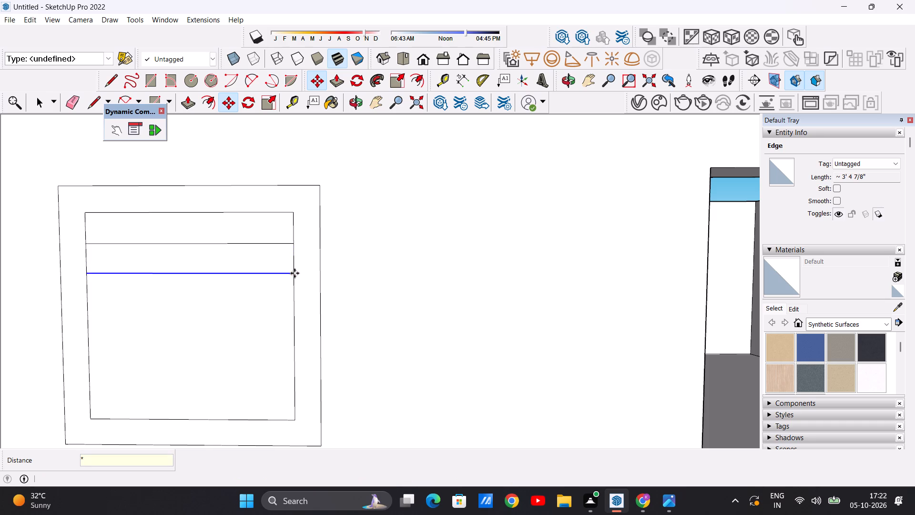
key("5")
key("Return")
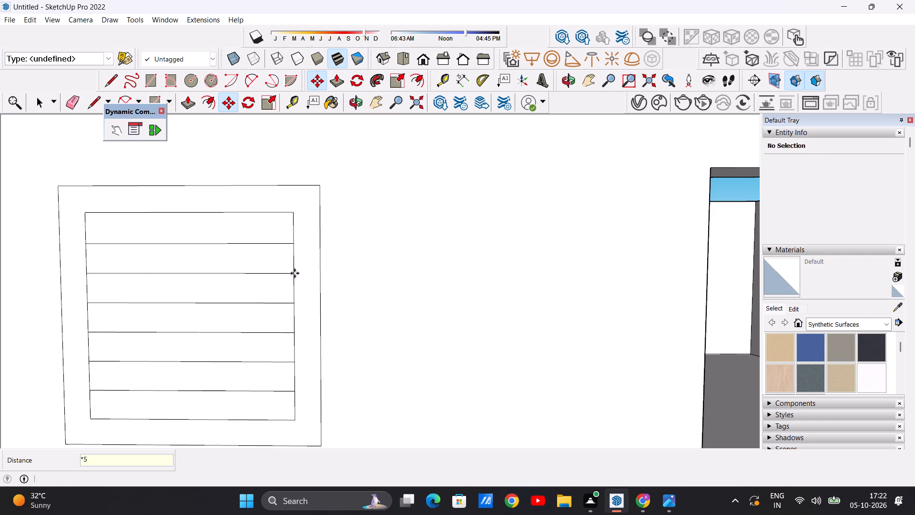
scroll(304, 271, "down", 3)
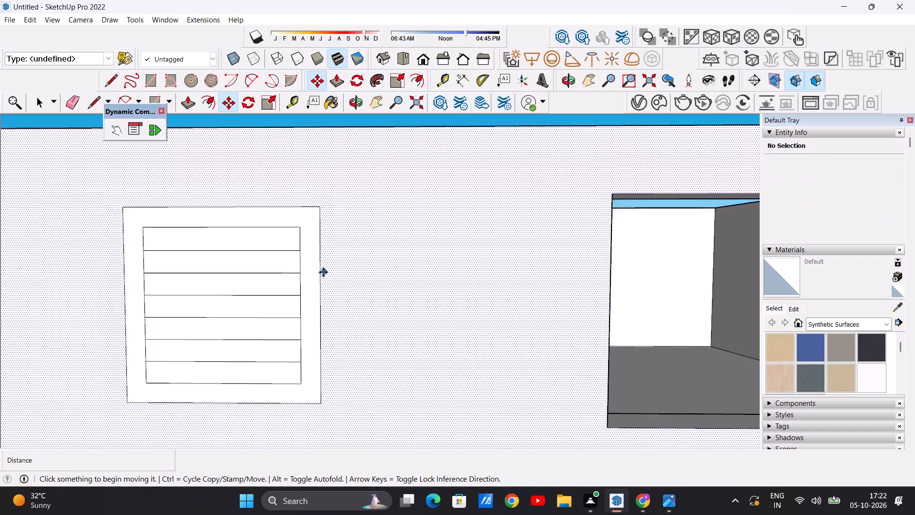
scroll(323, 272, "down", 3)
key("space")
key("space")
Draw two closely spaced vertical mullion lines, each about 3' 4 7/8" long, down the middle of the louvred window square.
scroll(300, 307, "down", 2)
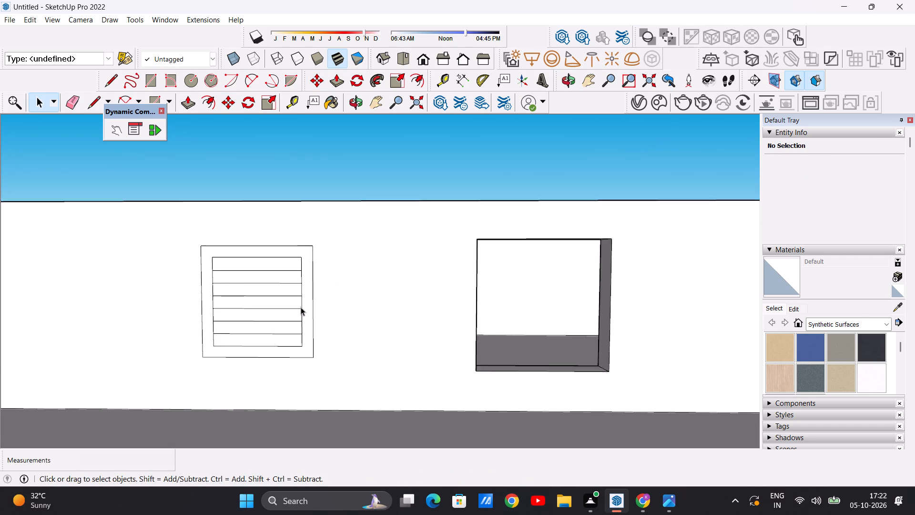
scroll(301, 307, "down", 3)
scroll(236, 316, "up", 7)
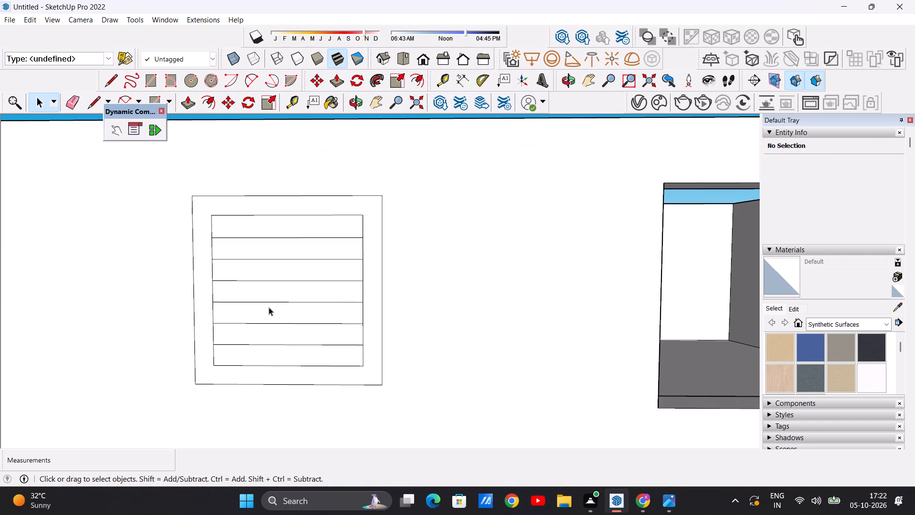
key("l")
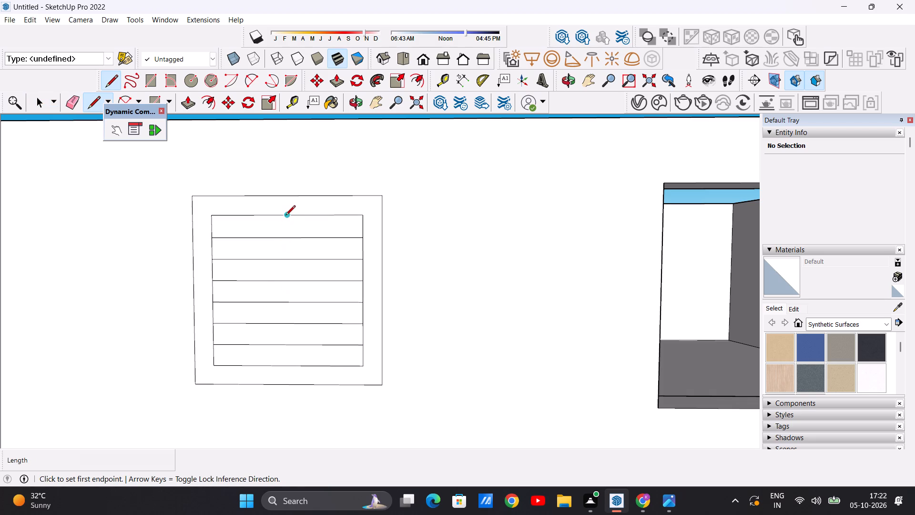
left_click(278, 216)
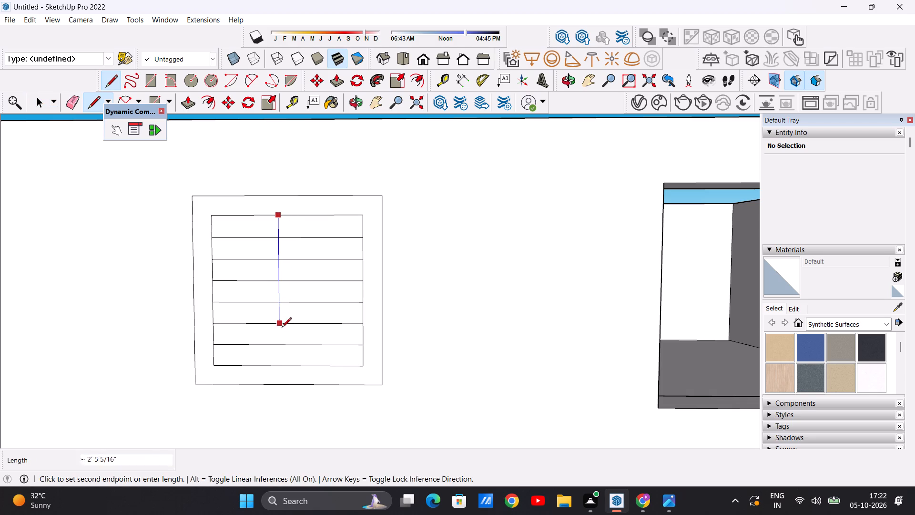
left_click(280, 363)
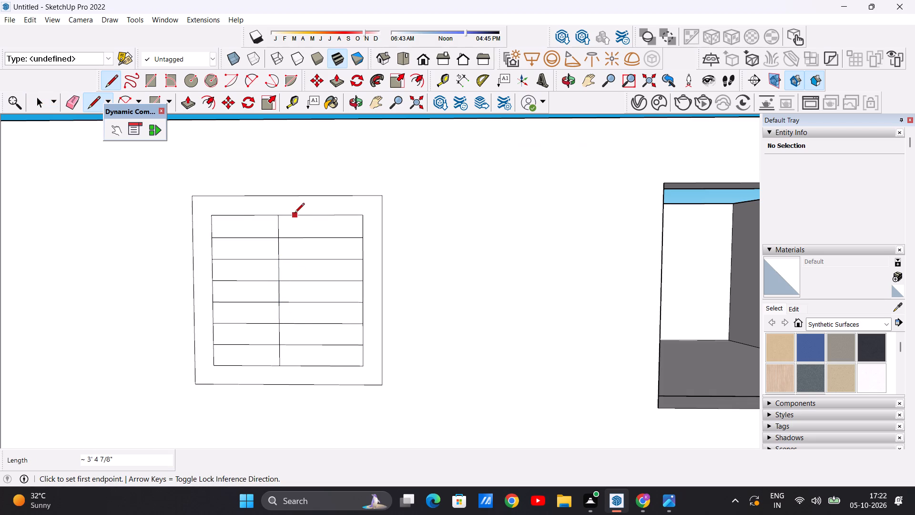
left_click(295, 214)
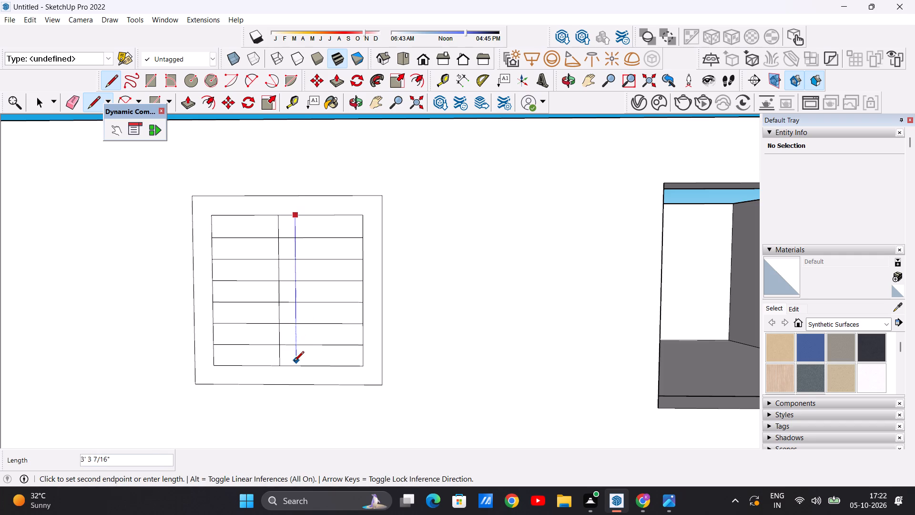
left_click(294, 366)
key("space")
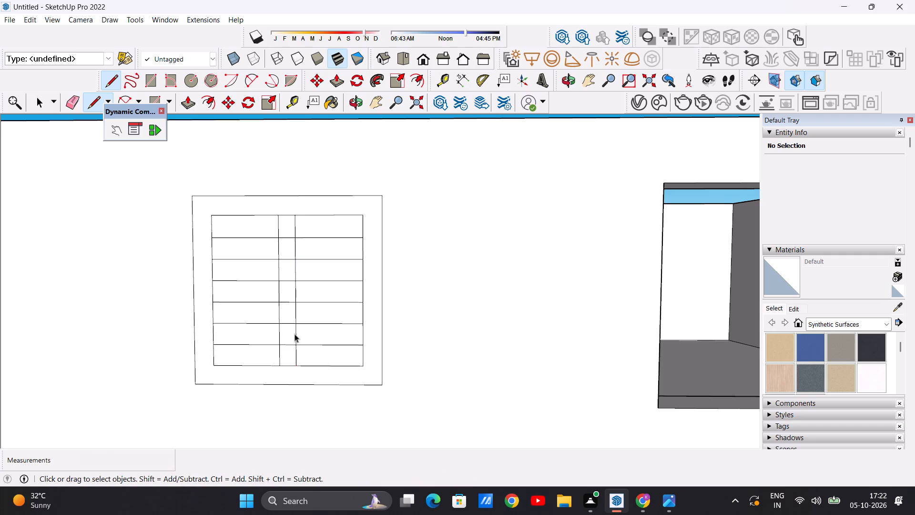
Erase the louvre line segments between the two vertical mullion lines.
scroll(295, 334, "up", 1)
key("e")
scroll(289, 248, "up", 5)
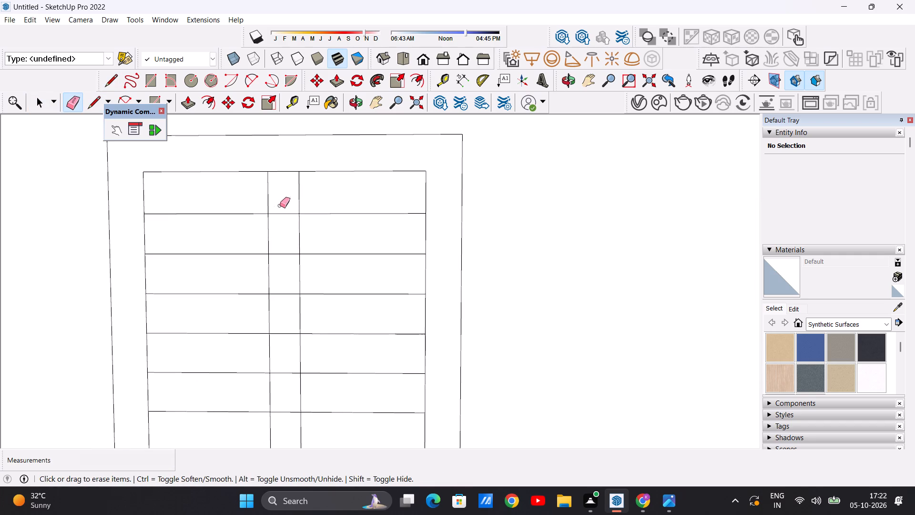
left_click_drag(280, 206, 291, 307)
left_click_drag(289, 314, 288, 385)
left_click_drag(288, 385, 287, 422)
scroll(280, 296, "down", 11)
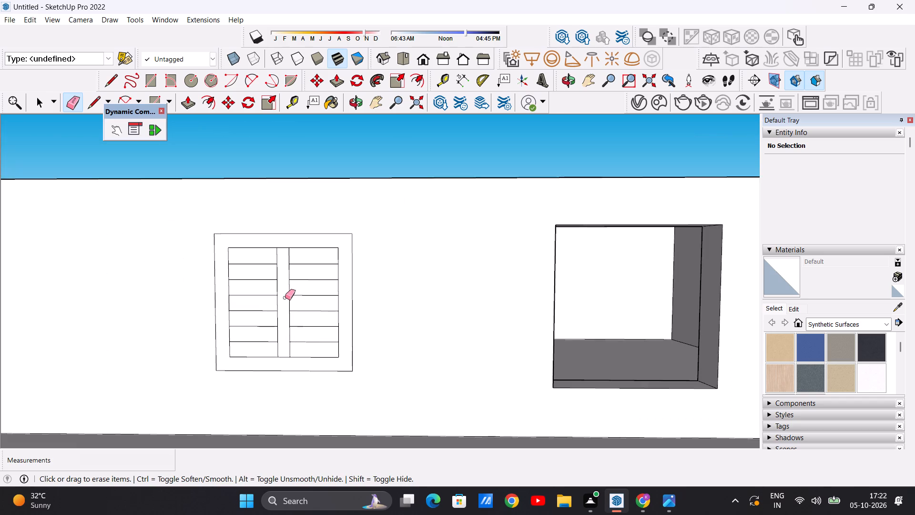
scroll(285, 298, "down", 5)
key("space")
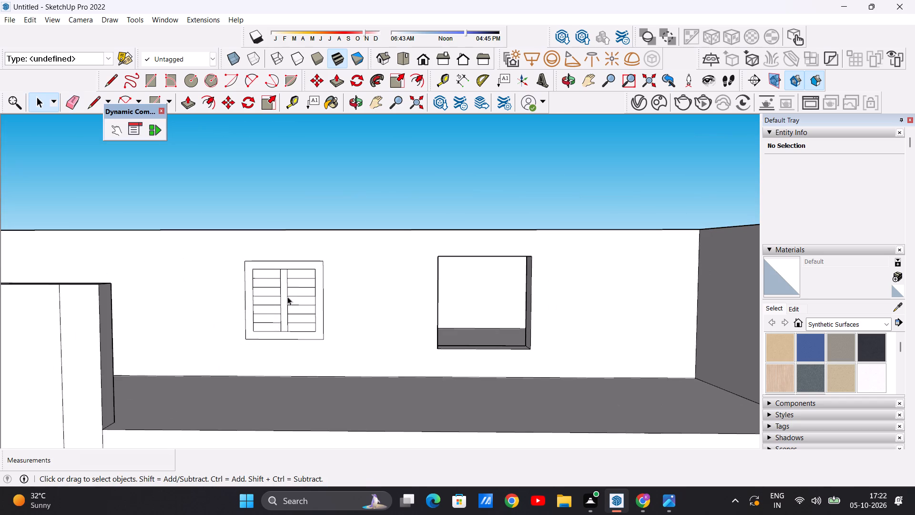
Draw a line along the top edge of the open window hole beside the louvred window to close it with a face.
scroll(287, 297, "down", 8)
scroll(440, 275, "up", 9)
key("l")
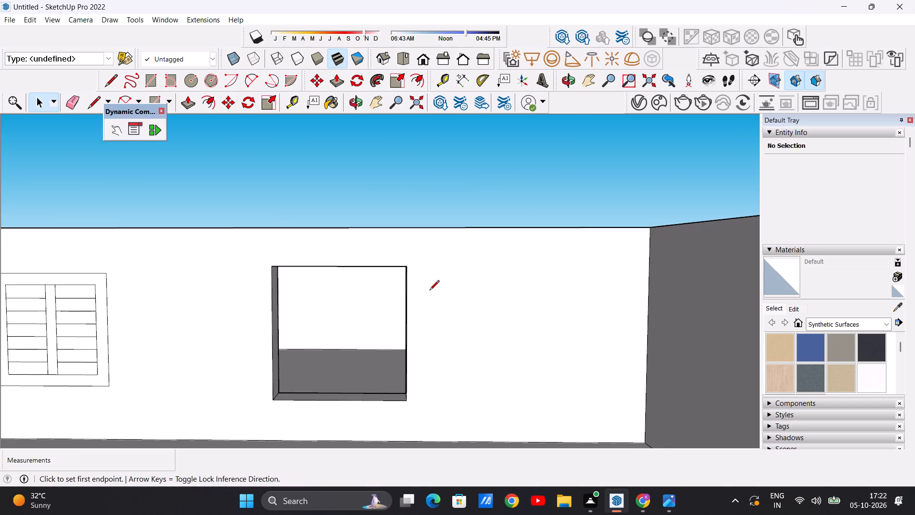
left_click(271, 268)
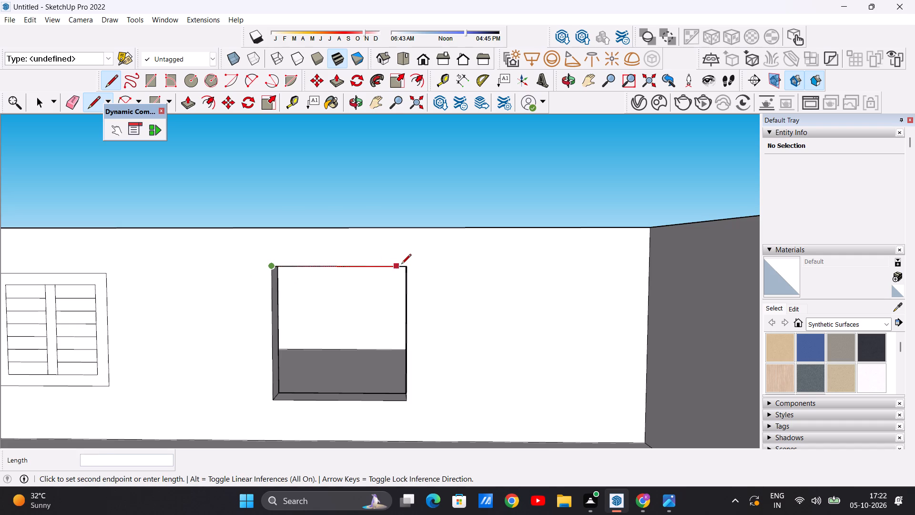
left_click(407, 264)
key("space")
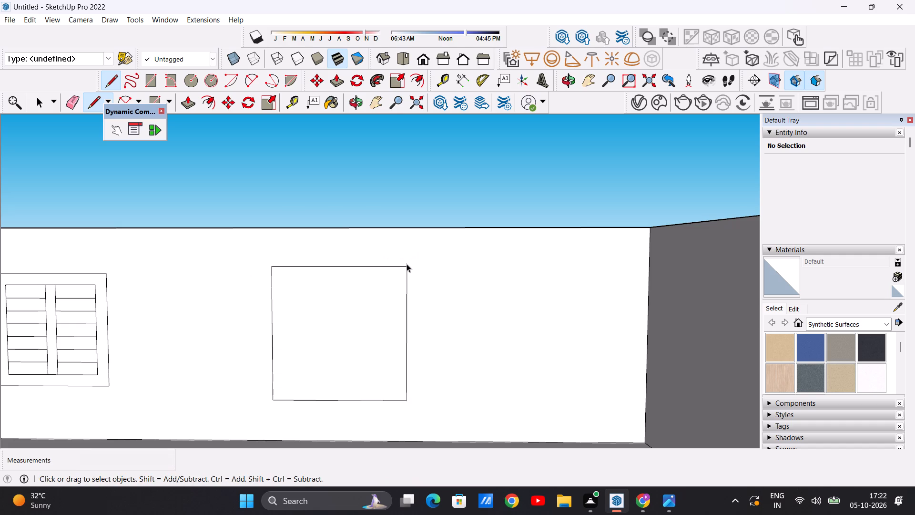
Offset the new window face's outline inward about 4 5/8" to form a frame.
scroll(322, 294, "down", 6)
scroll(339, 319, "up", 1)
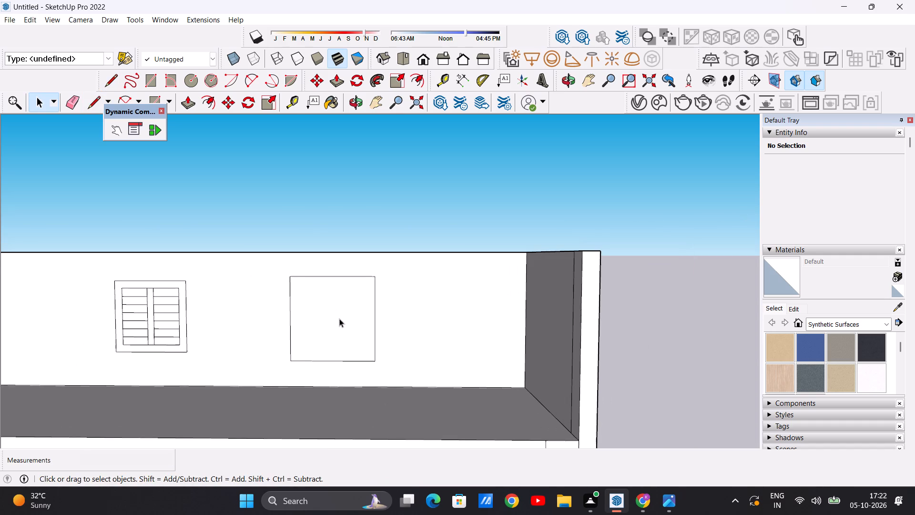
scroll(328, 313, "down", 2)
scroll(322, 336, "up", 2)
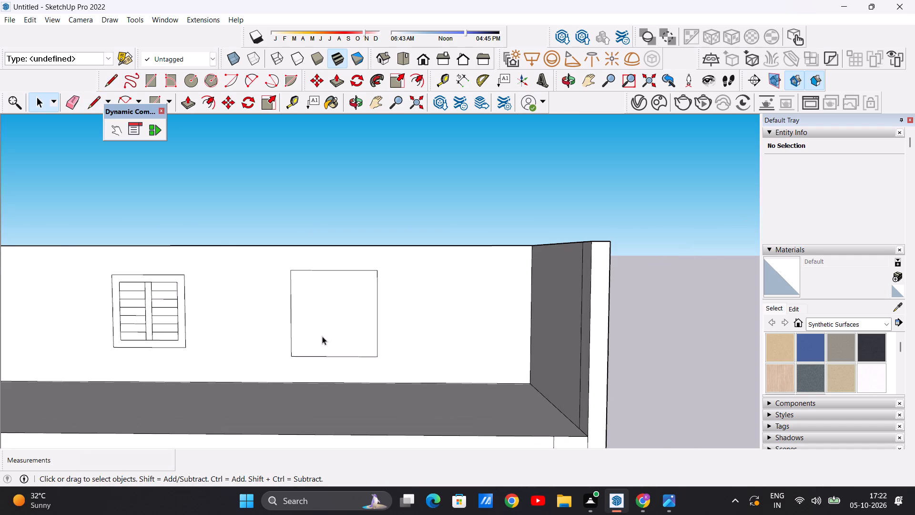
scroll(322, 336, "up", 2)
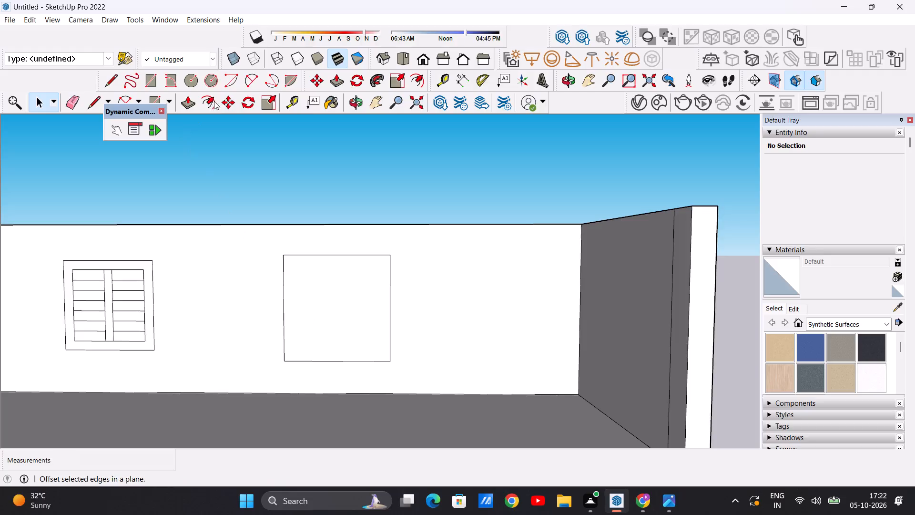
left_click(210, 100)
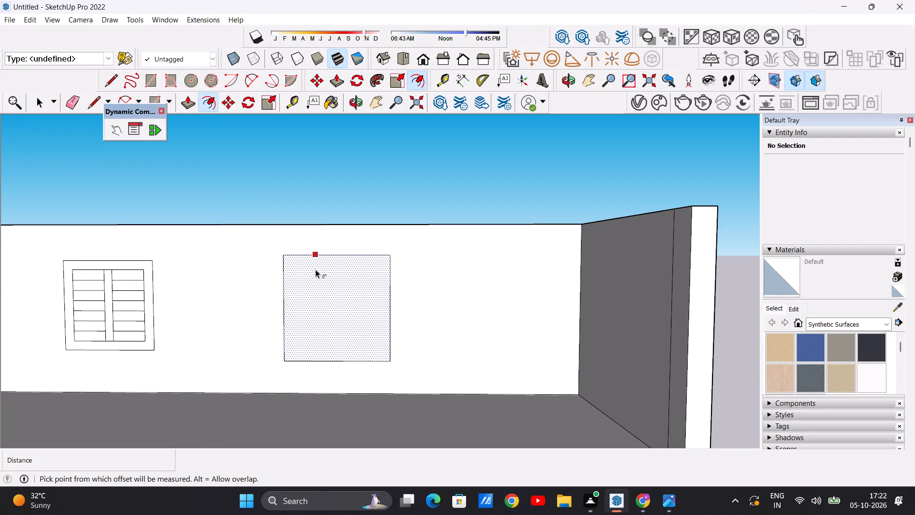
left_click(315, 269)
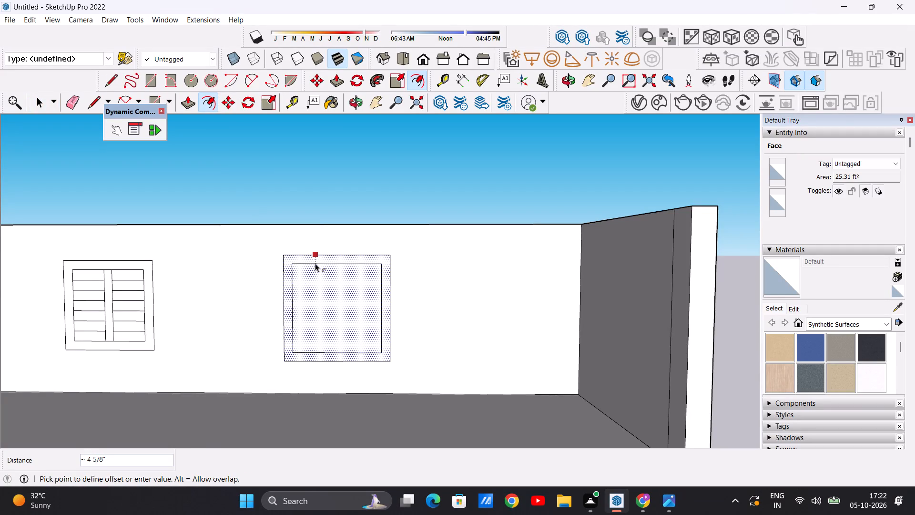
left_click(315, 263)
key("space")
key("space")
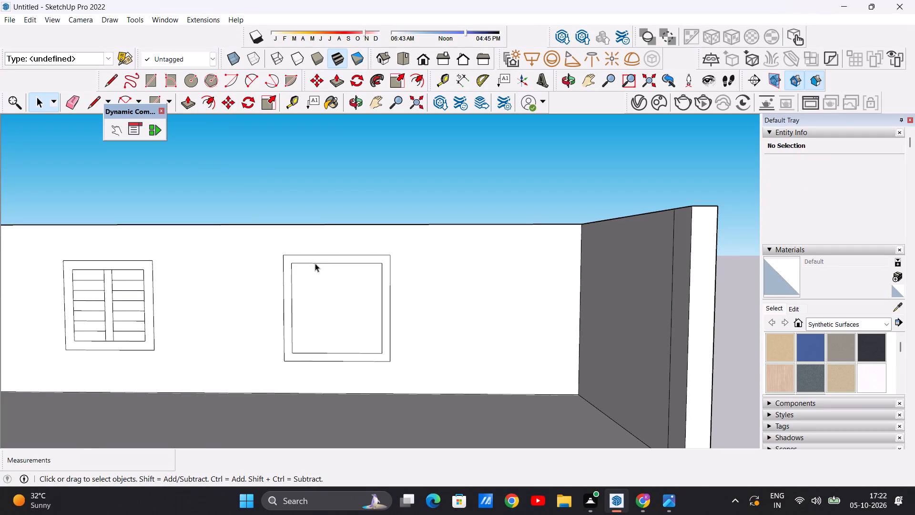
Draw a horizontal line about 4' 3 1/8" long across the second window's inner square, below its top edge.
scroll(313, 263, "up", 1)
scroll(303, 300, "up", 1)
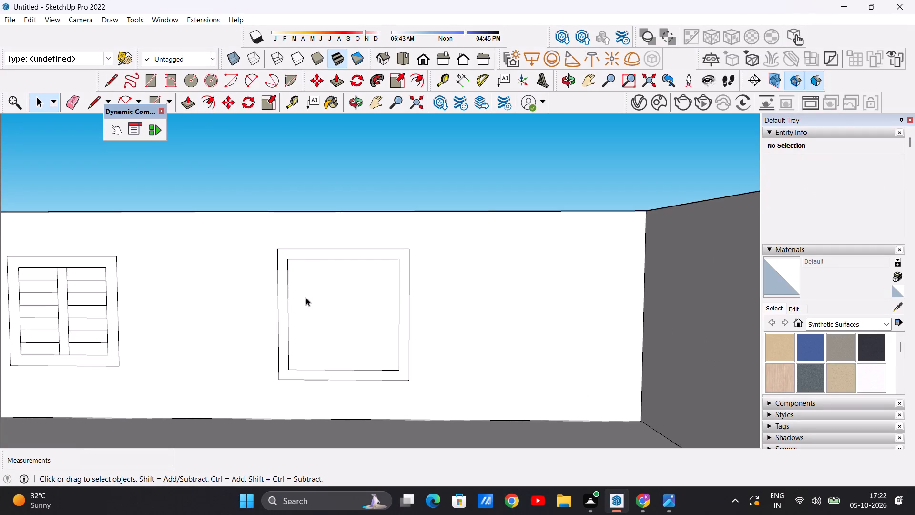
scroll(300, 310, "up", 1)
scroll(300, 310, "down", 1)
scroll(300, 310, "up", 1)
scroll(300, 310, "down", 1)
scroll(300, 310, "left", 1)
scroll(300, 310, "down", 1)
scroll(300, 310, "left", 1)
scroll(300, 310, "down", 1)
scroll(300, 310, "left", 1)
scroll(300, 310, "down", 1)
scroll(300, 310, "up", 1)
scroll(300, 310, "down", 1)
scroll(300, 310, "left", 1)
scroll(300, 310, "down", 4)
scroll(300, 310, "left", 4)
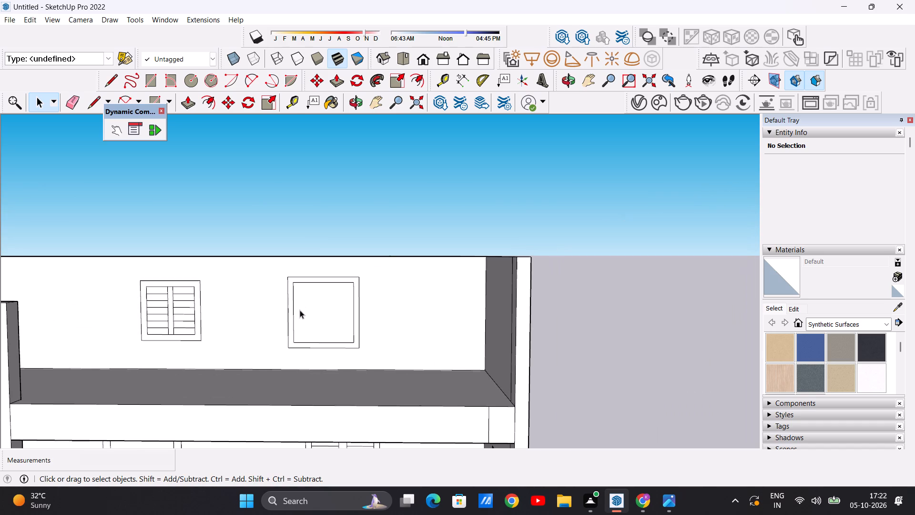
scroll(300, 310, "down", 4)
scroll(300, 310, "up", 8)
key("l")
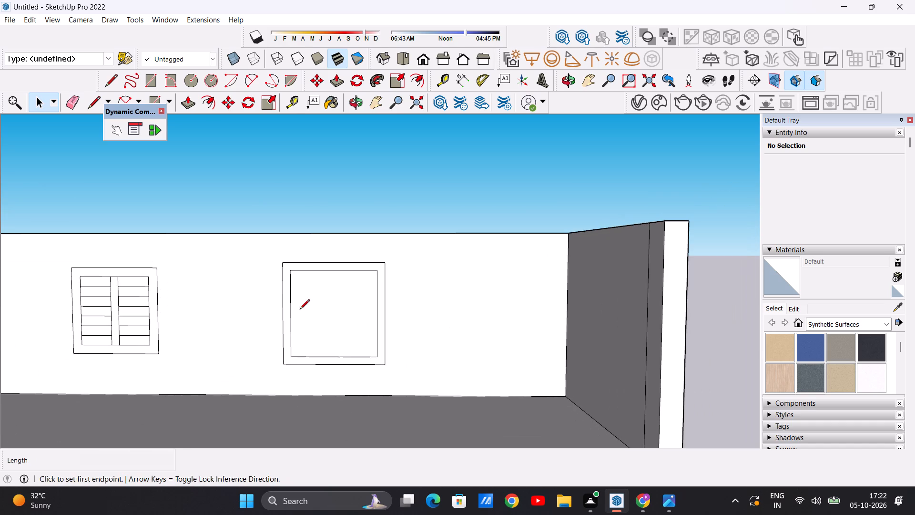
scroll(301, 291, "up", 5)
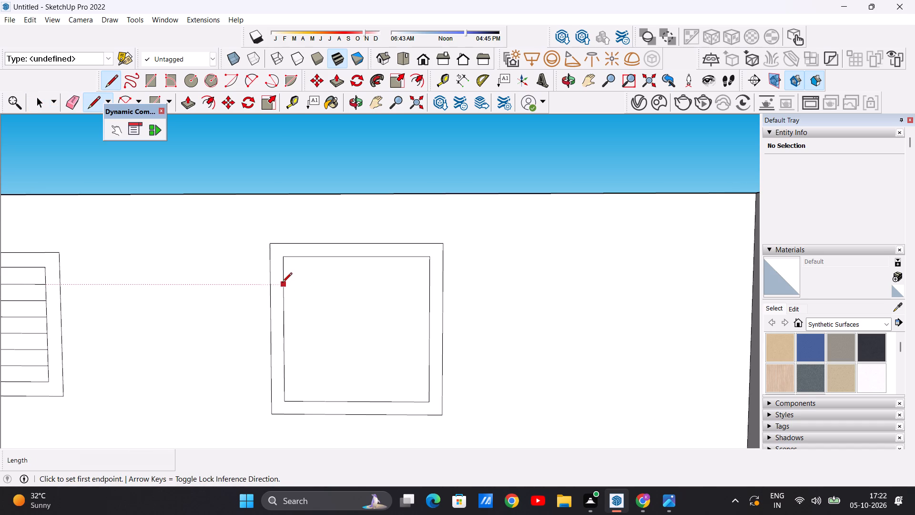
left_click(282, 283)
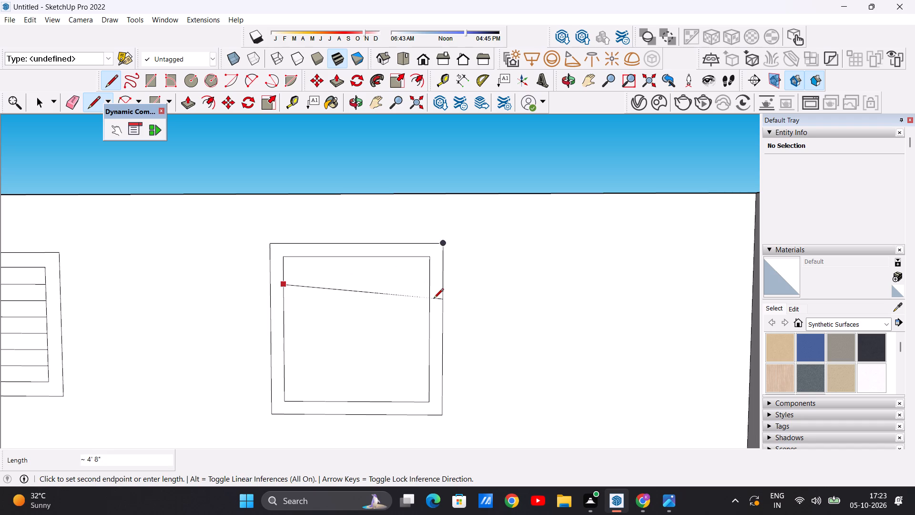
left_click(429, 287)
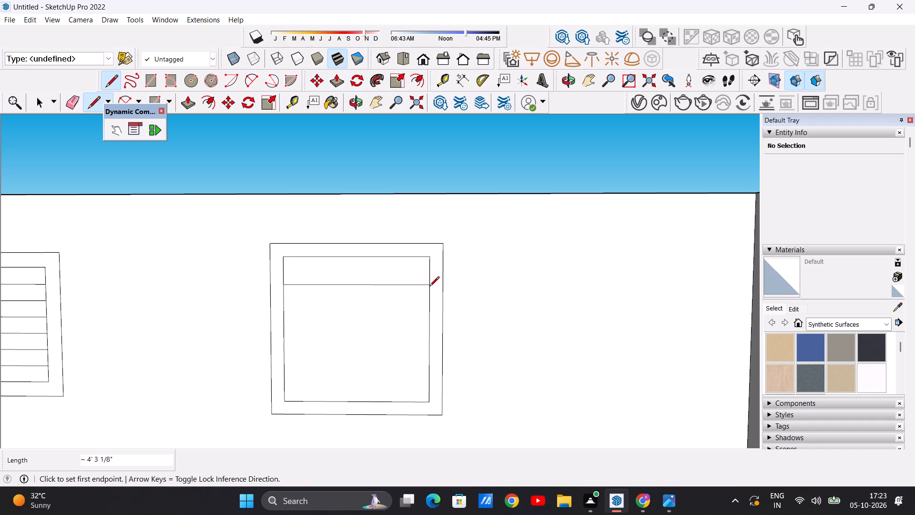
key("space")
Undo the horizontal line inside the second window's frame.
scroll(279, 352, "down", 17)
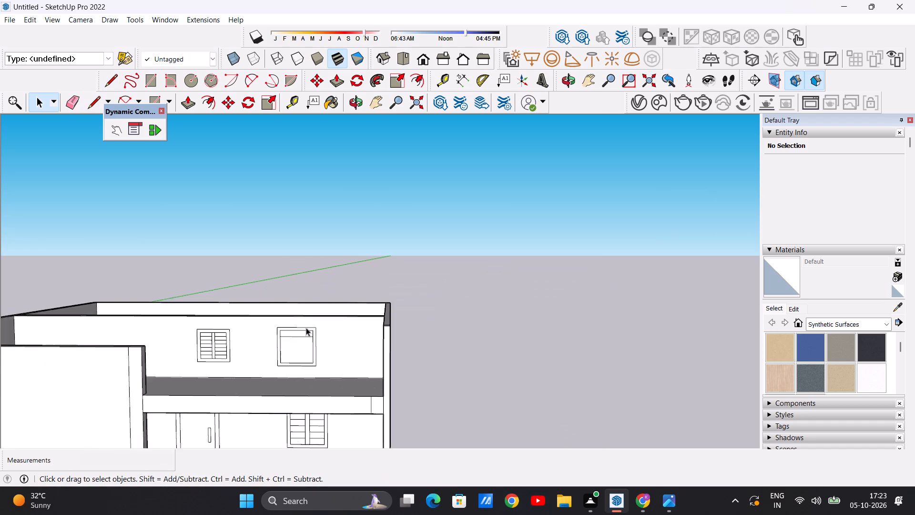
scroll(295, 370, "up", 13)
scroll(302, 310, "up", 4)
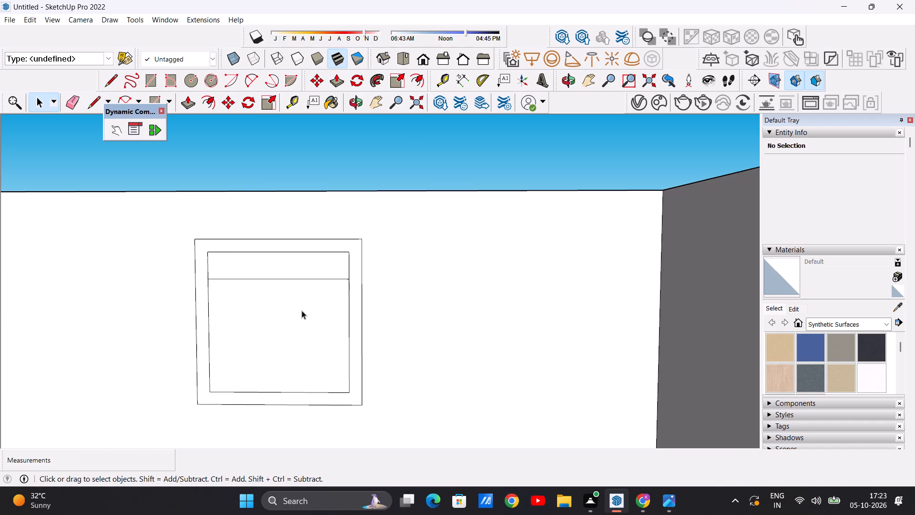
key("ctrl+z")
Draw a horizontal line about 4' 3 1/8" long across the second window's inner square, close to its top edge.
key("l")
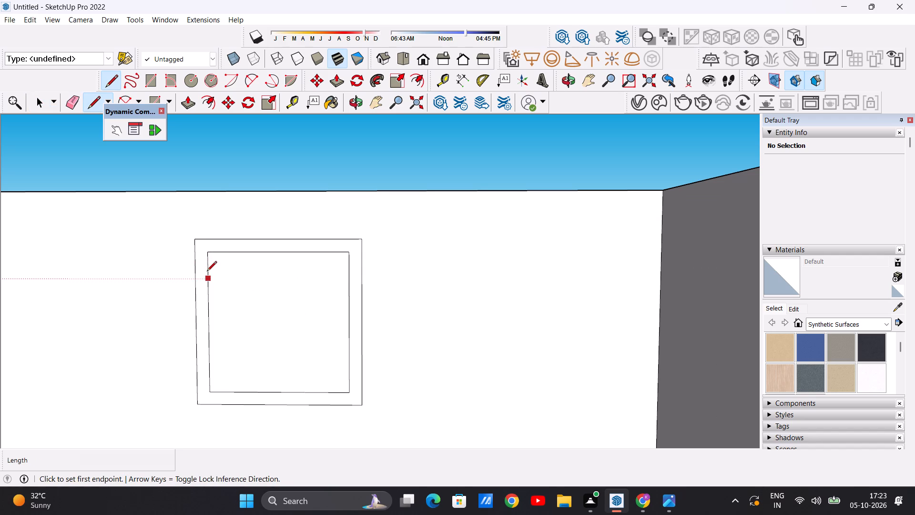
left_click(207, 270)
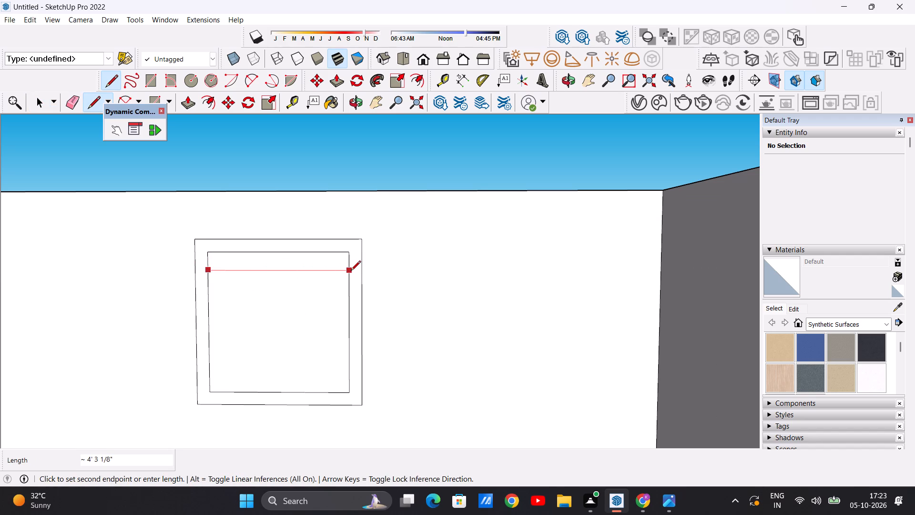
left_click(347, 275)
key("space")
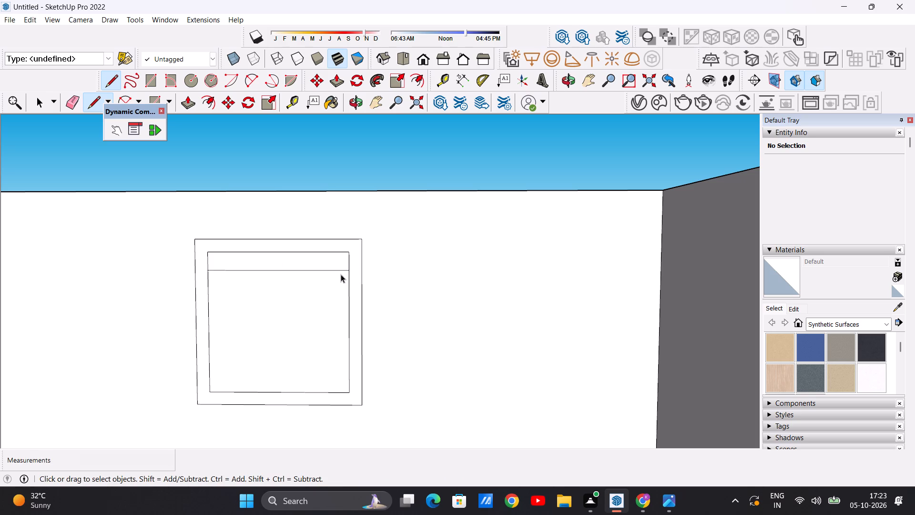
Copy the horizontal line inside the second window downward about 6 5/16" and multiply it into six evenly spaced louvre lines.
left_click(309, 271)
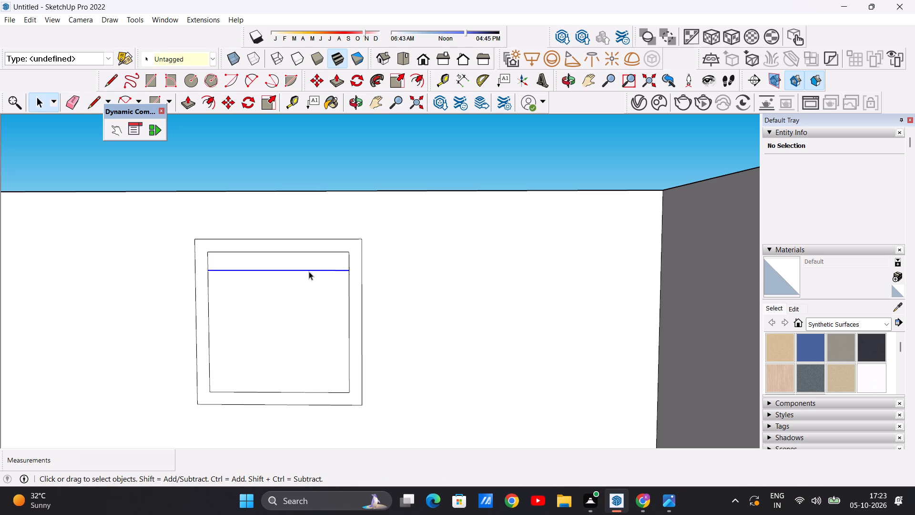
key("m")
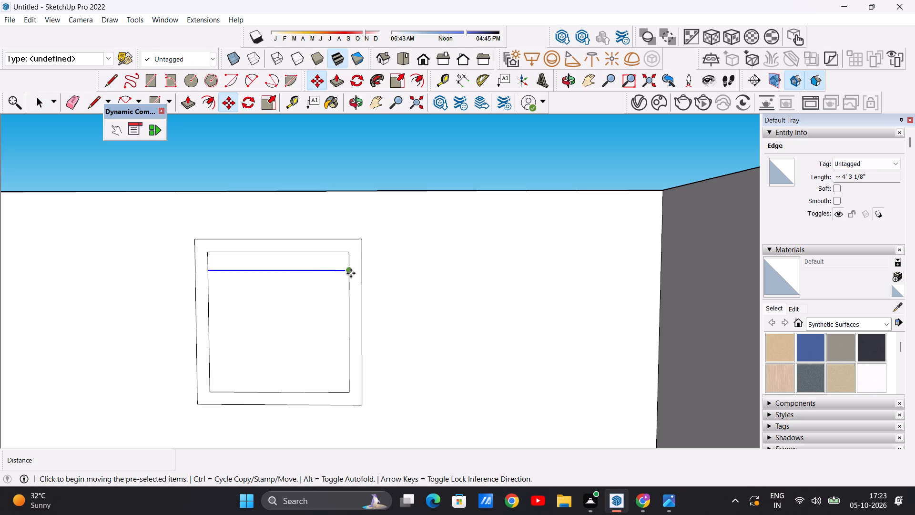
left_click(351, 273)
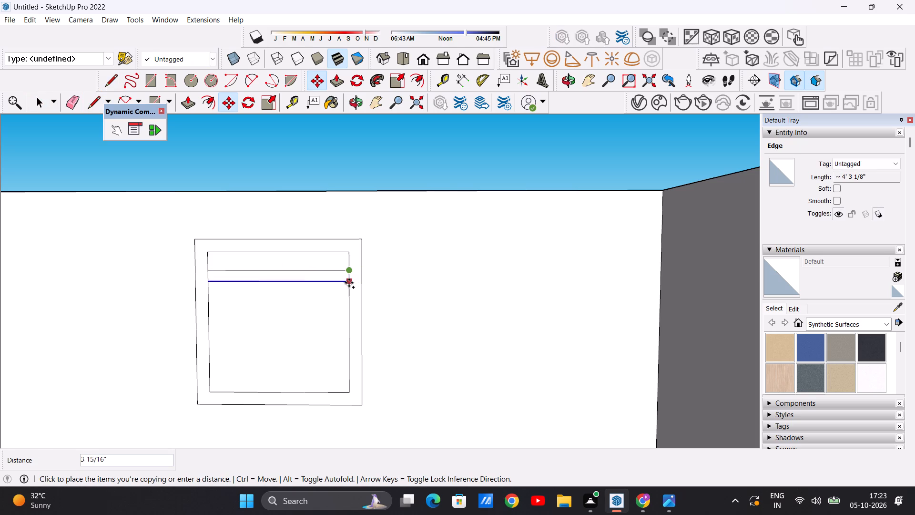
left_click(348, 288)
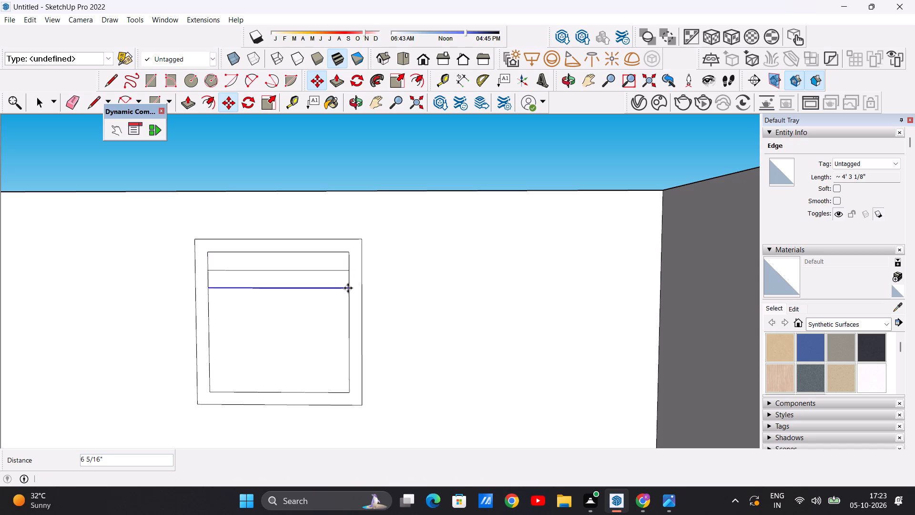
key("shift+asterisk")
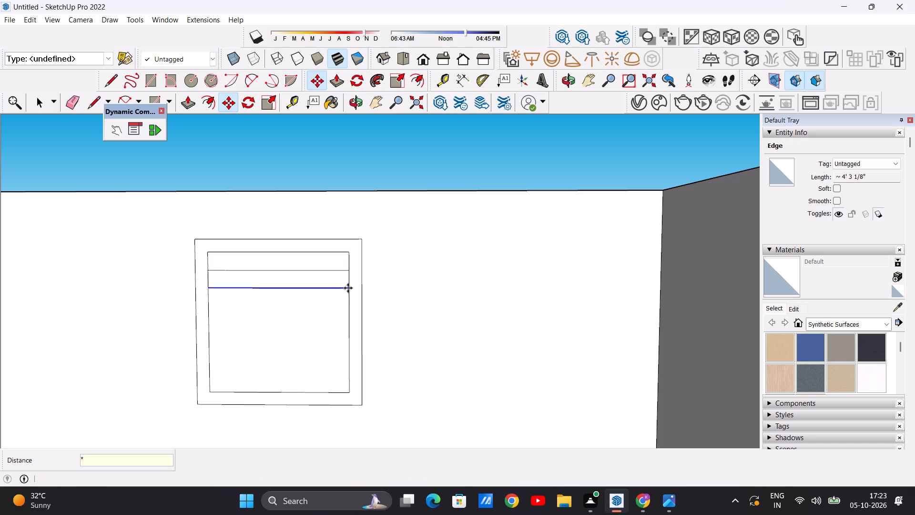
key("6")
key("Return")
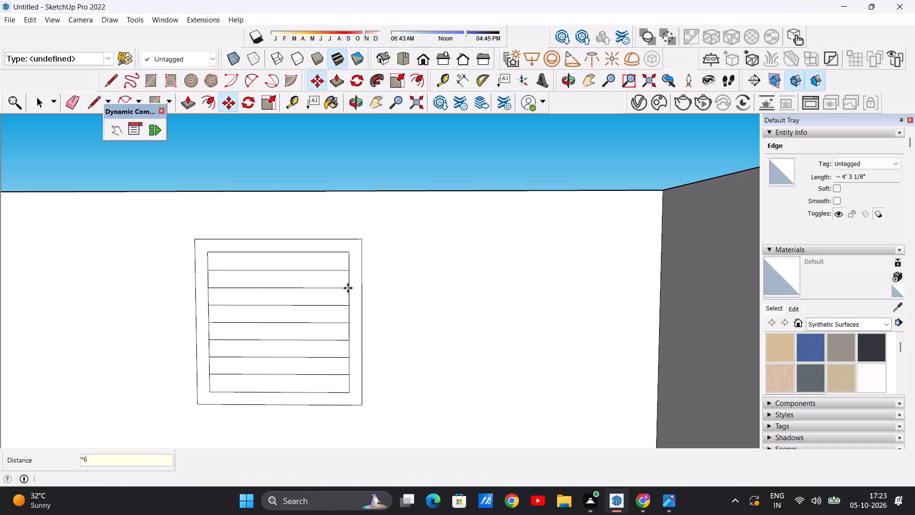
key("space")
Draw two vertical mullion lines about 4' 3 1/8" long near the middle of the second window's inner square, crossing the louvre lines.
scroll(270, 360, "down", 5)
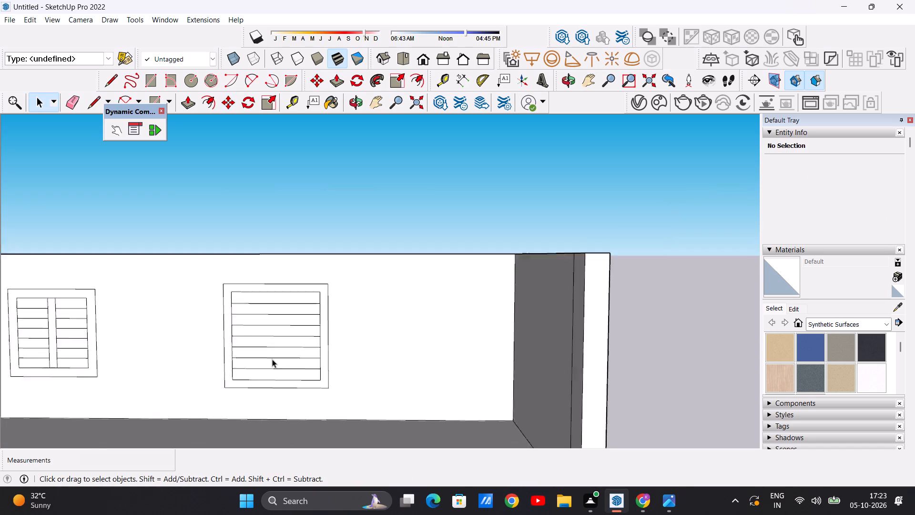
scroll(272, 359, "down", 4)
scroll(263, 336, "up", 7)
middle_click_drag(279, 437, 286, 451)
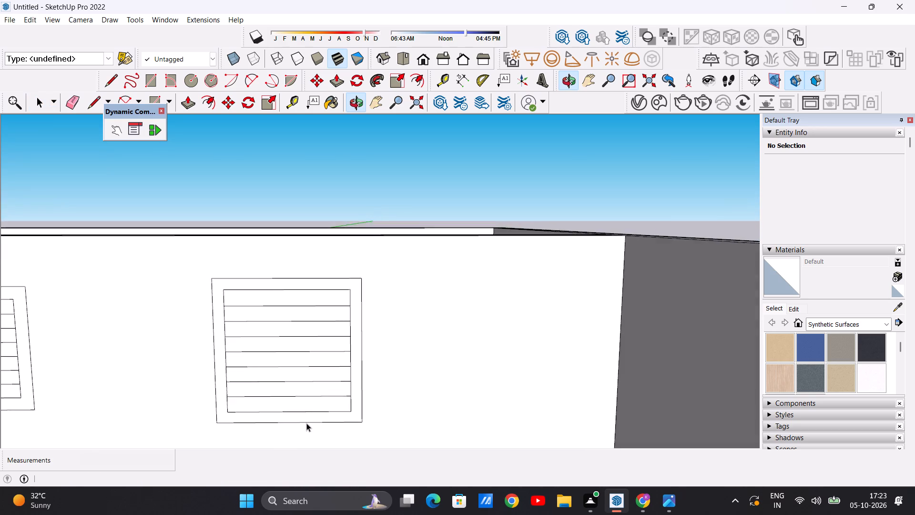
scroll(306, 423, "up", 15)
scroll(295, 403, "down", 19)
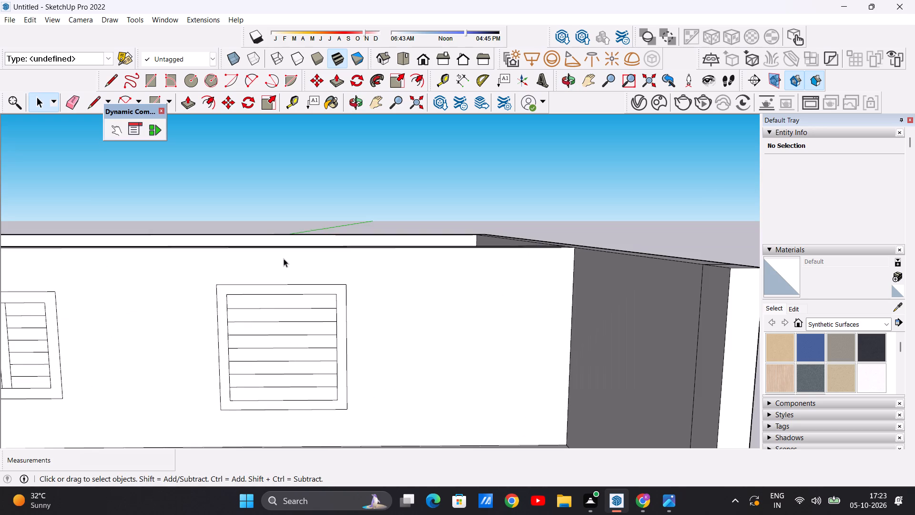
scroll(287, 323, "down", 5)
scroll(306, 363, "up", 8)
scroll(337, 63, "up", 2)
scroll(282, 337, "up", 1)
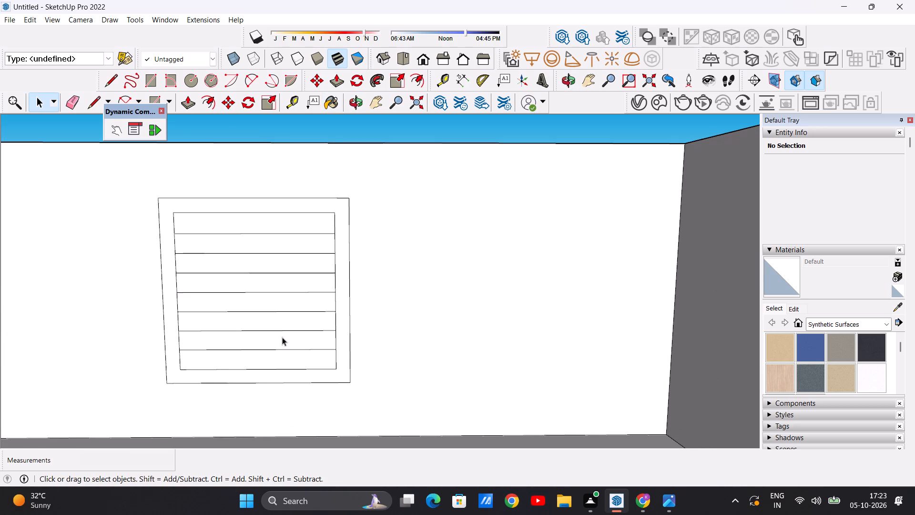
key("l")
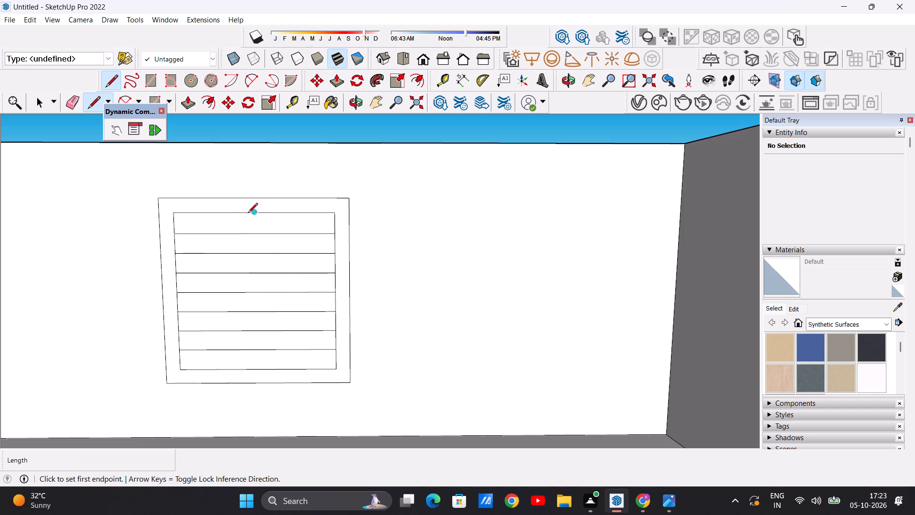
left_click(245, 214)
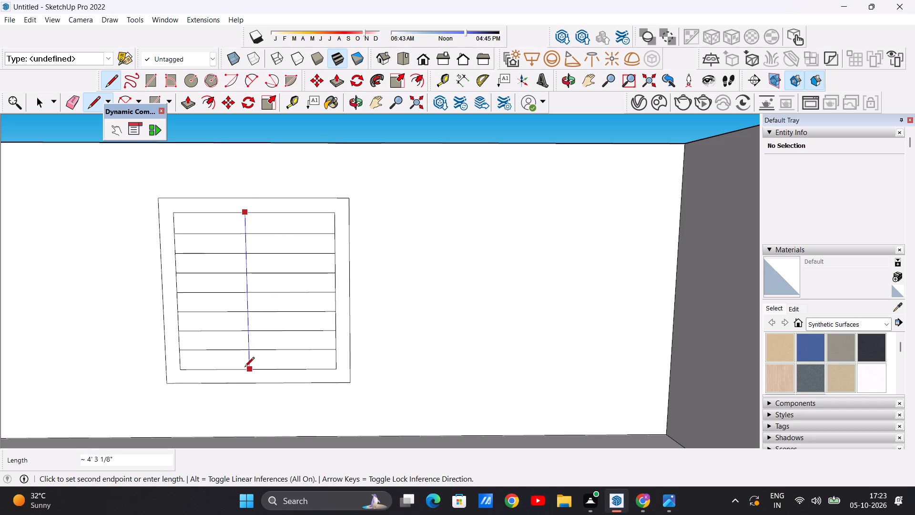
left_click(250, 367)
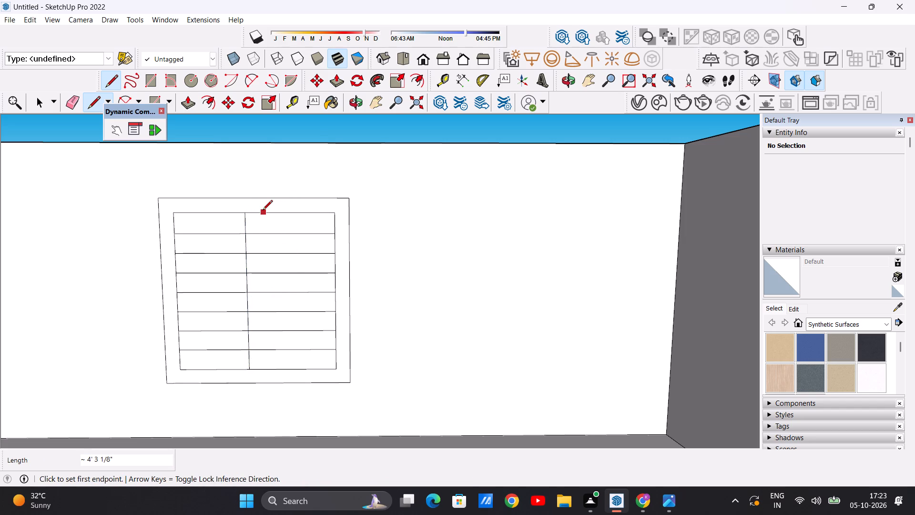
left_click(263, 213)
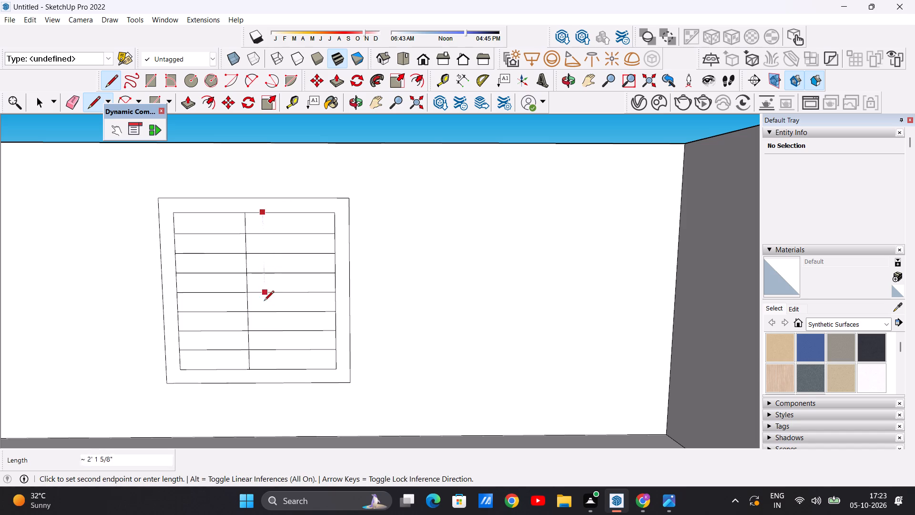
left_click(267, 368)
key("space")
Erase the louvre line segments between the two vertical mullion lines of the second window.
type("E")
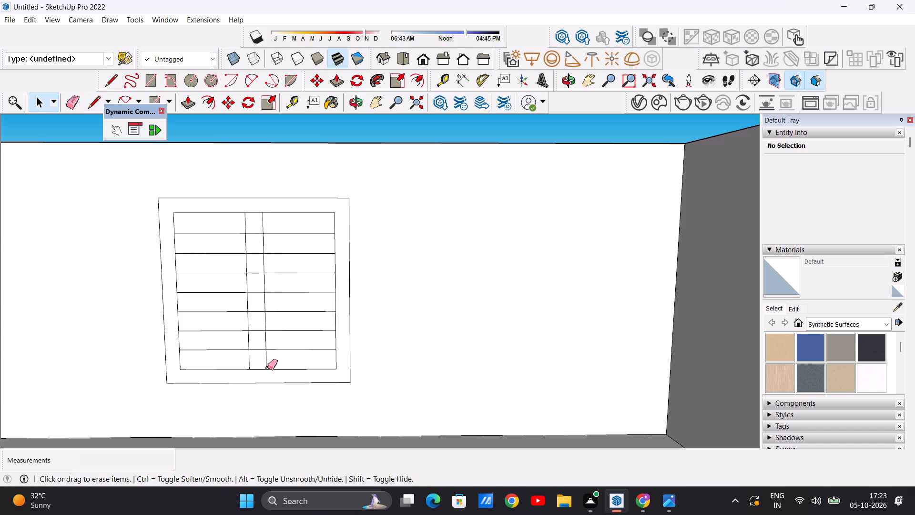
scroll(255, 241, "up", 5)
left_click_drag(253, 224, 244, 280)
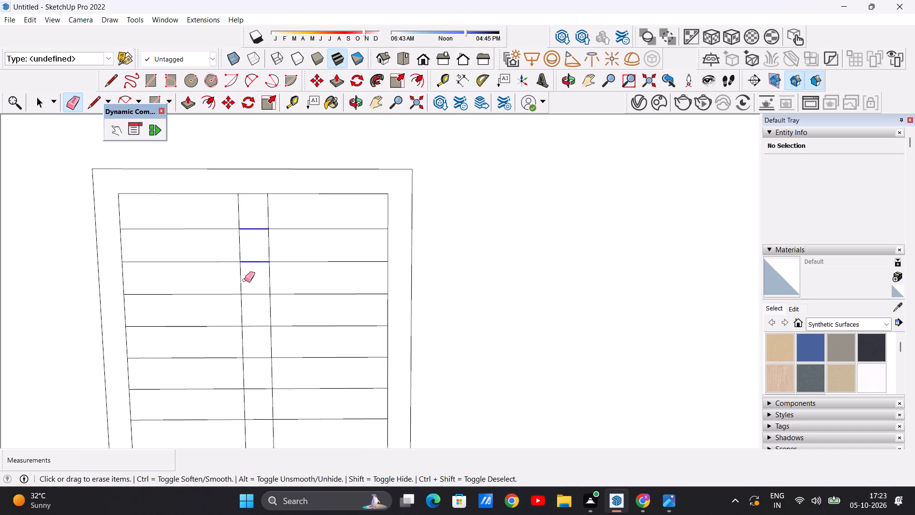
left_click_drag(244, 280, 245, 293)
left_click_drag(256, 285, 262, 342)
scroll(258, 242, "down", 6)
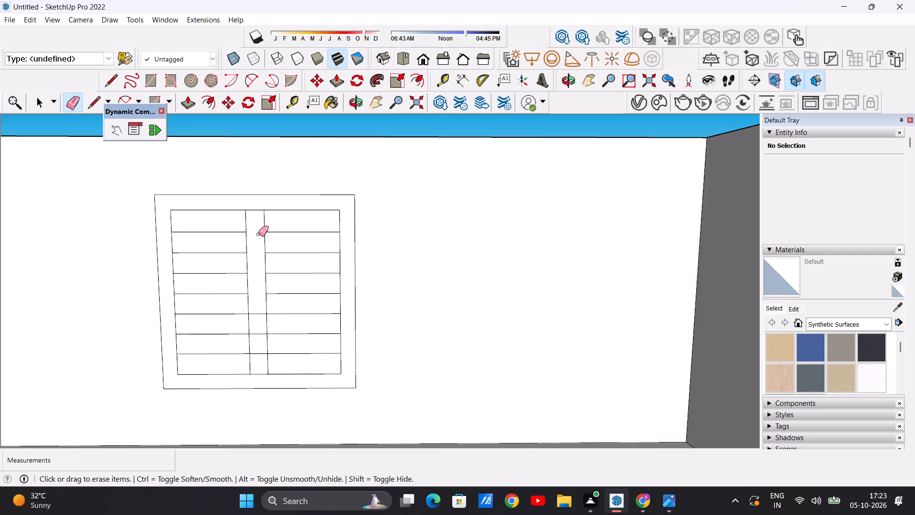
scroll(257, 333, "up", 5)
left_click_drag(259, 285, 266, 355)
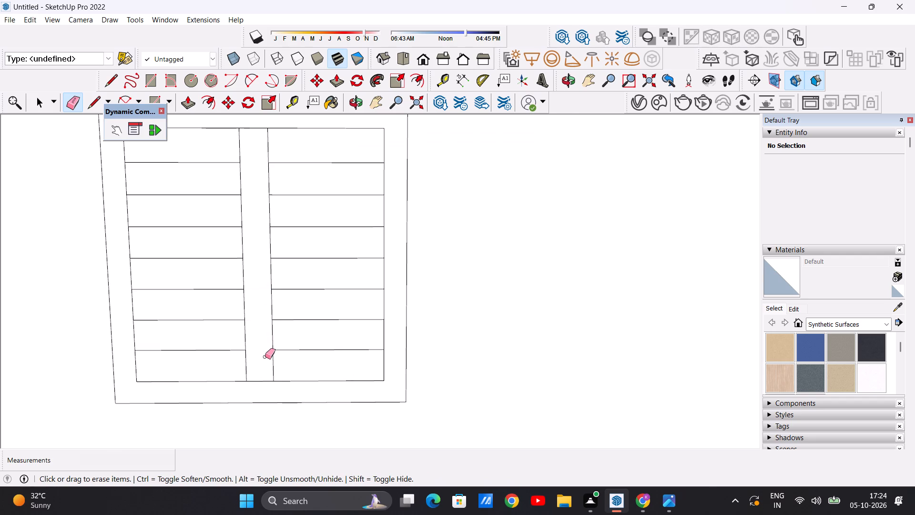
key("space")
Examine the front elevation with both first-floor windows, the terrace and the plain front wall.
scroll(268, 350, "down", 19)
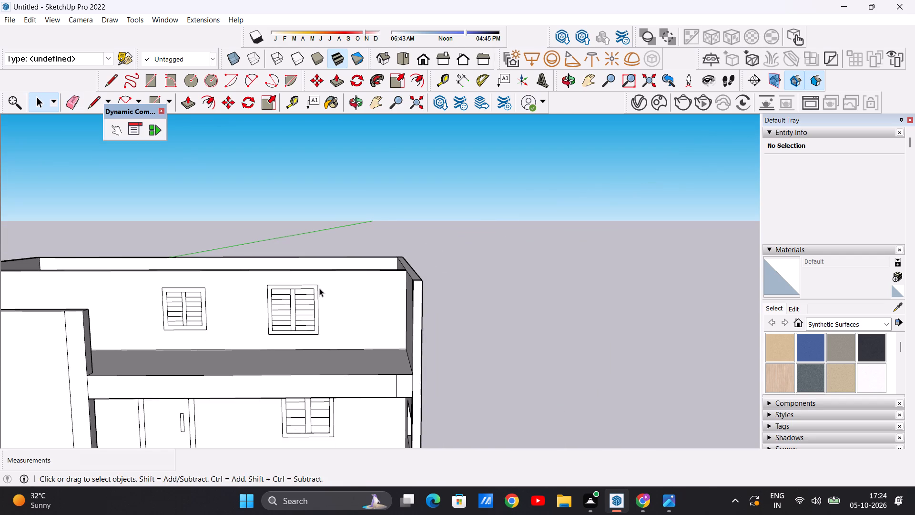
scroll(259, 300, "down", 6)
scroll(174, 334, "up", 7)
middle_click_drag(252, 345, 251, 337)
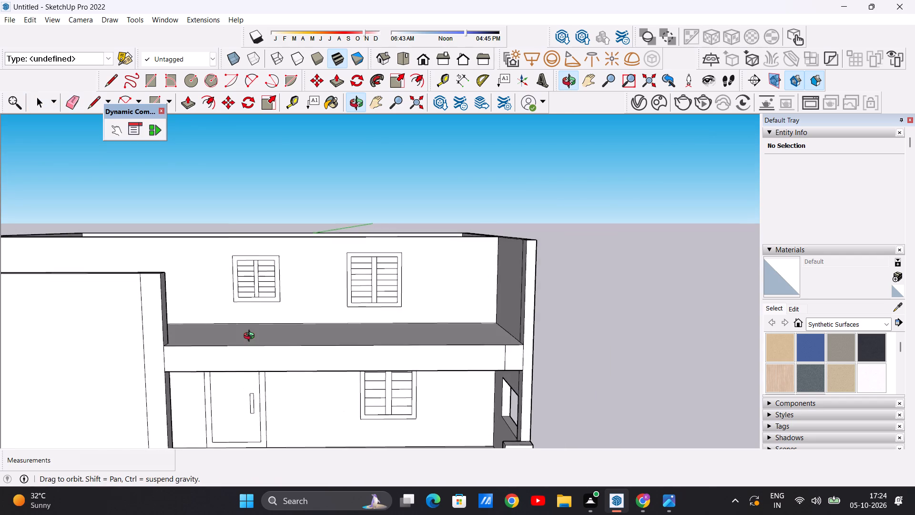
middle_click_drag(251, 337, 250, 326)
scroll(250, 326, "down", 11)
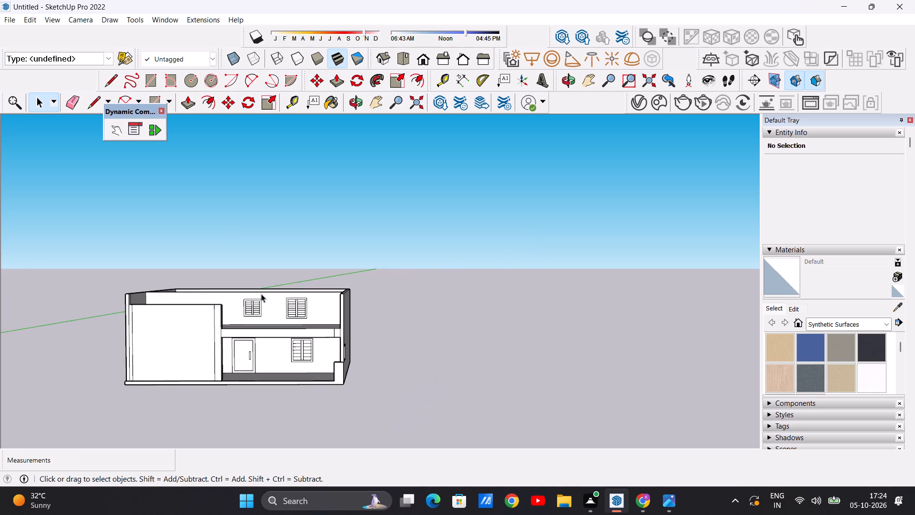
scroll(258, 291, "down", 1)
scroll(257, 291, "up", 5)
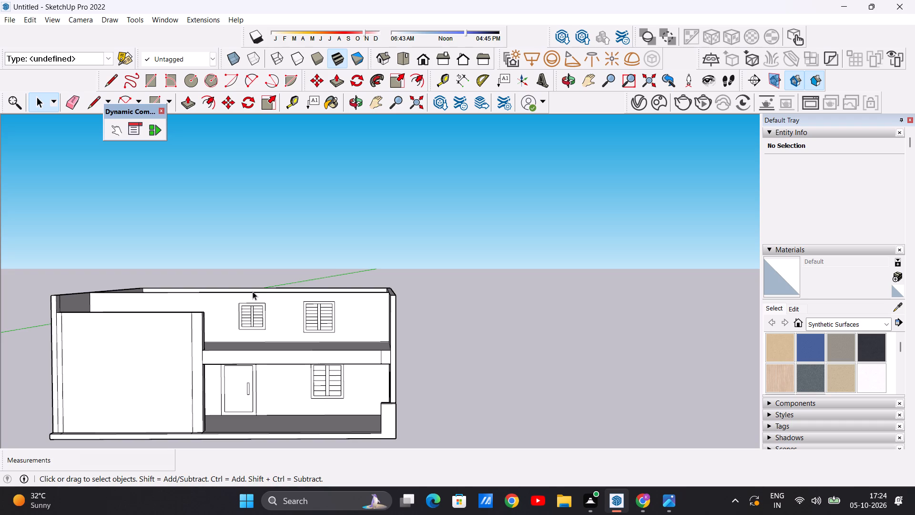
scroll(253, 291, "down", 7)
scroll(180, 349, "up", 6)
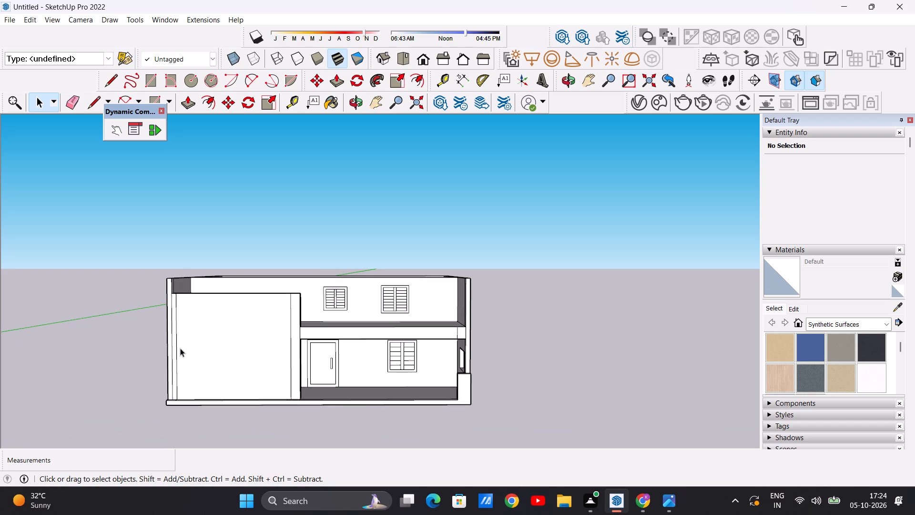
scroll(235, 334, "down", 3)
Push/Pull the top face of the plain front wall beside the terrace upward about 7' 3 3/8".
middle_click_drag(225, 336, 176, 467)
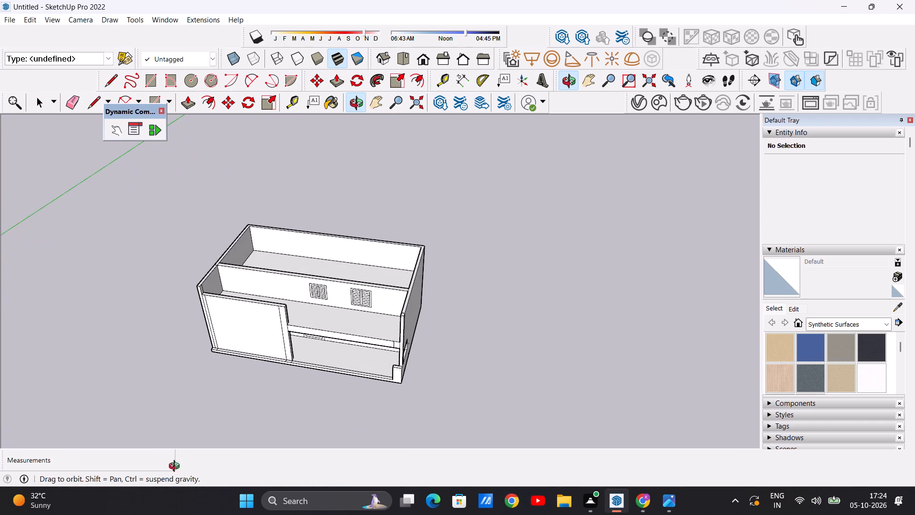
middle_click_drag(176, 467, 176, 468)
scroll(267, 303, "up", 8)
middle_click_drag(265, 306, 248, 377)
scroll(288, 341, "up", 4)
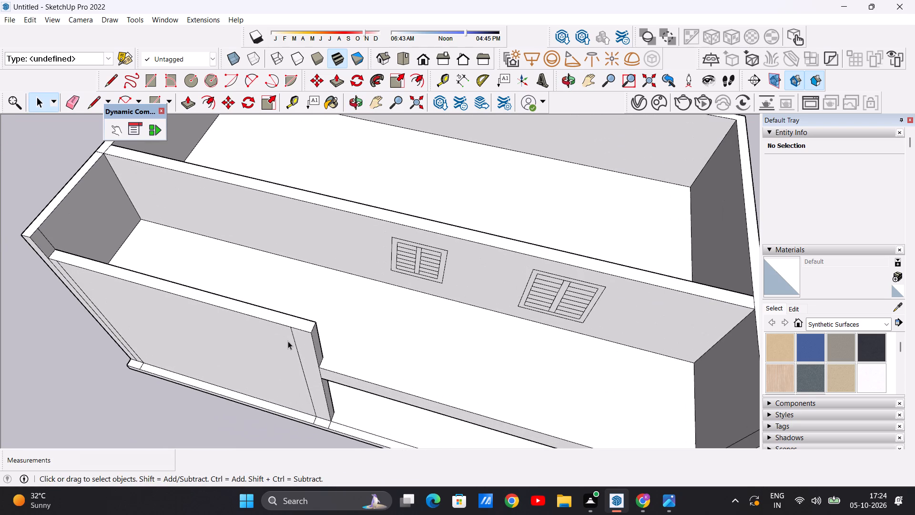
key("p")
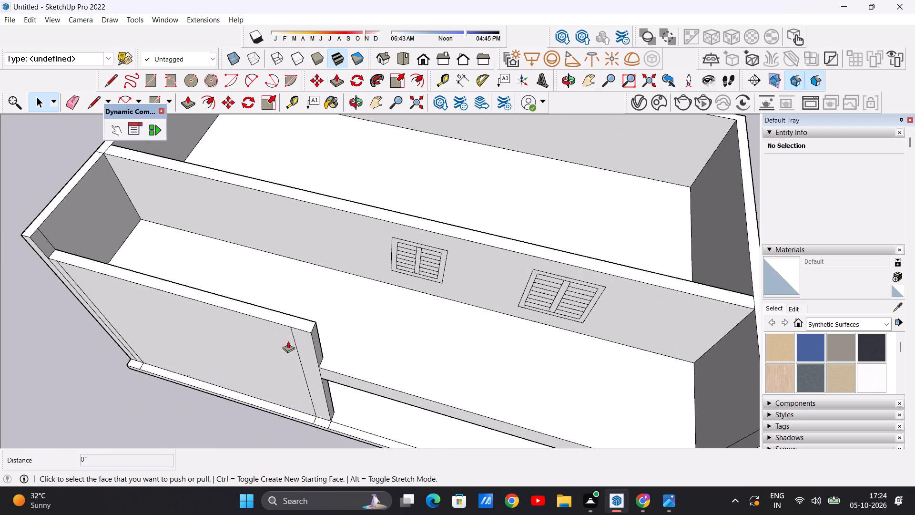
scroll(309, 313, "up", 7)
left_click(301, 347)
scroll(317, 228, "down", 7)
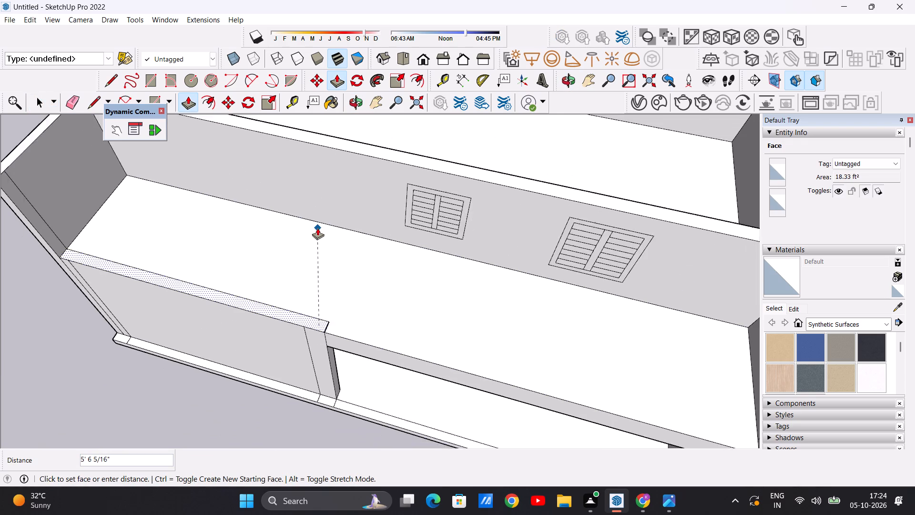
left_click(284, 202)
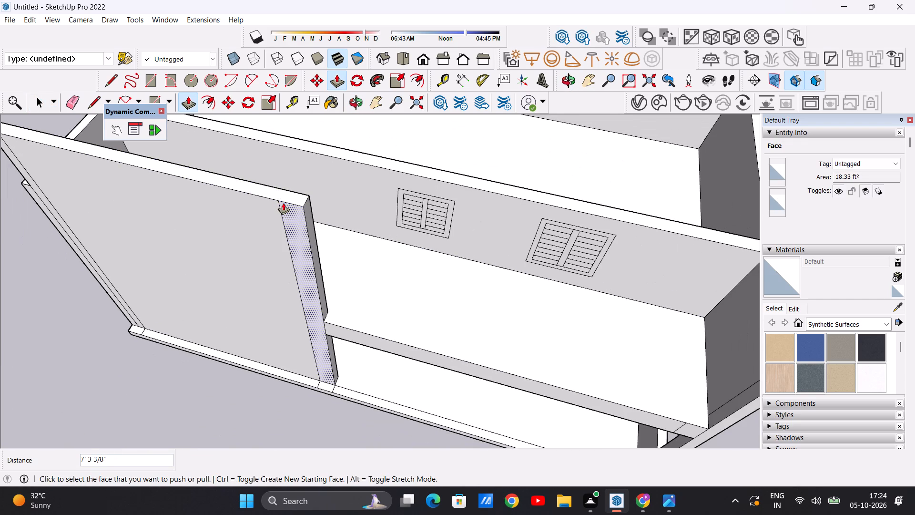
key("space")
Examine the villa from the front and from above, checking the tall front wall and the terrace's open edge.
scroll(283, 304, "down", 4)
middle_click_drag(283, 346, 326, 178)
scroll(234, 290, "down", 10)
middle_click_drag(231, 311, 263, 286)
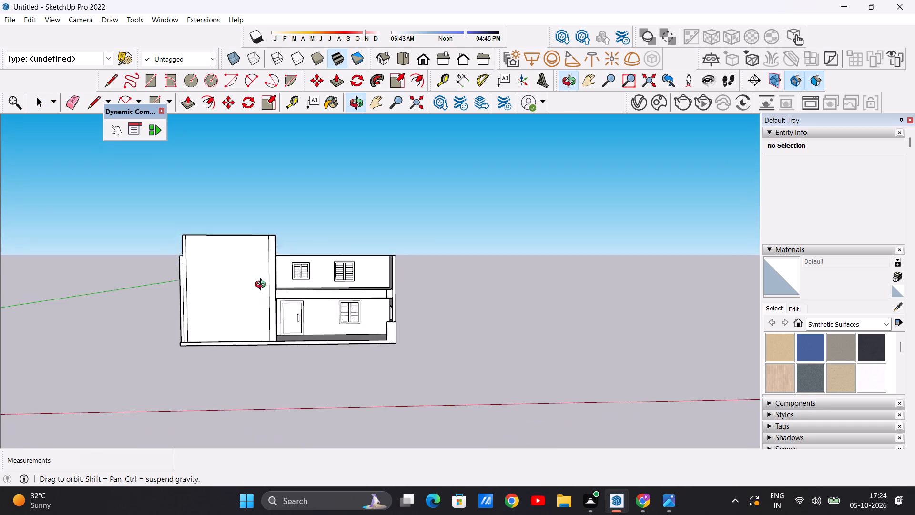
middle_click_drag(263, 286, 255, 349)
scroll(232, 307, "down", 7)
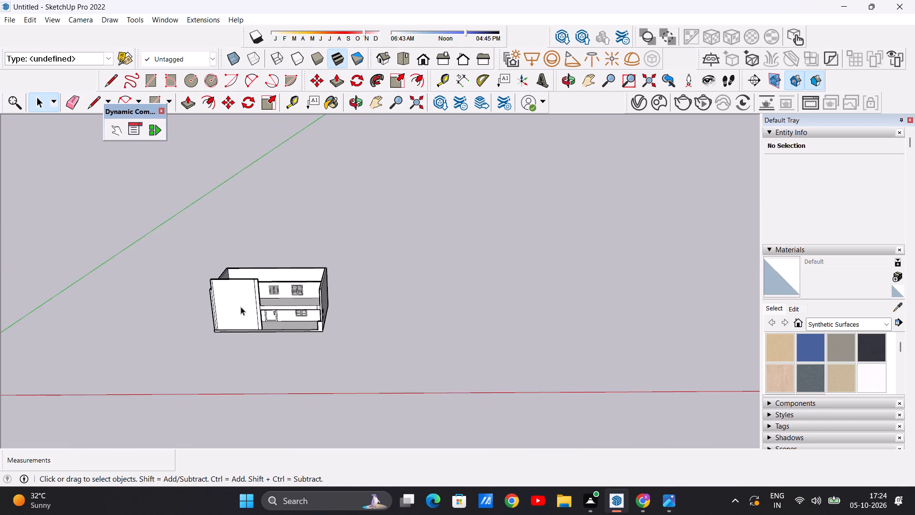
scroll(226, 309, "up", 7)
middle_click_drag(227, 317, 233, 265)
scroll(265, 297, "up", 7)
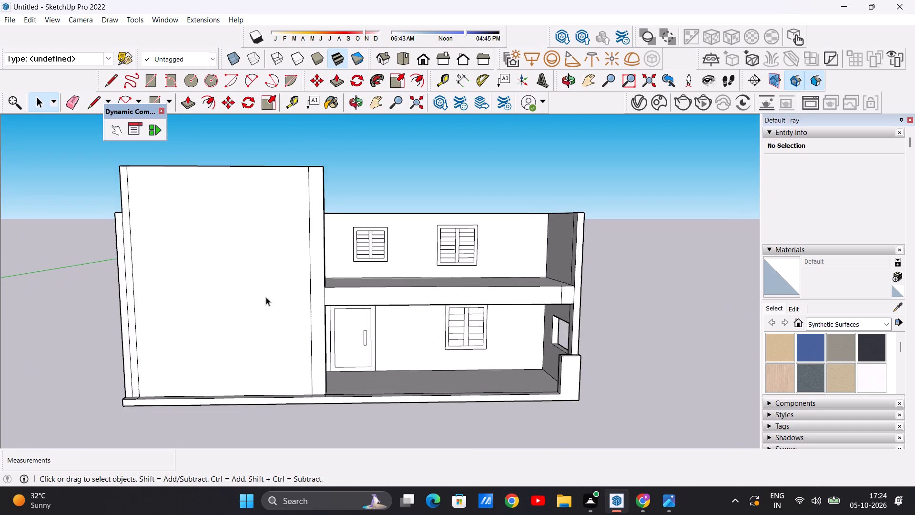
scroll(266, 297, "down", 6)
middle_click_drag(266, 297, 146, 417)
middle_click_drag(242, 234, 131, 350)
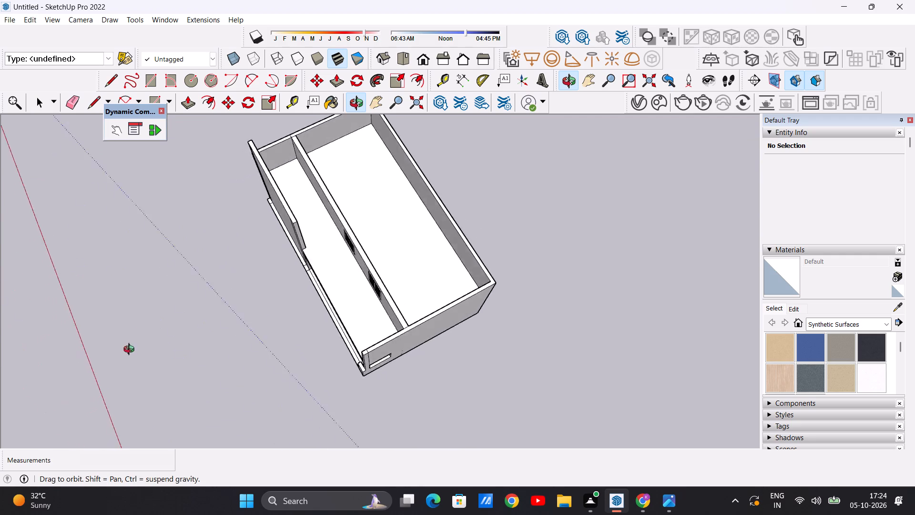
middle_click_drag(131, 350, 287, 147)
middle_click_drag(265, 285, 305, 278)
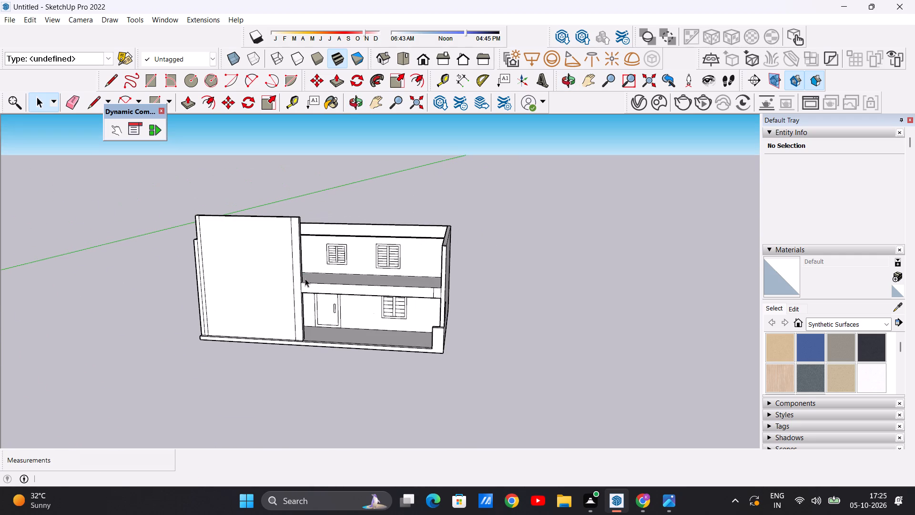
scroll(336, 320, "down", 4)
middle_click_drag(296, 291, 329, 452)
scroll(417, 308, "down", 1)
scroll(417, 308, "up", 5)
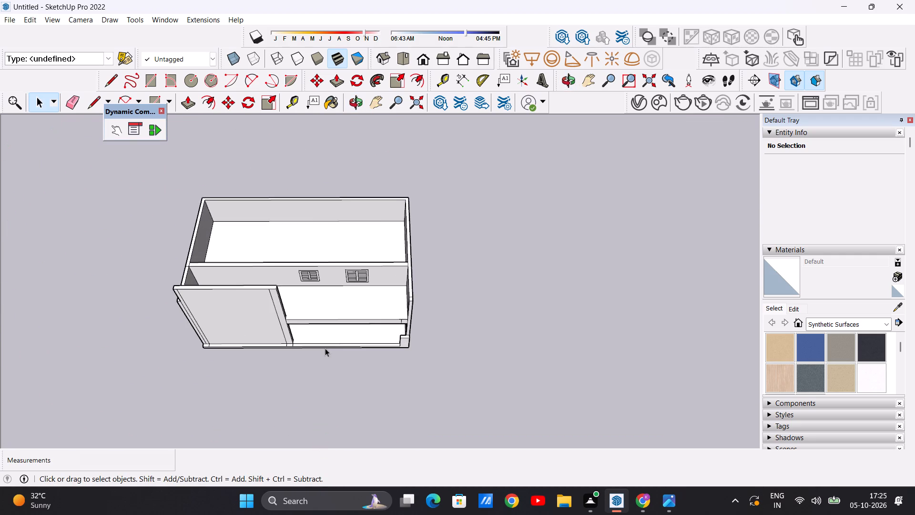
middle_click_drag(325, 348, 373, 325)
scroll(396, 323, "up", 12)
middle_click_drag(298, 312, 292, 379)
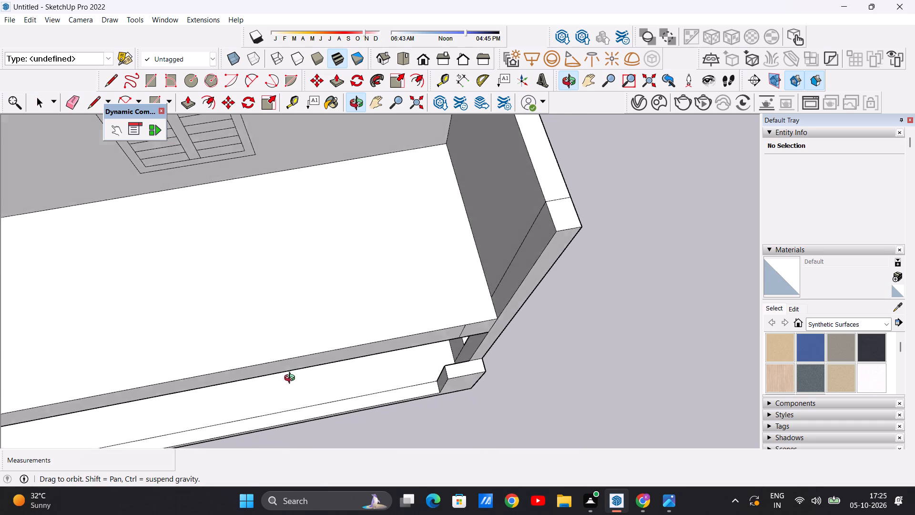
Erase the short vertical line on the terrace slab's front face near the side wall.
middle_click_drag(292, 379, 291, 379)
scroll(279, 329, "down", 4)
middle_click_drag(348, 374, 281, 257)
scroll(444, 327, "up", 2)
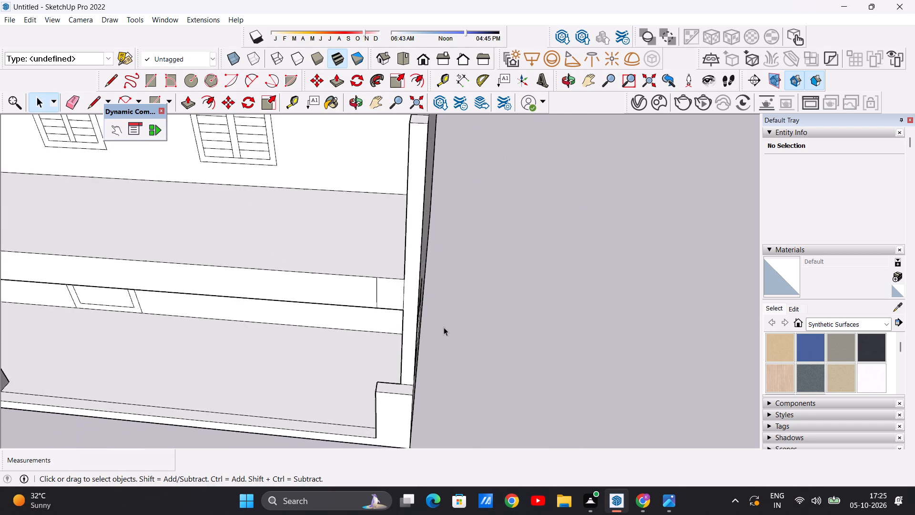
scroll(444, 327, "up", 4)
scroll(247, 298, "right", 14)
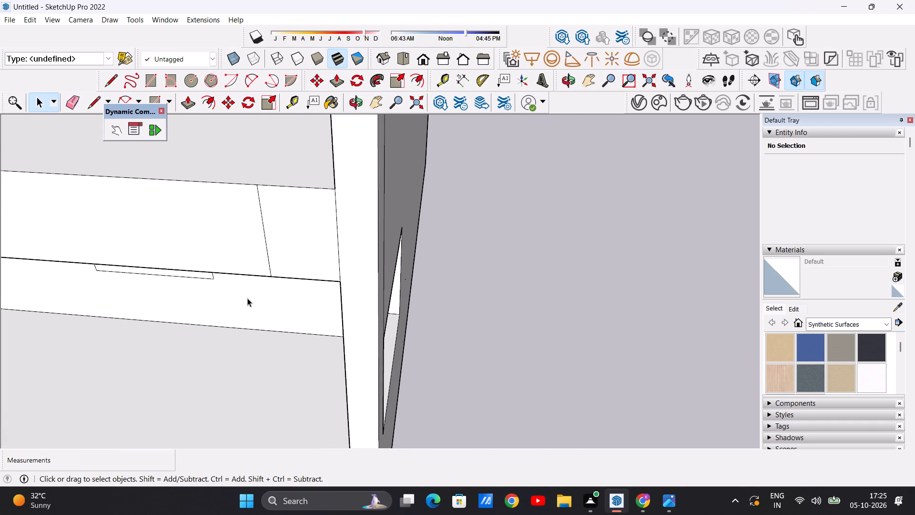
key("e")
scroll(307, 245, "up", 2)
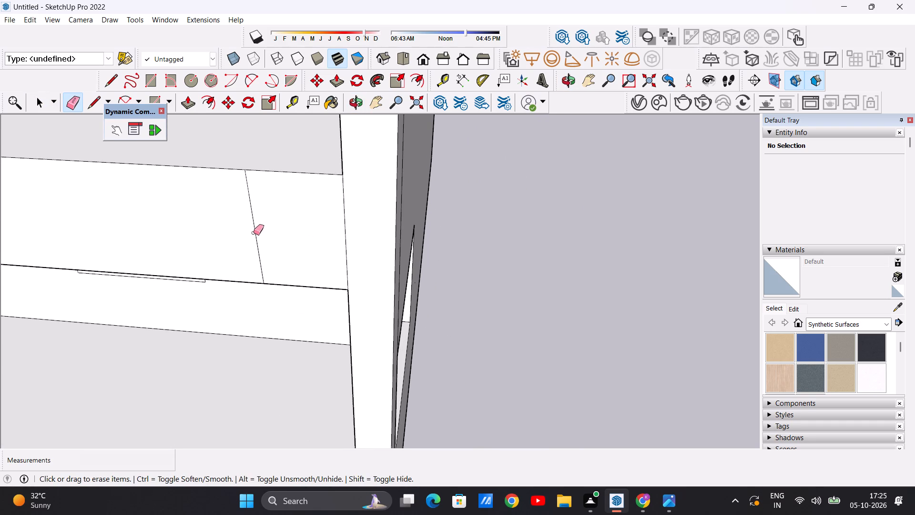
left_click(254, 233)
Draw a line about 27' 5 1/8" long across the terrace floor, parallel to its open edge, from the tall front wall's corner to the side wall.
scroll(268, 256, "down", 2)
scroll(173, 288, "up", 7)
scroll(254, 324, "down", 4)
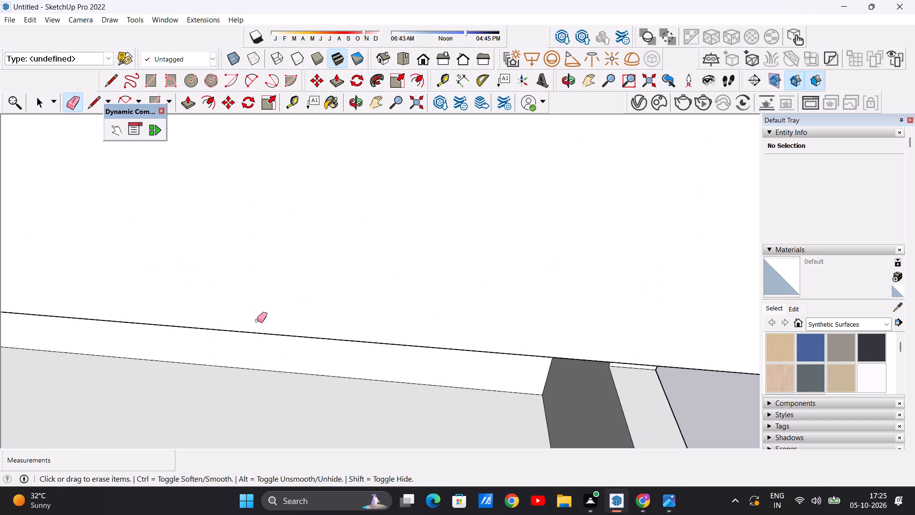
scroll(257, 320, "down", 20)
scroll(257, 320, "down", 17)
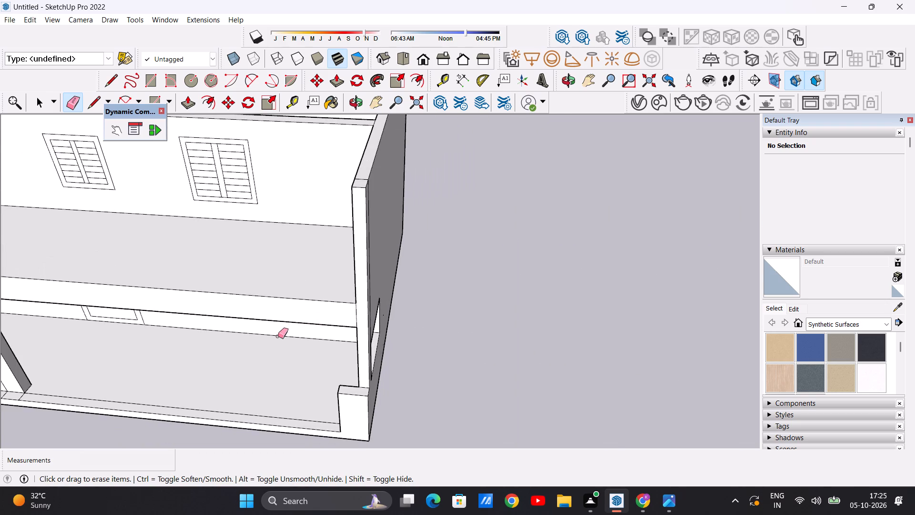
scroll(275, 336, "up", 4)
scroll(288, 342, "down", 4)
middle_click_drag(243, 309, 309, 394)
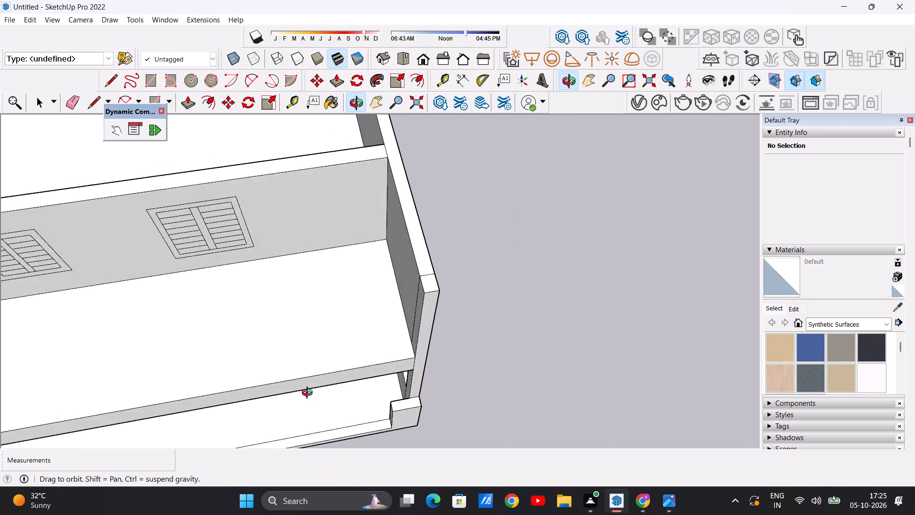
middle_click_drag(309, 394, 315, 427)
key("space")
scroll(346, 360, "down", 5)
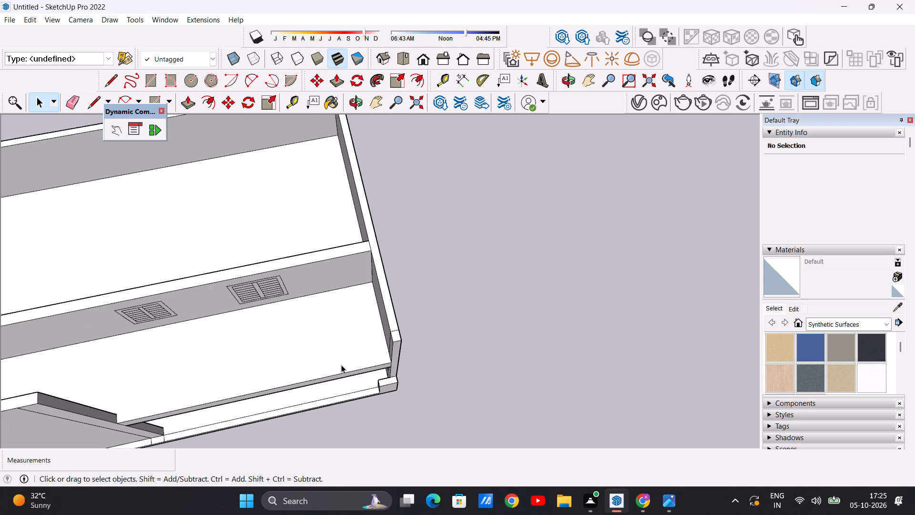
middle_click_drag(327, 366, 284, 367)
scroll(138, 358, "up", 10)
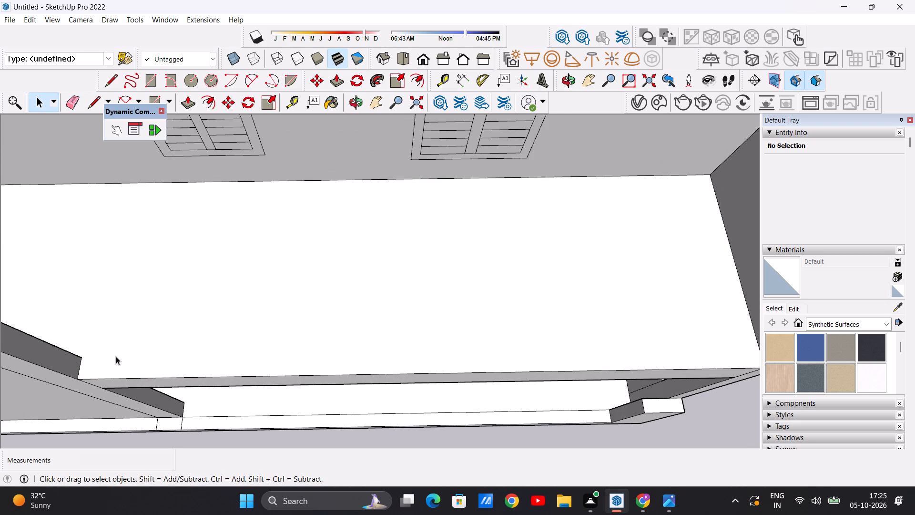
key("l")
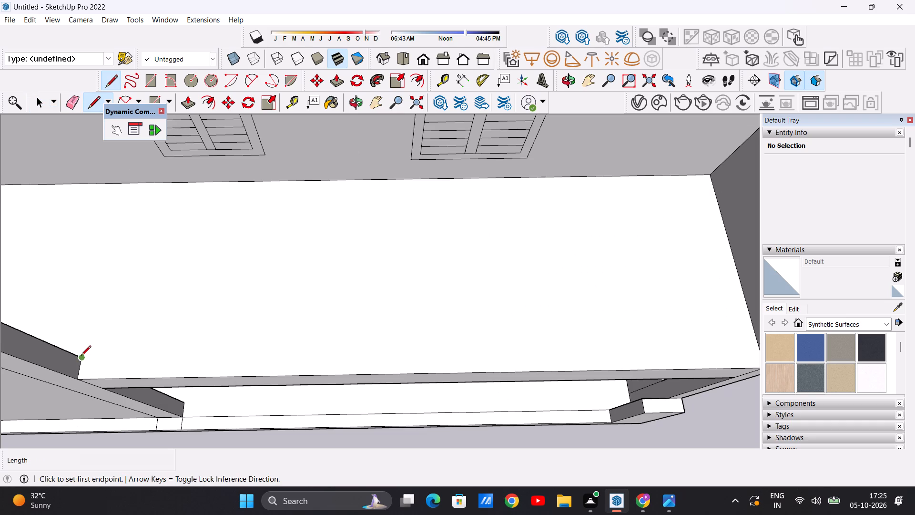
left_click(81, 356)
scroll(276, 351, "down", 7)
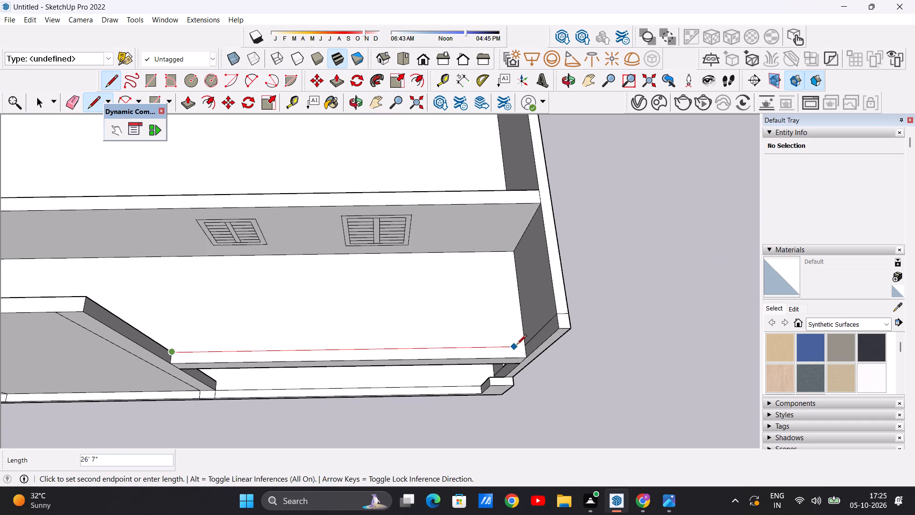
scroll(520, 345, "up", 9)
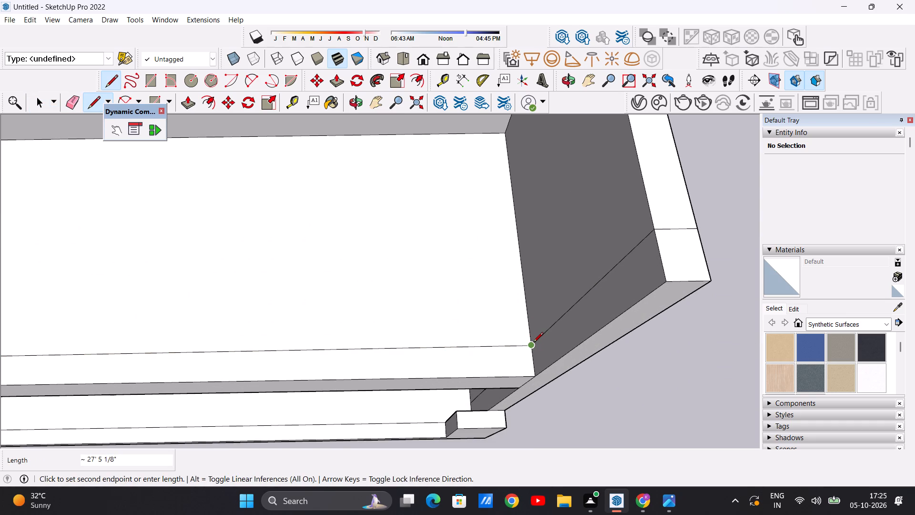
left_click(533, 343)
key("space")
Examine the villa from above and from the front, checking the narrow strip along the terrace's open edge.
scroll(480, 391, "down", 7)
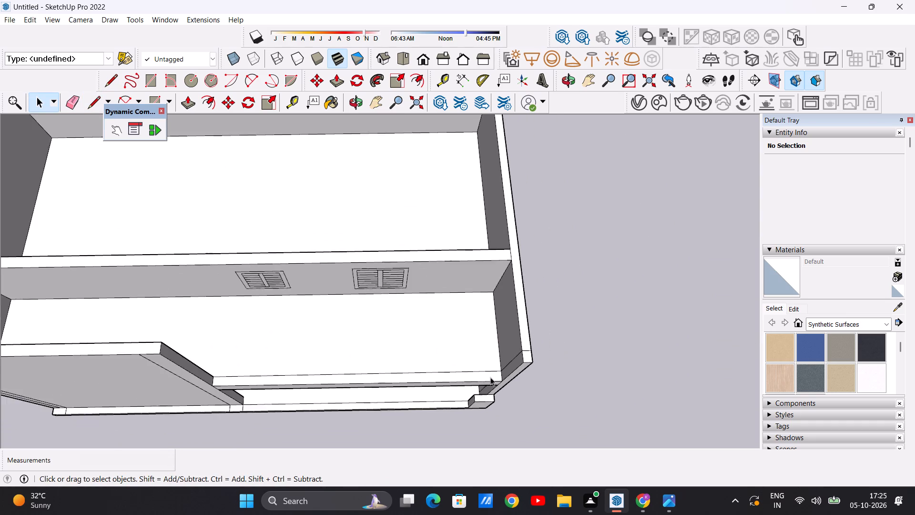
scroll(490, 377, "down", 6)
middle_click_drag(357, 397, 358, 309)
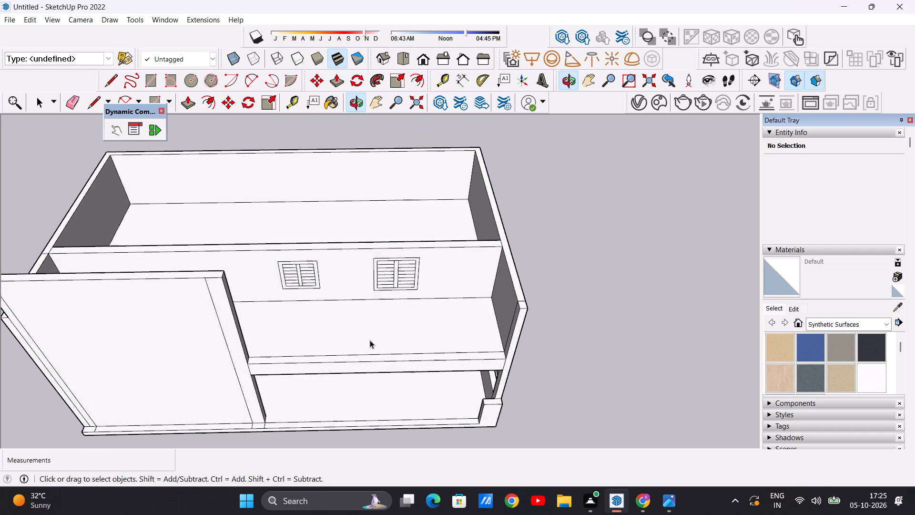
middle_click_drag(370, 349, 371, 455)
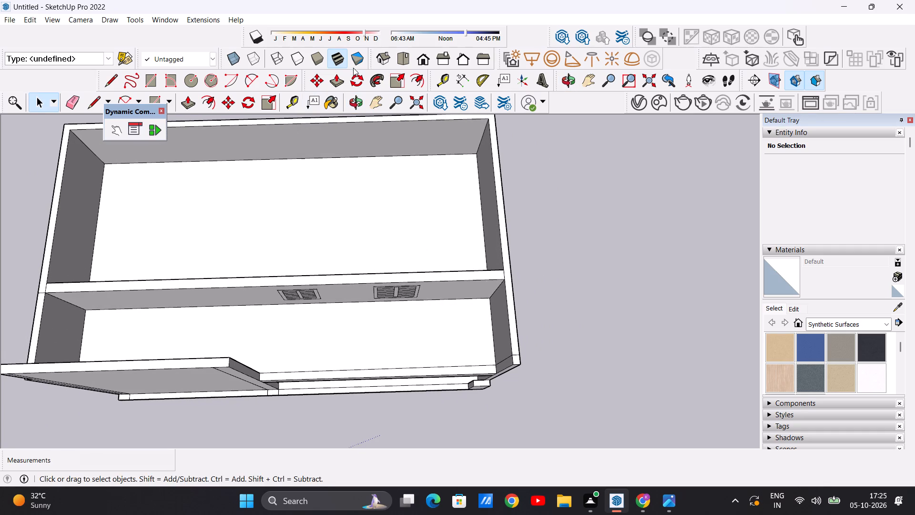
left_click(406, 55)
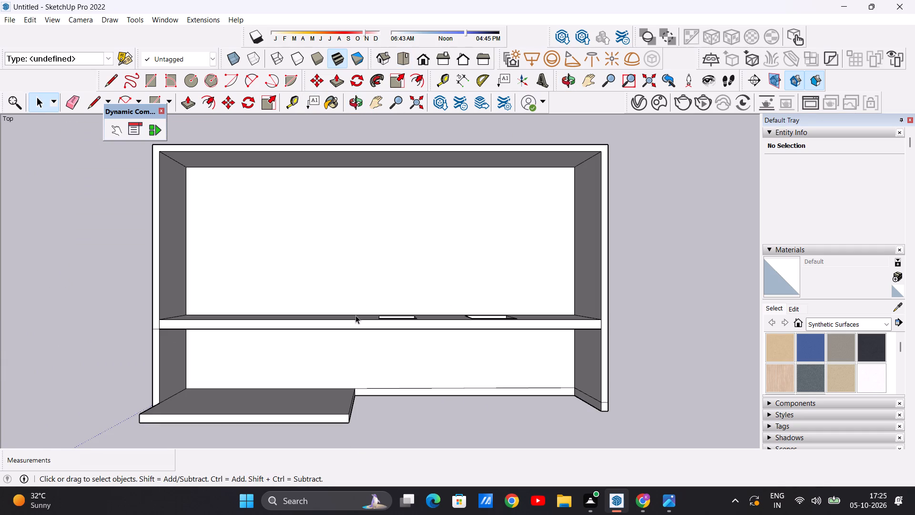
middle_click_drag(438, 443, 419, 152)
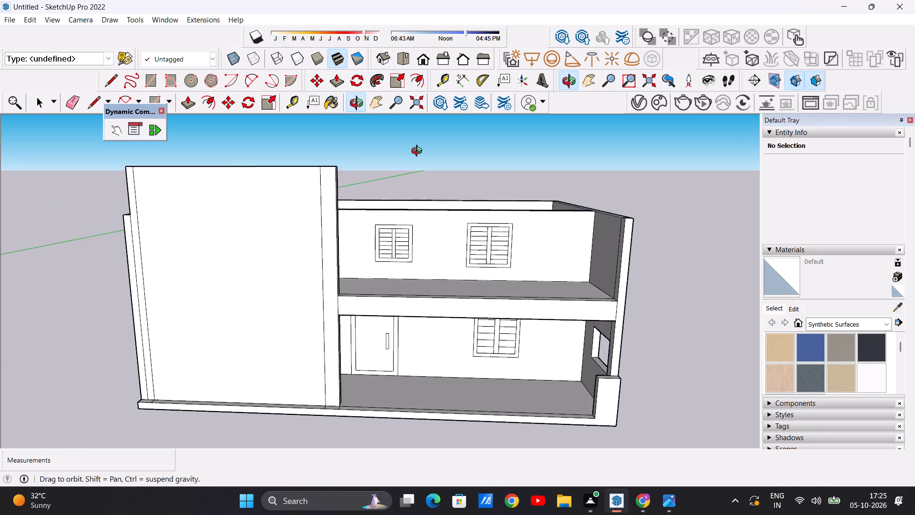
middle_click_drag(419, 152, 419, 152)
scroll(356, 257, "down", 2)
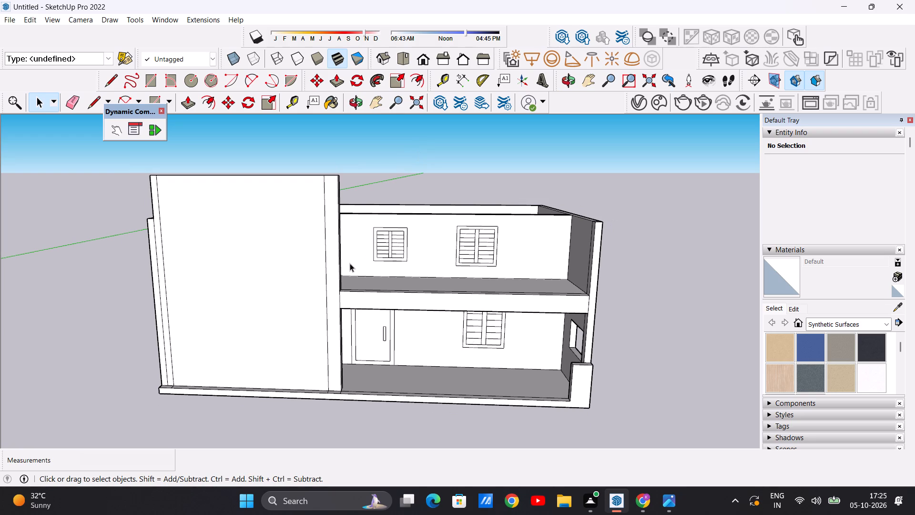
scroll(350, 263, "down", 2)
middle_click_drag(362, 268, 365, 402)
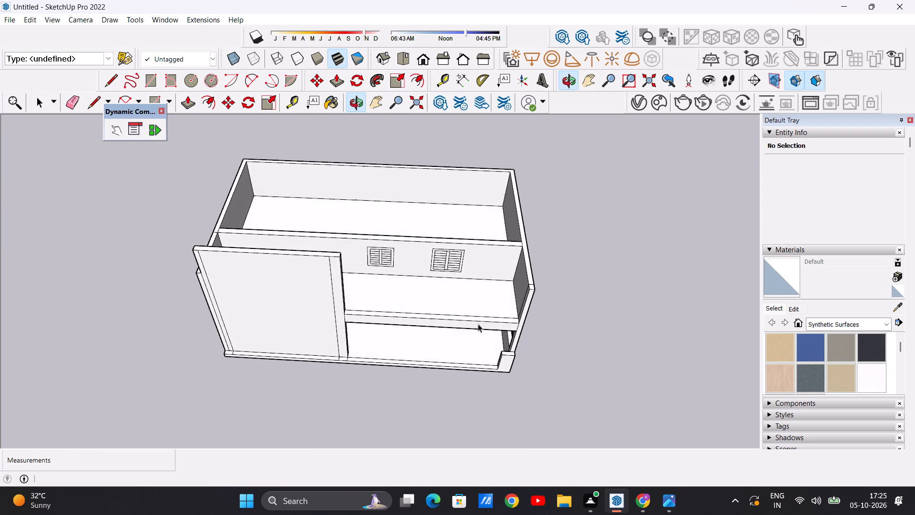
scroll(488, 313, "up", 12)
scroll(394, 322, "down", 5)
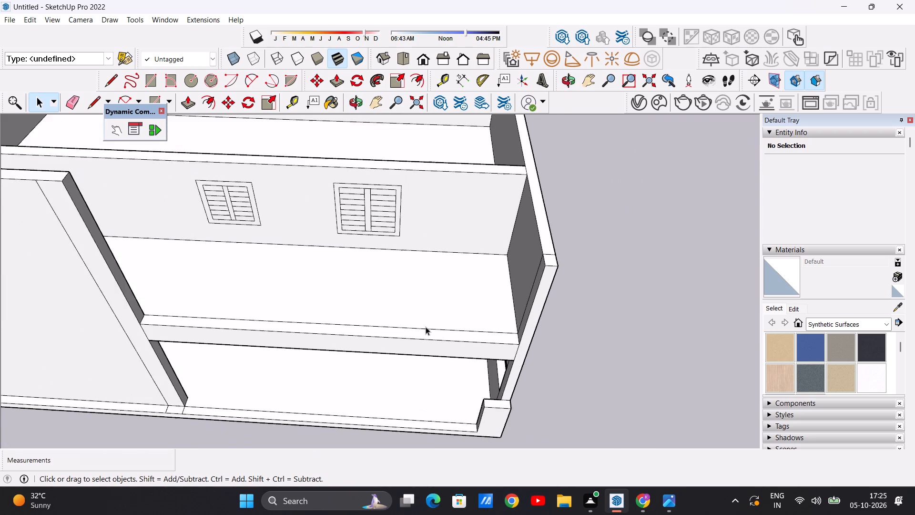
scroll(426, 327, "down", 3)
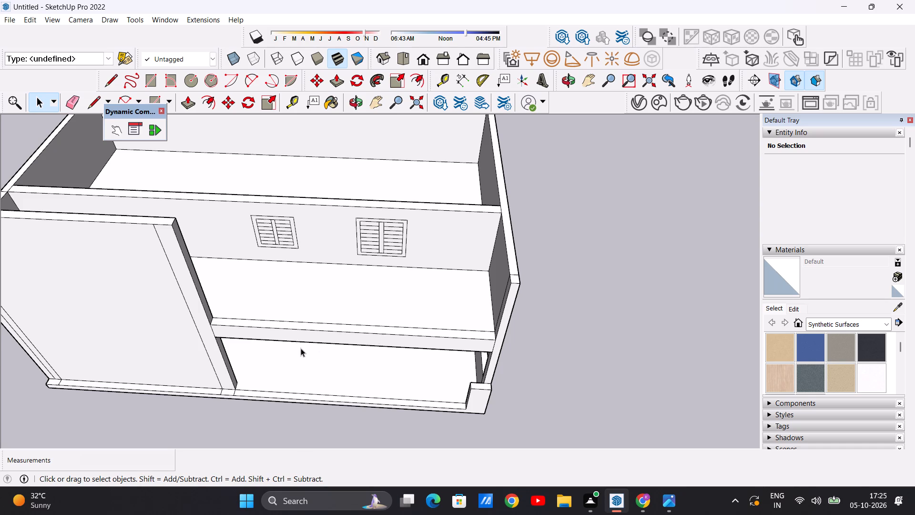
middle_click_drag(301, 348, 311, 422)
scroll(315, 367, "up", 1)
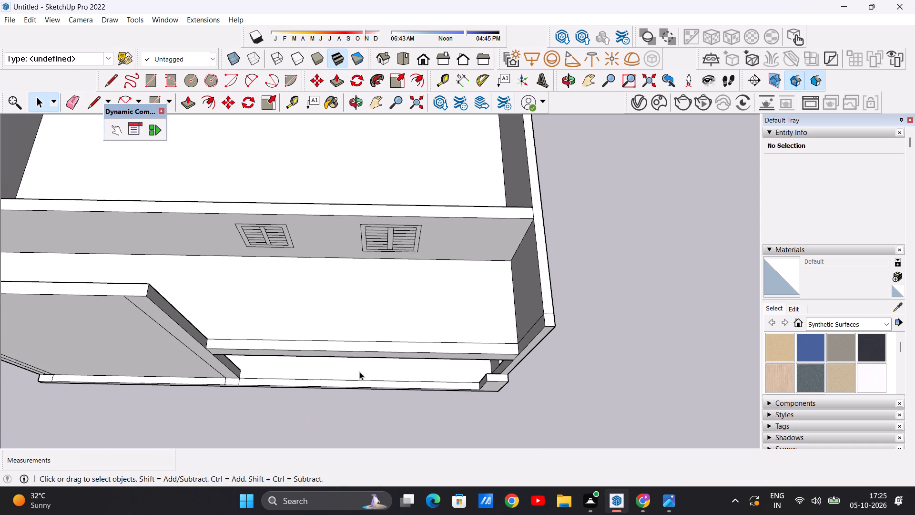
scroll(372, 372, "up", 1)
middle_click_drag(367, 377, 355, 400)
scroll(309, 350, "up", 1)
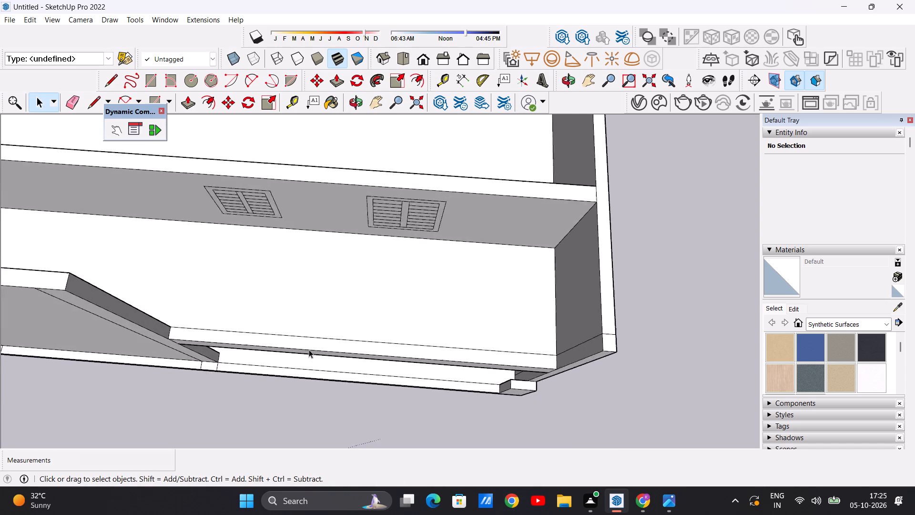
scroll(309, 350, "up", 4)
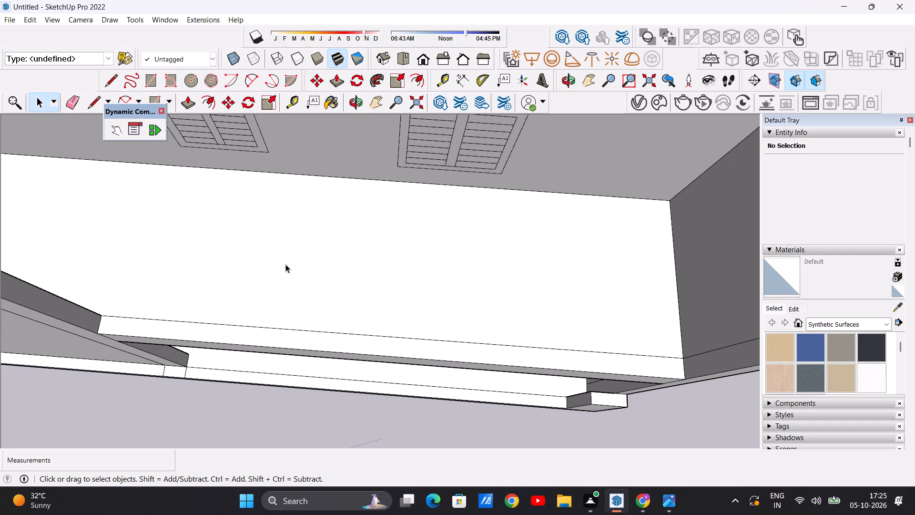
Draw a circle with a radius of about 1 3/4" on the terrace edge strip, beside the tall front wall.
left_click(189, 78)
scroll(340, 338, "down", 9)
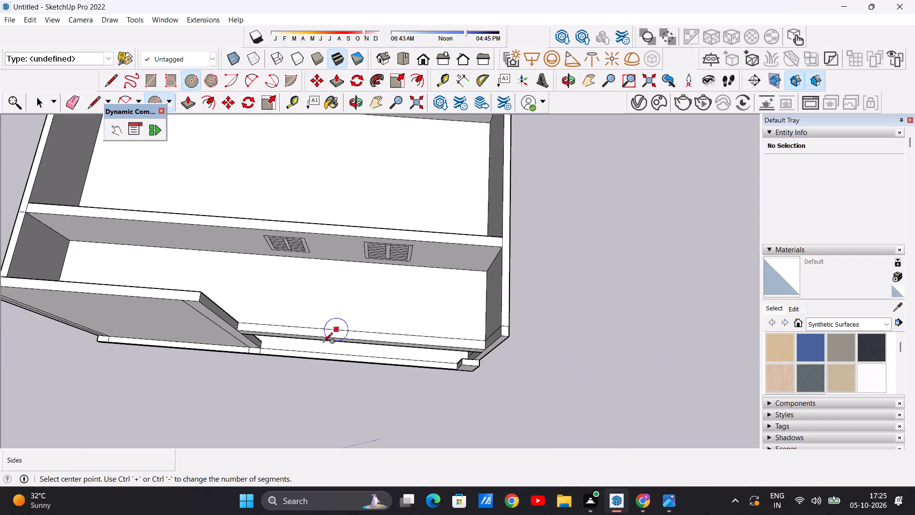
scroll(324, 336, "up", 20)
scroll(324, 336, "up", 1)
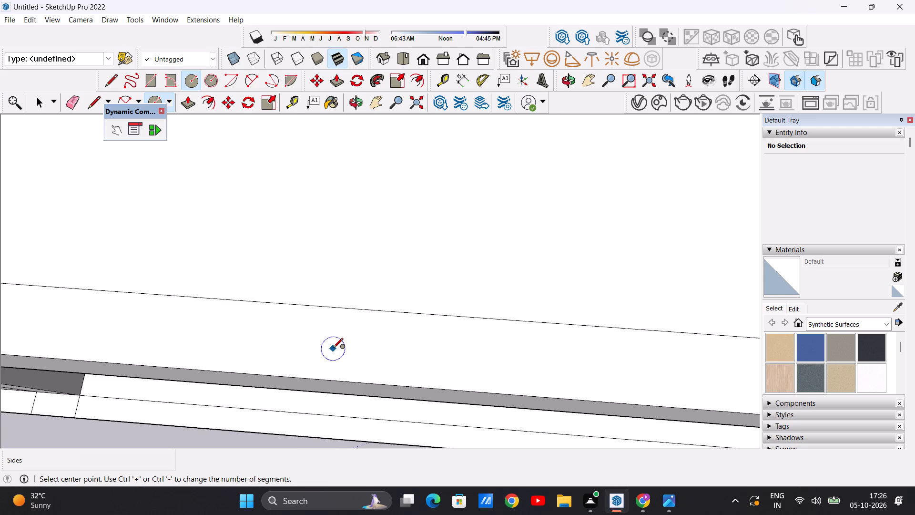
scroll(333, 349, "down", 20)
scroll(333, 349, "down", 8)
middle_click_drag(364, 398, 380, 301)
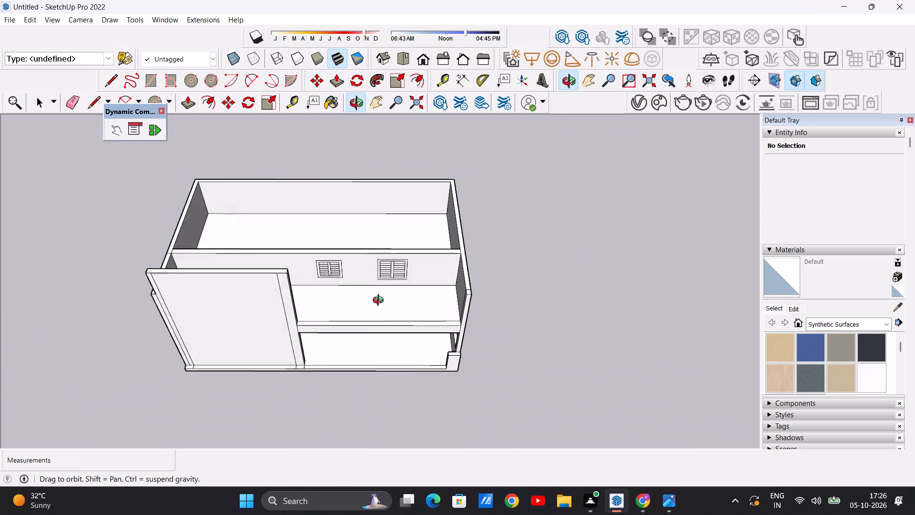
middle_click_drag(380, 301, 380, 277)
scroll(343, 304, "up", 10)
scroll(337, 355, "up", 7)
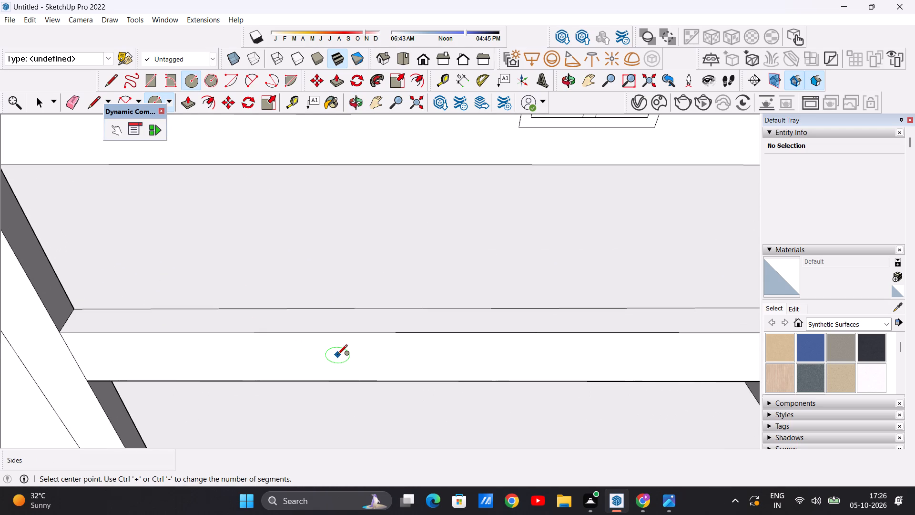
scroll(91, 313, "up", 11)
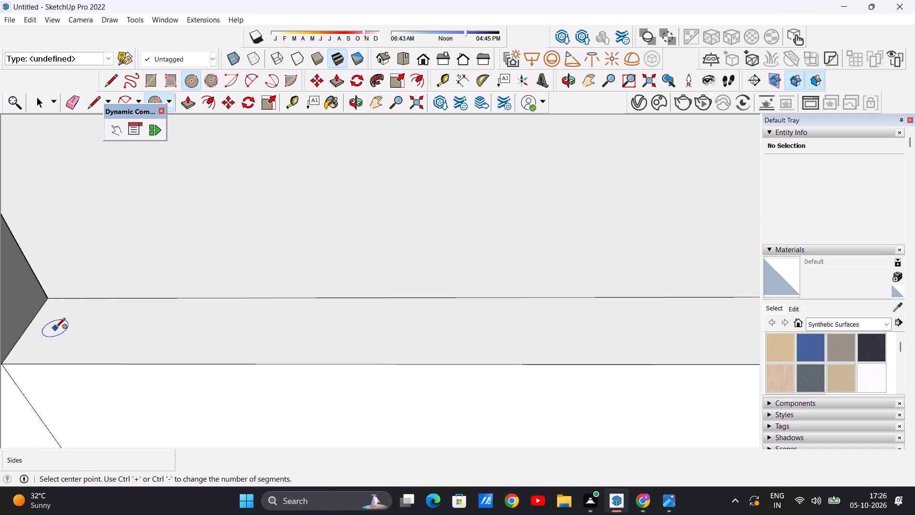
left_click(55, 329)
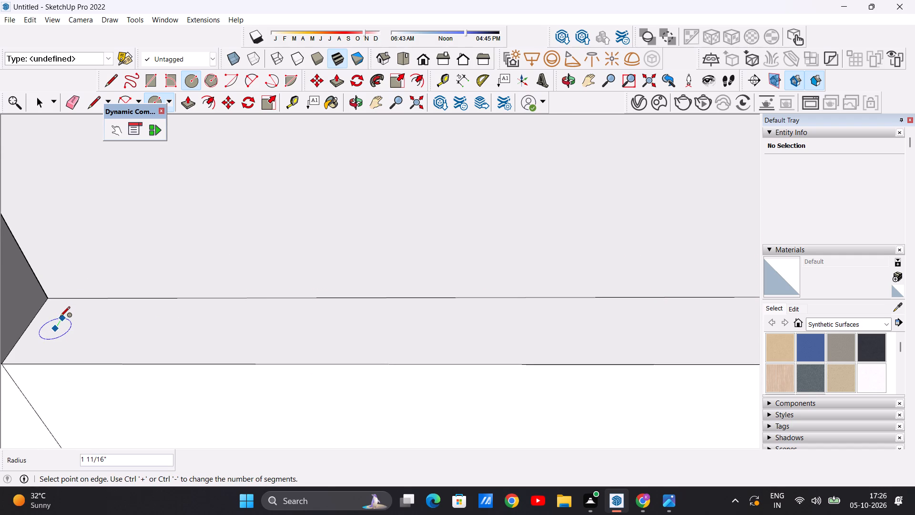
left_click(61, 317)
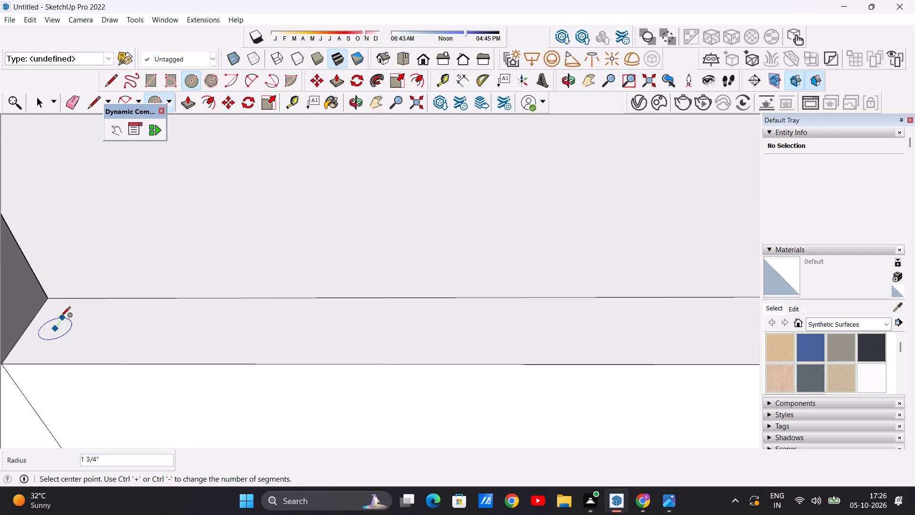
key("space")
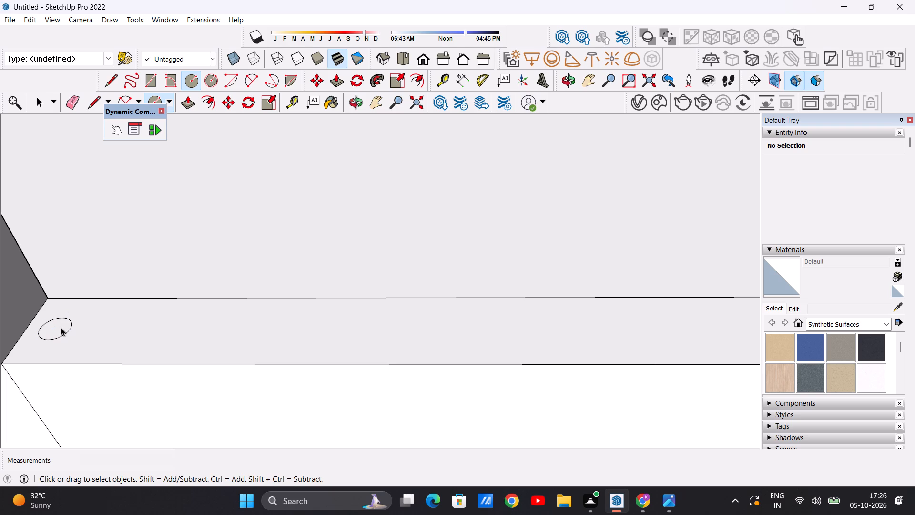
Copy the circle beside the tall front wall about 10' 5 3/8" along the terrace edge strip.
double_click(61, 328)
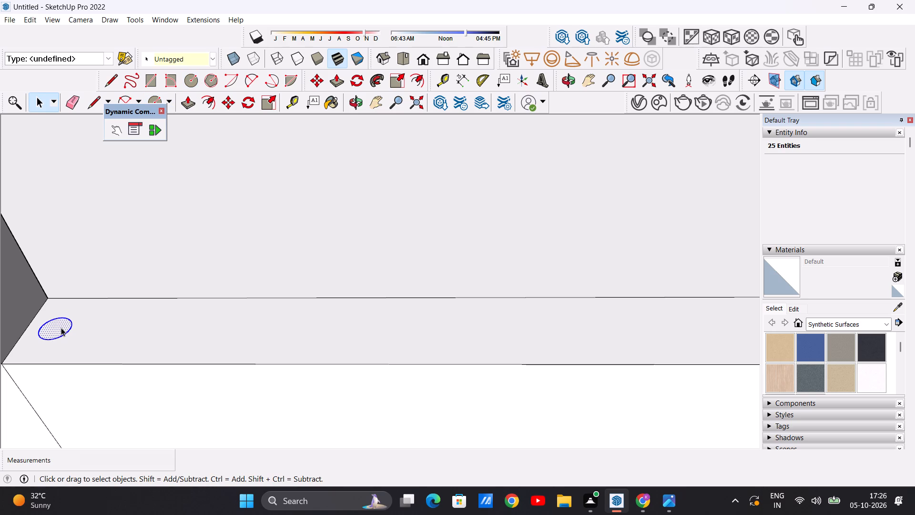
key("m")
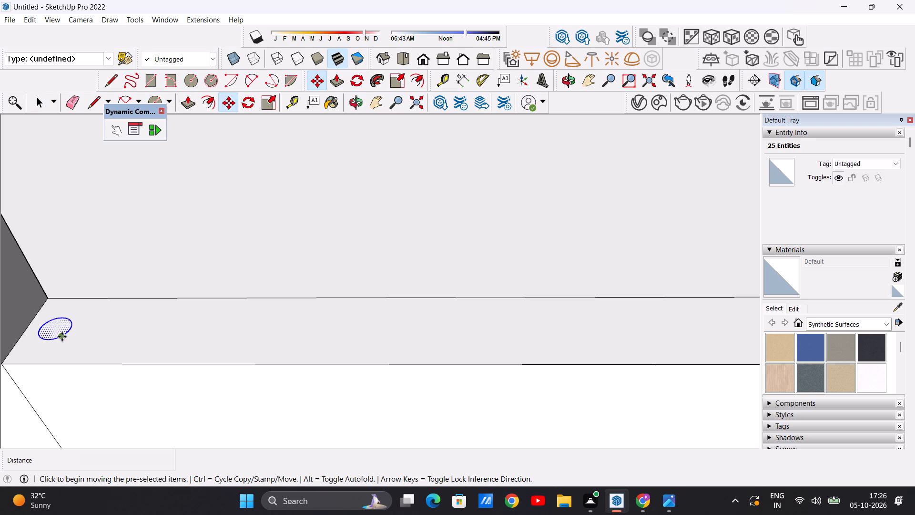
left_click(62, 337)
scroll(118, 335, "down", 9)
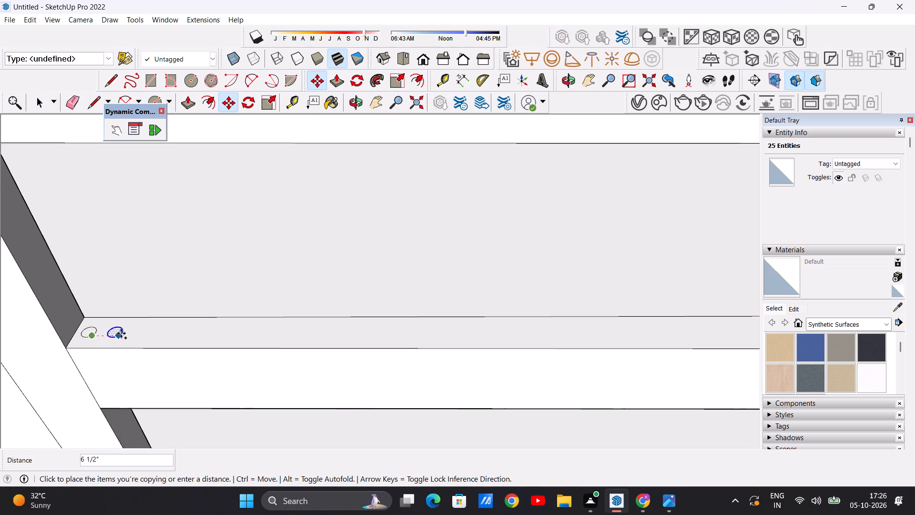
scroll(209, 335, "down", 9)
scroll(321, 335, "up", 3)
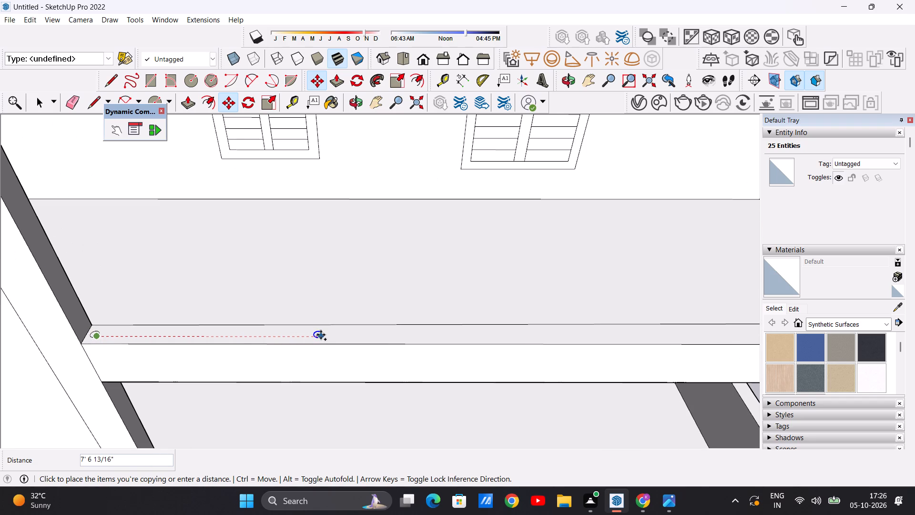
scroll(322, 335, "down", 7)
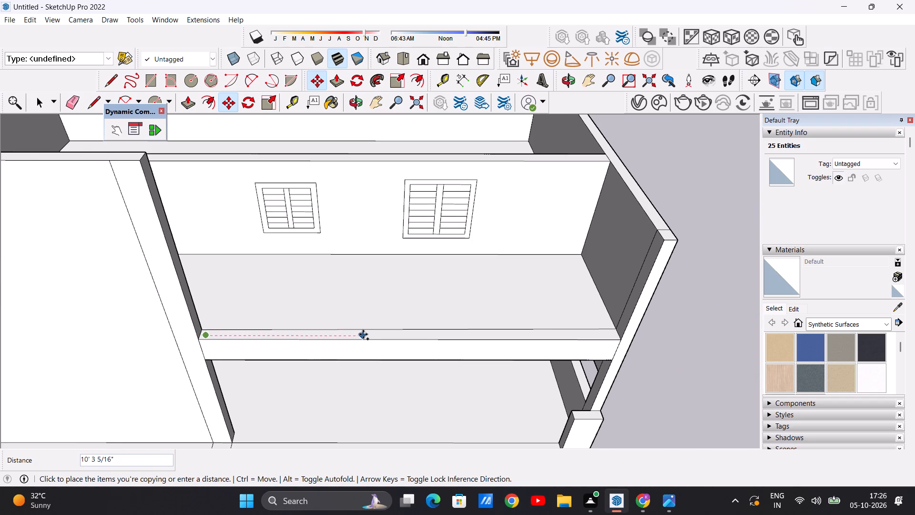
scroll(363, 334, "up", 10)
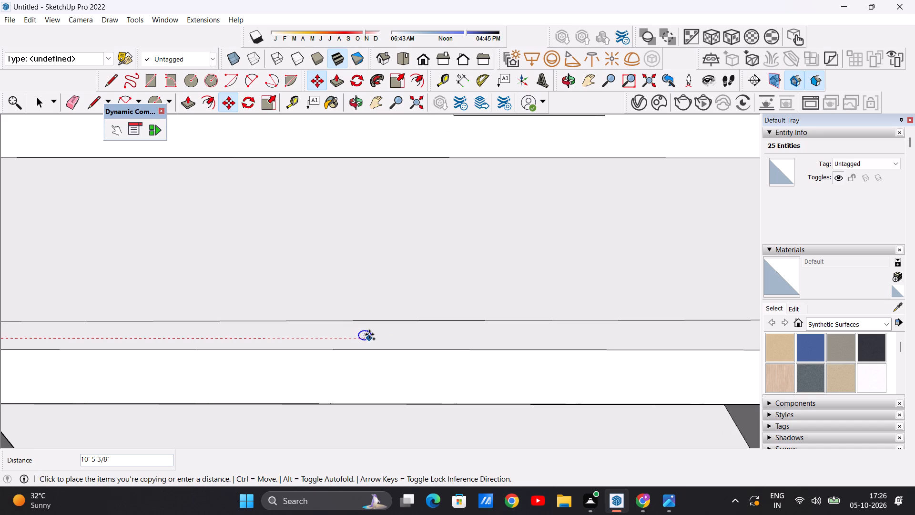
left_click(369, 334)
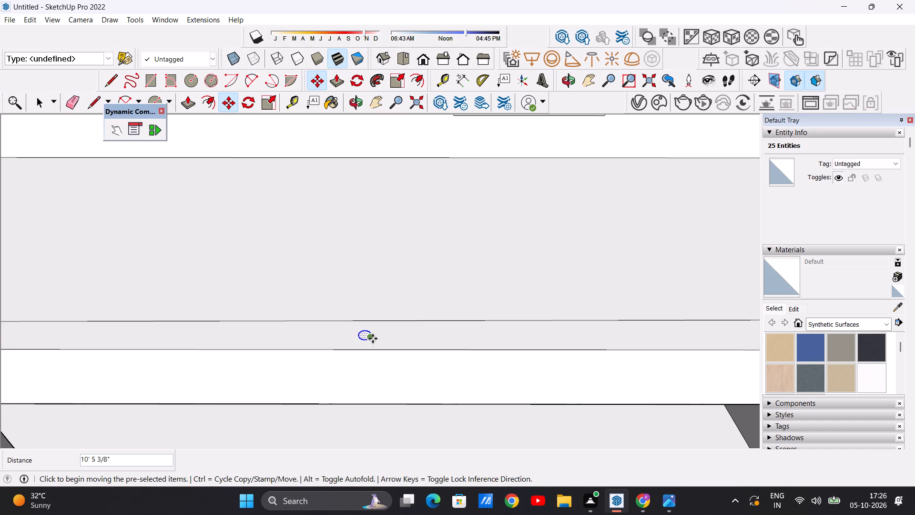
Copy the middle circle about 15' 9 15/16" further along the strip, close to the side wall.
left_click(373, 339)
scroll(390, 340, "down", 11)
scroll(559, 332, "up", 1)
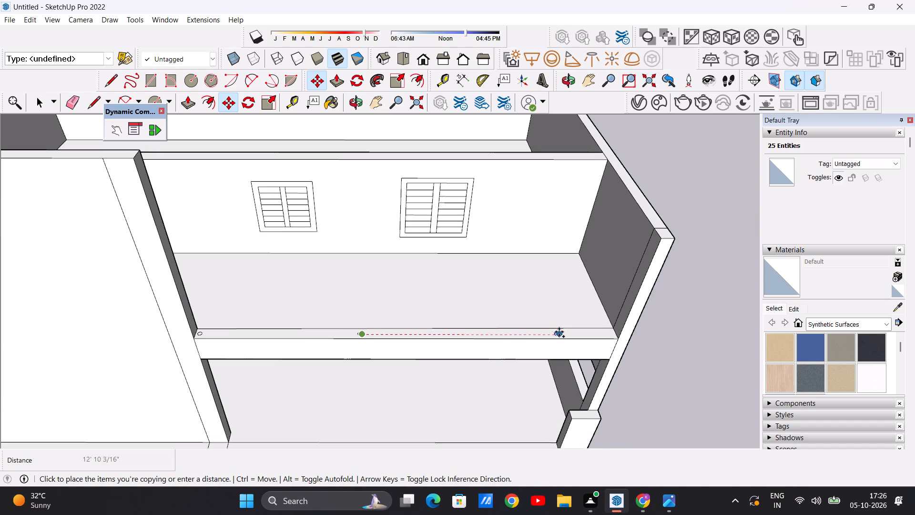
scroll(559, 332, "up", 3)
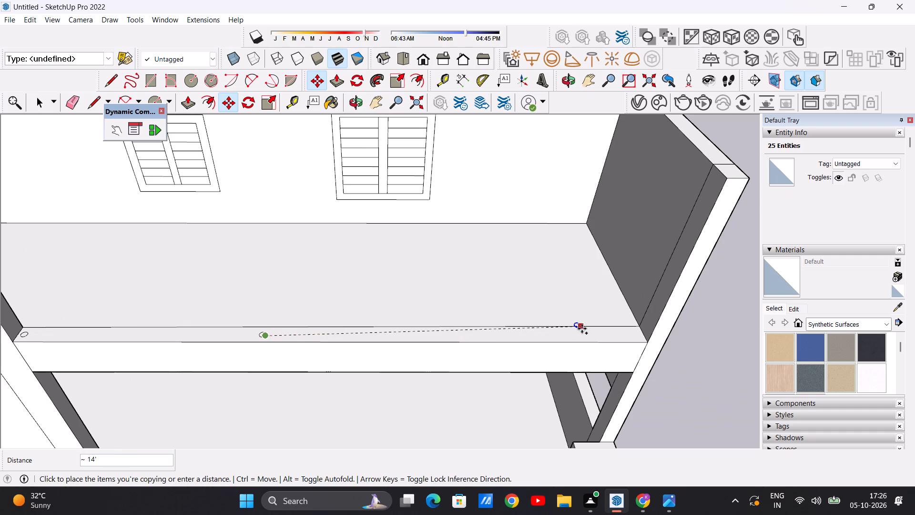
left_click(627, 330)
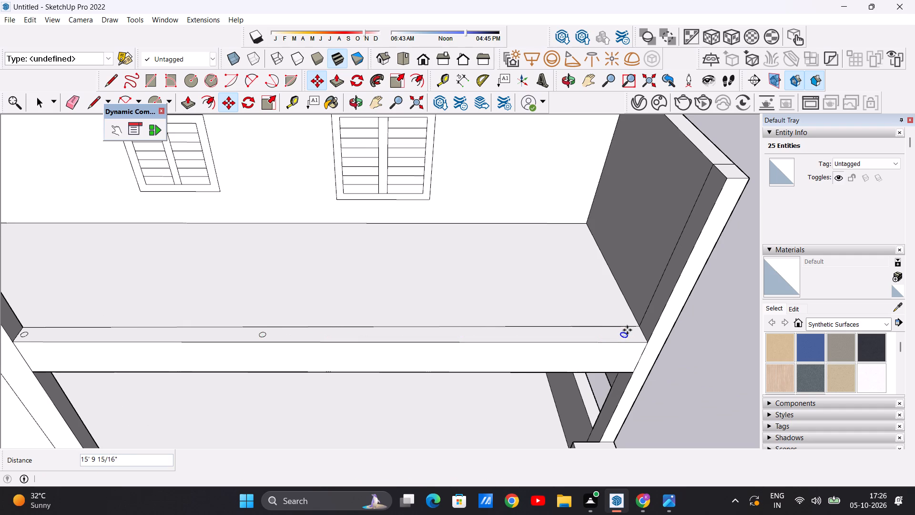
key("space")
scroll(398, 323, "down", 6)
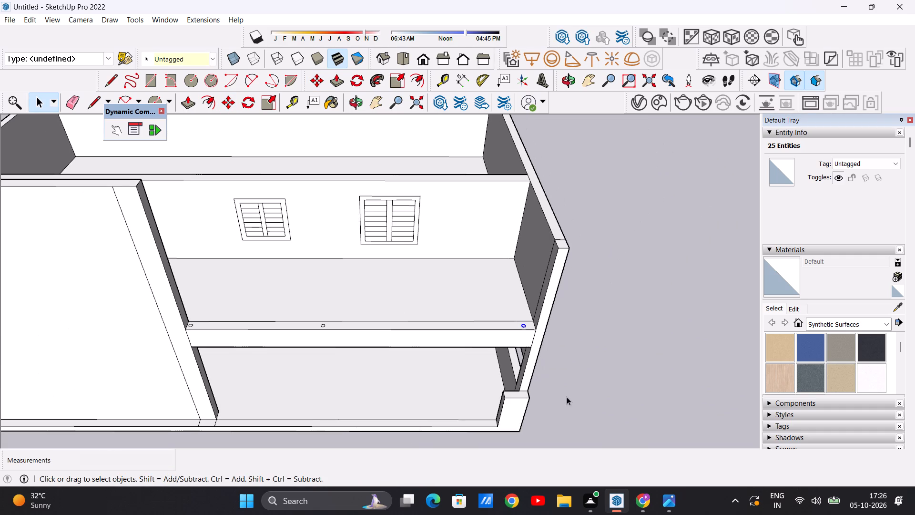
left_click(567, 397)
Examine the spacing of the three circles along the terrace edge strip from above and from the front.
scroll(517, 352, "up", 8)
scroll(487, 264, "down", 9)
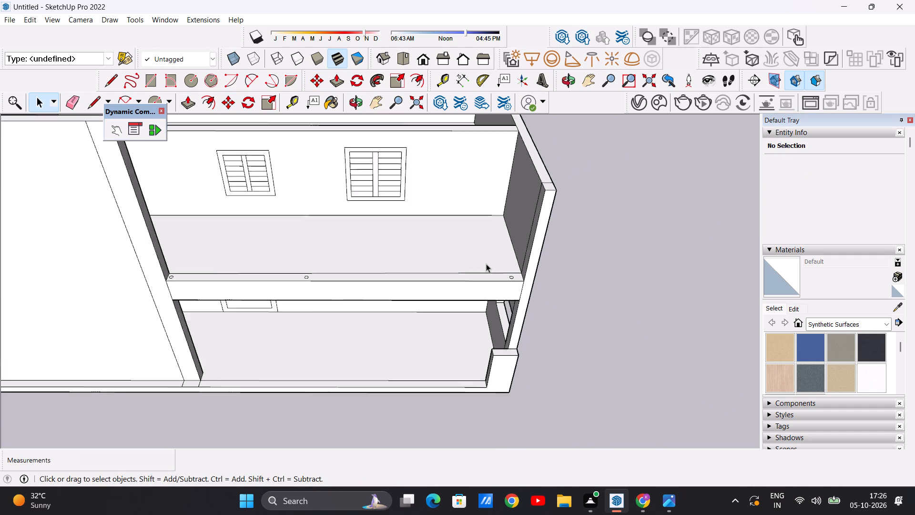
middle_click_drag(457, 288, 376, 373)
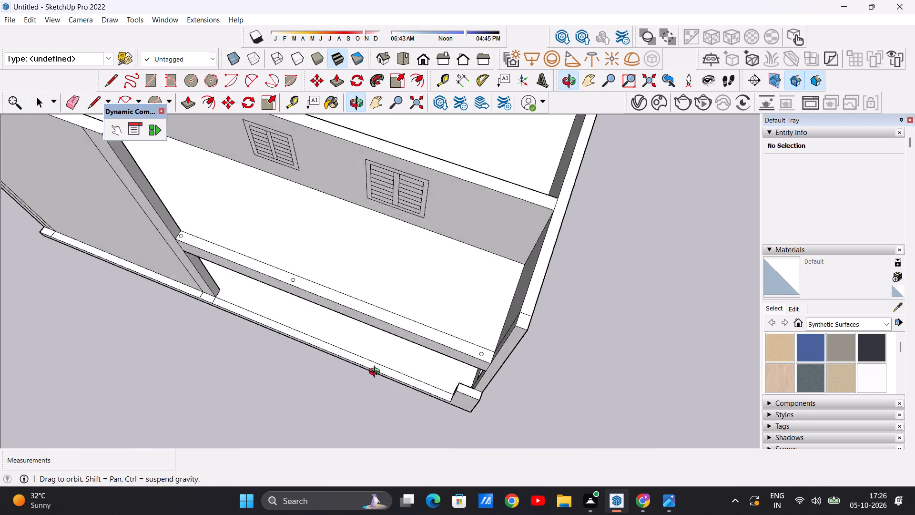
middle_click_drag(376, 373, 436, 244)
scroll(167, 285, "up", 1)
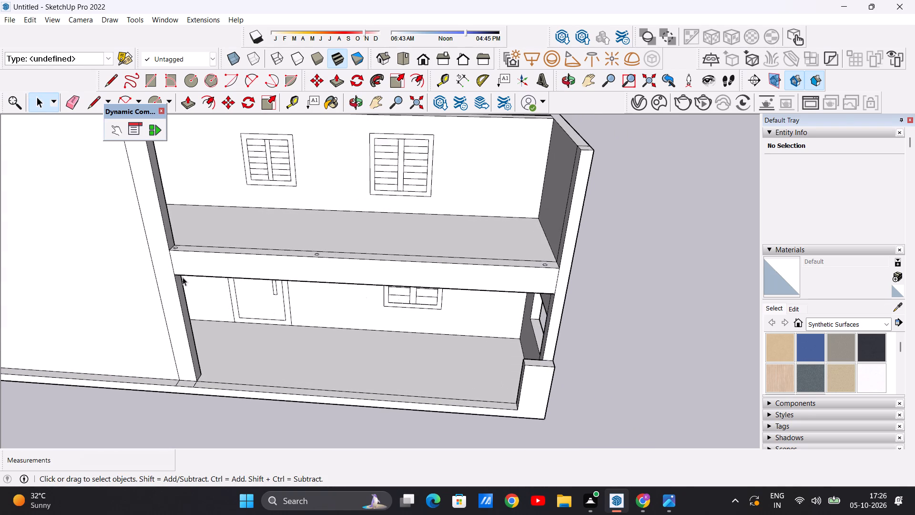
scroll(192, 271, "up", 1)
middle_click_drag(192, 276, 215, 403)
scroll(201, 330, "up", 1)
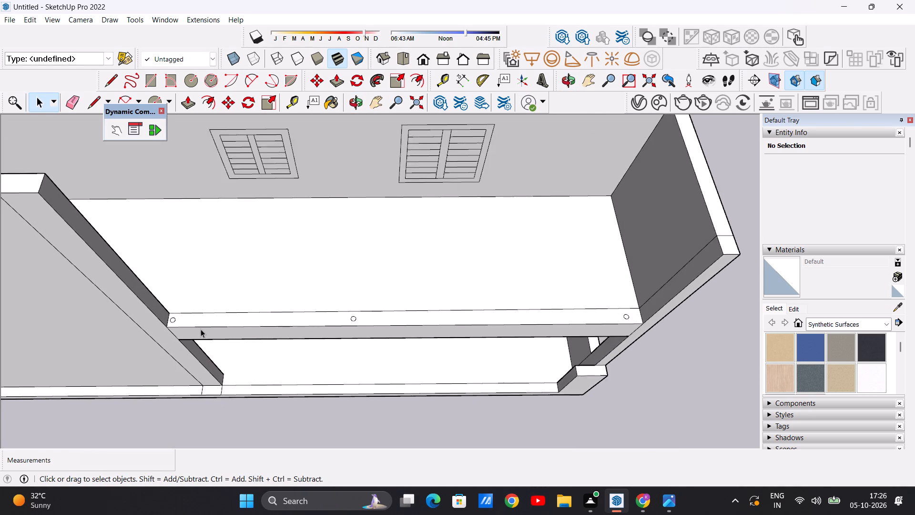
scroll(201, 329, "up", 1)
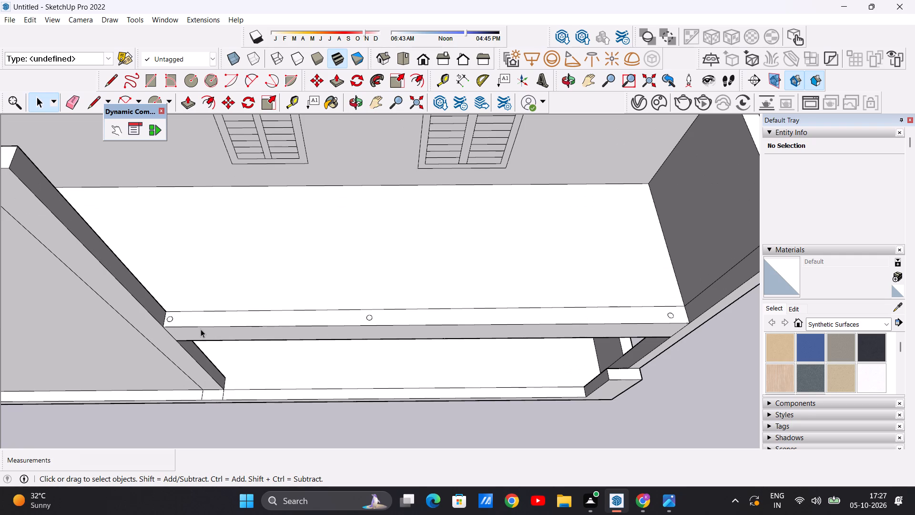
scroll(201, 329, "down", 4)
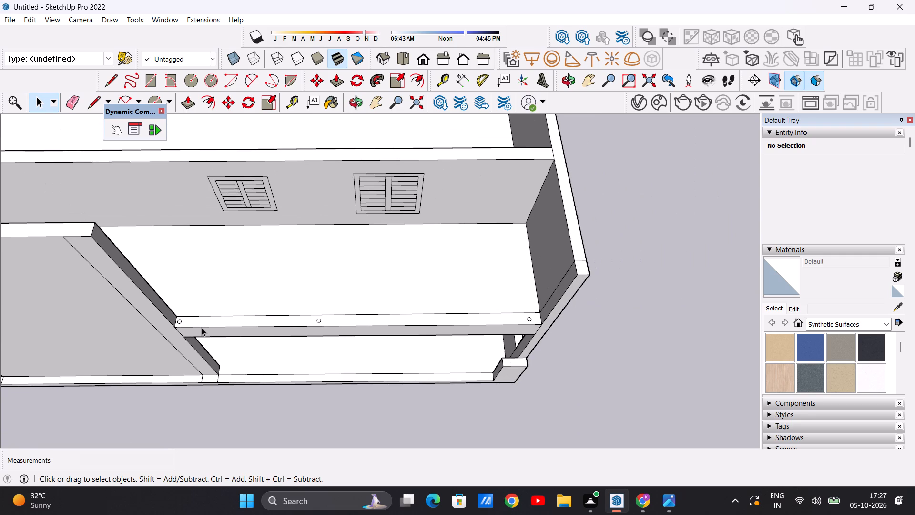
scroll(339, 341, "up", 5)
scroll(340, 340, "down", 7)
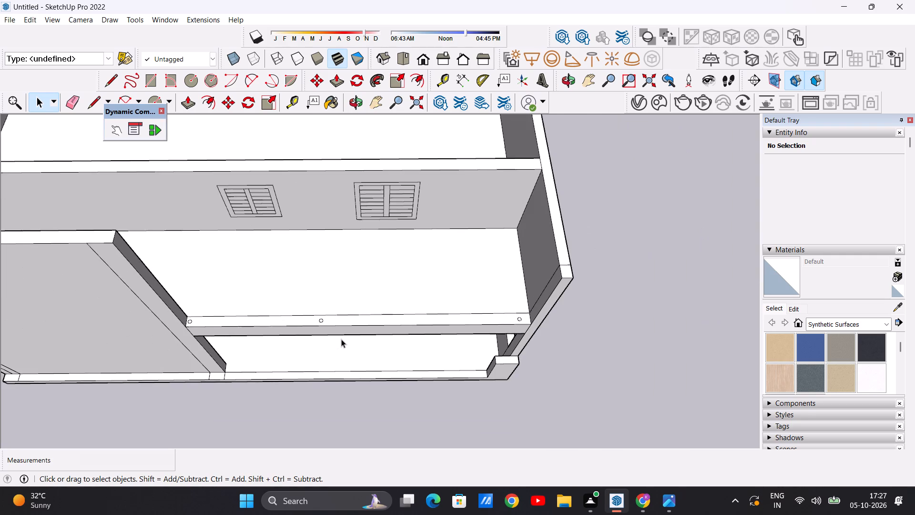
scroll(266, 326, "up", 7)
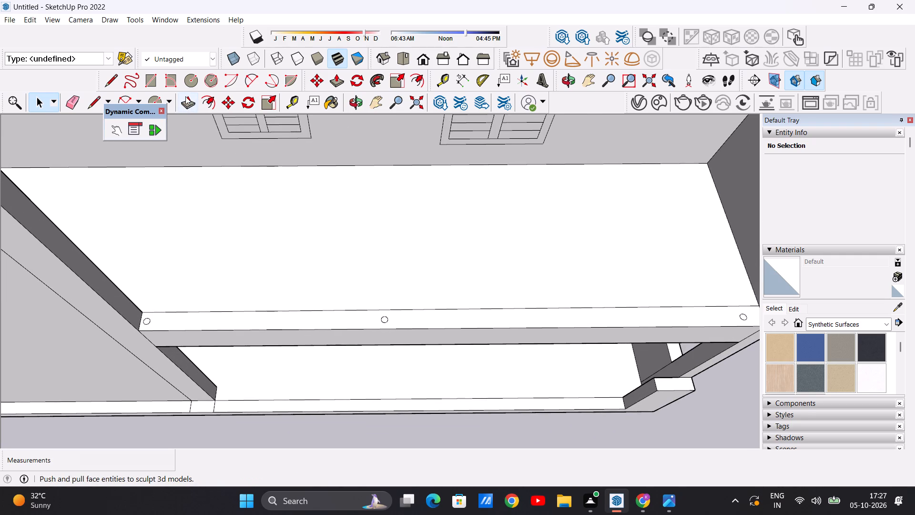
Push/Pull the circle beside the tall front wall up about 3' 5 5/8" into a round post.
left_click(185, 96)
scroll(137, 319, "up", 20)
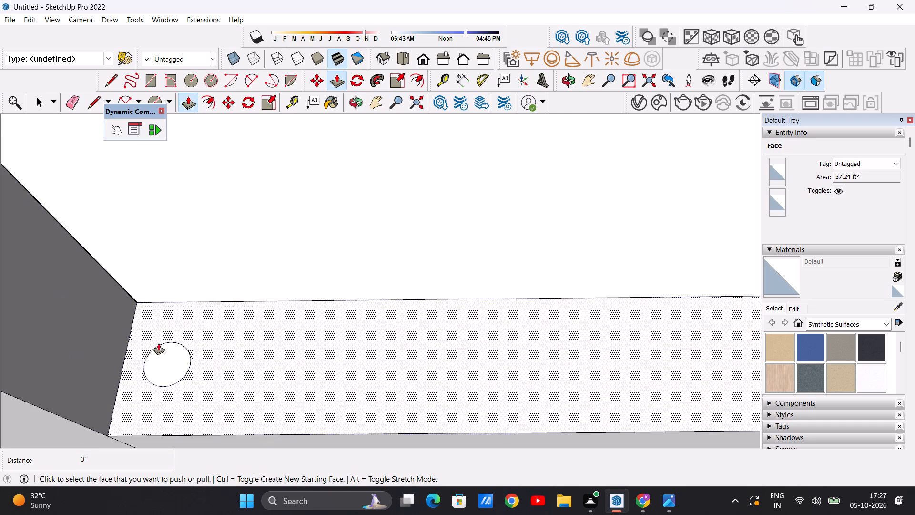
left_click(166, 353)
scroll(181, 230, "down", 2)
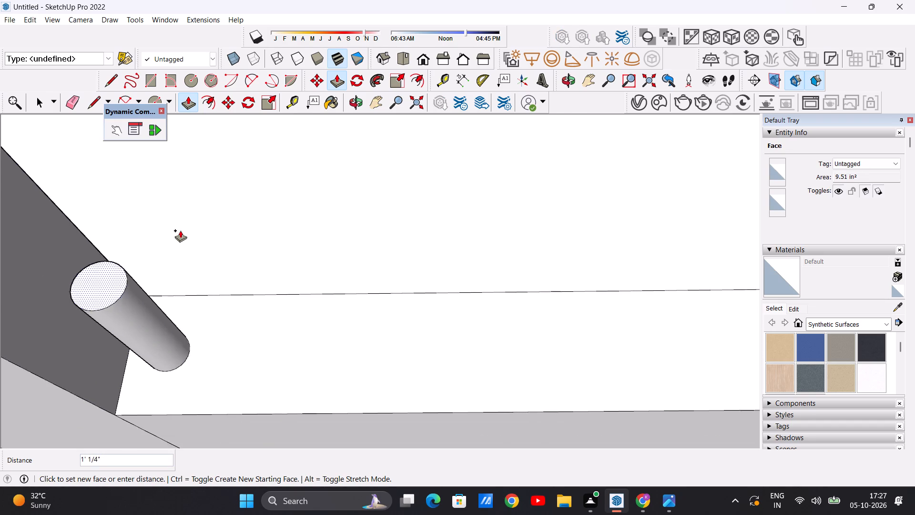
scroll(180, 230, "down", 20)
scroll(180, 230, "down", 12)
middle_click_drag(172, 238, 179, 186)
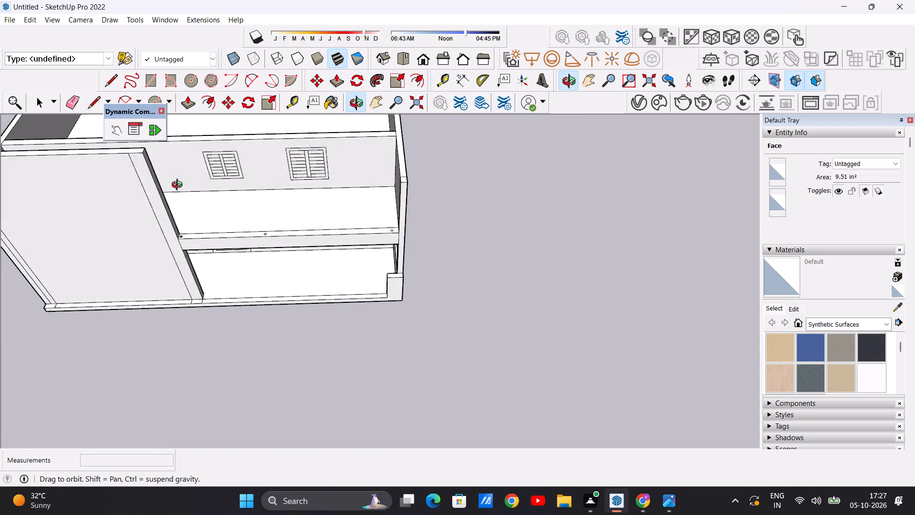
middle_click_drag(179, 186, 179, 177)
scroll(178, 203, "up", 11)
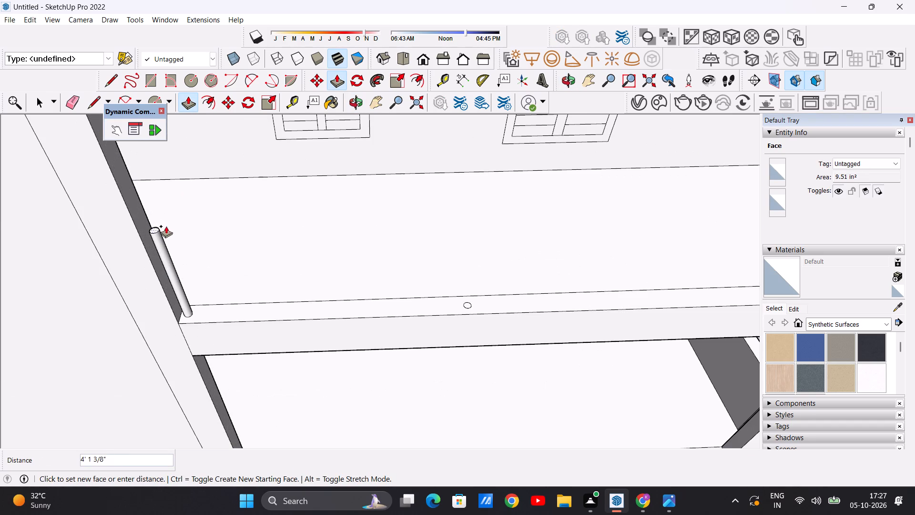
left_click(163, 243)
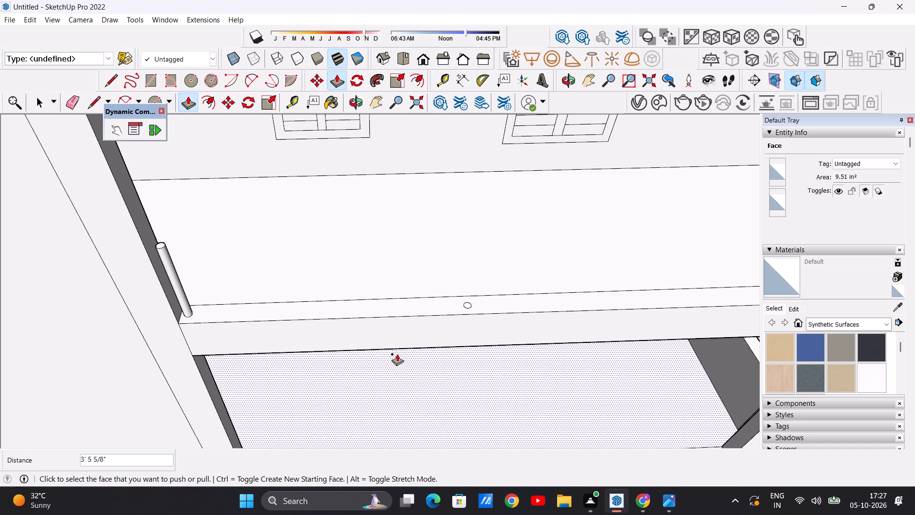
Push/Pull the middle circle up 3' 5 5/8", matching the top of the post beside the tall front wall.
middle_click_drag(397, 355, 368, 423)
scroll(438, 379, "up", 7)
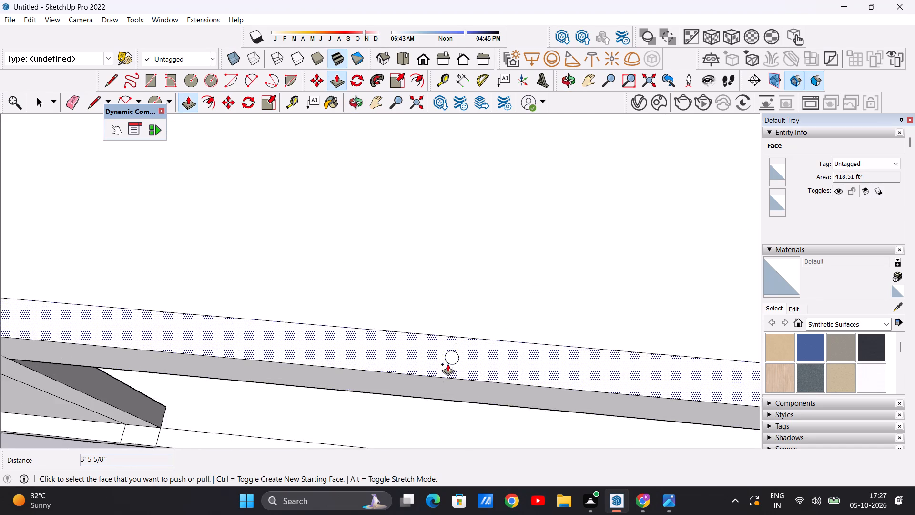
scroll(447, 364, "up", 6)
left_click(443, 368)
scroll(444, 216, "down", 14)
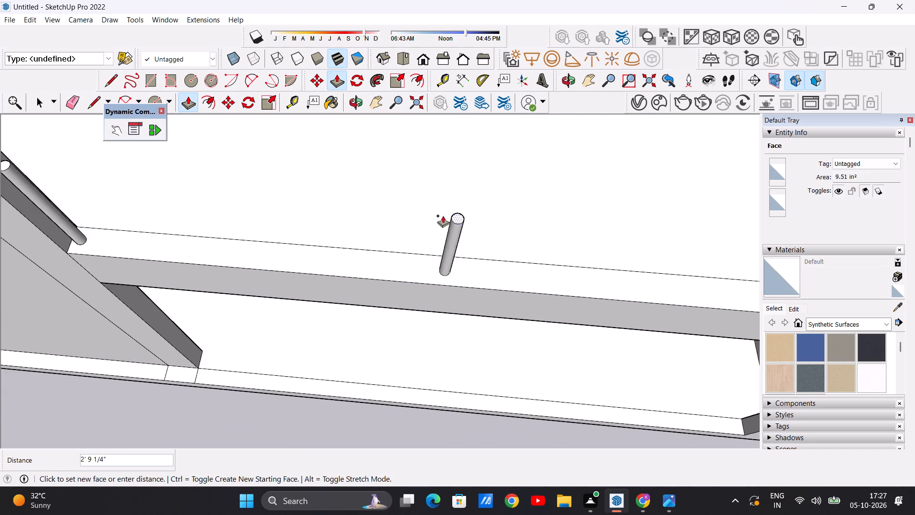
scroll(443, 216, "down", 3)
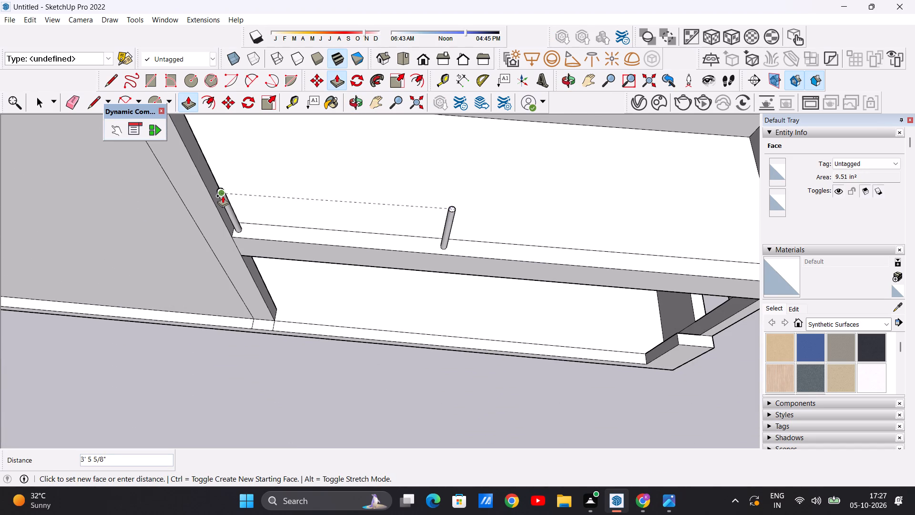
left_click(223, 196)
Push/Pull the circle near the side wall up 3' 5 5/8", matching the top of the middle post.
scroll(287, 301, "down", 12)
middle_click_drag(368, 318, 382, 266)
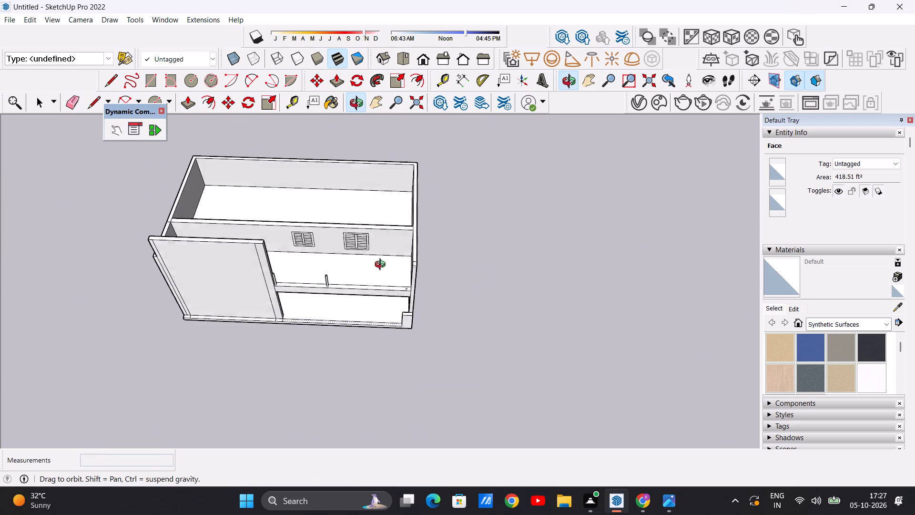
middle_click_drag(382, 266, 386, 259)
scroll(403, 267, "up", 8)
scroll(406, 310, "up", 18)
middle_click_drag(413, 308, 413, 370)
scroll(415, 333, "up", 4)
left_click(407, 307)
scroll(421, 216, "down", 4)
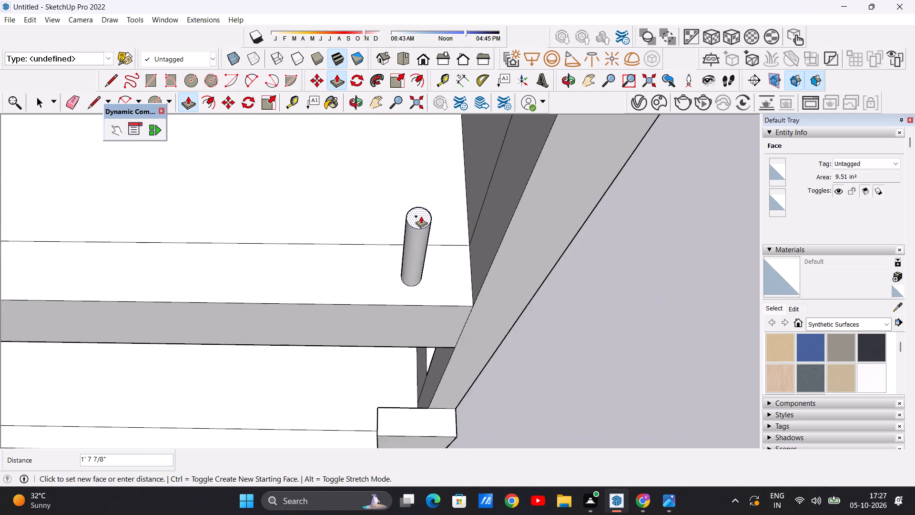
scroll(421, 216, "down", 20)
scroll(421, 216, "down", 1)
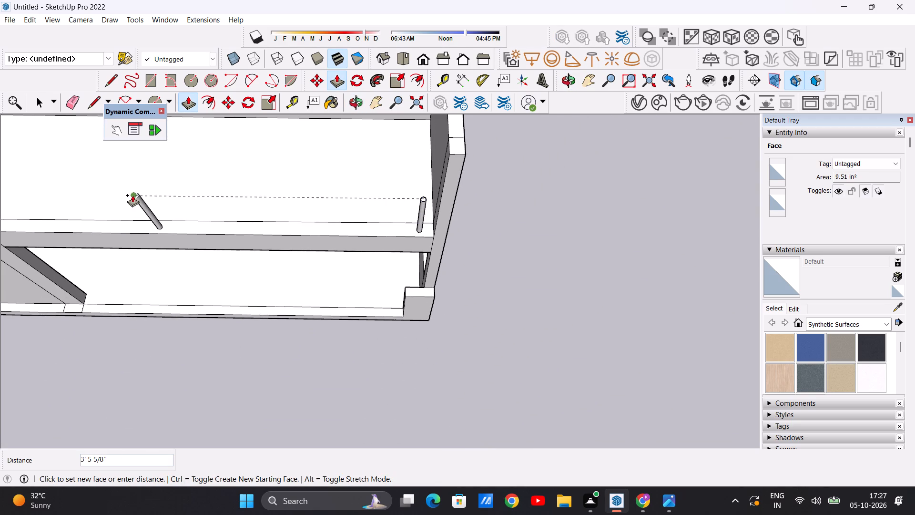
left_click(137, 196)
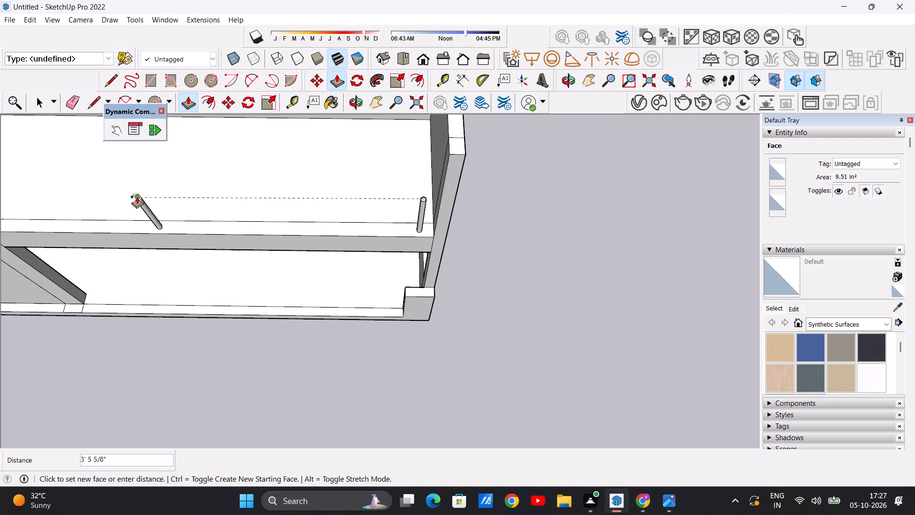
key("space")
Examine the three round posts along the terrace's open edge from the front and from above.
scroll(329, 298, "down", 12)
middle_click_drag(289, 320, 301, 237)
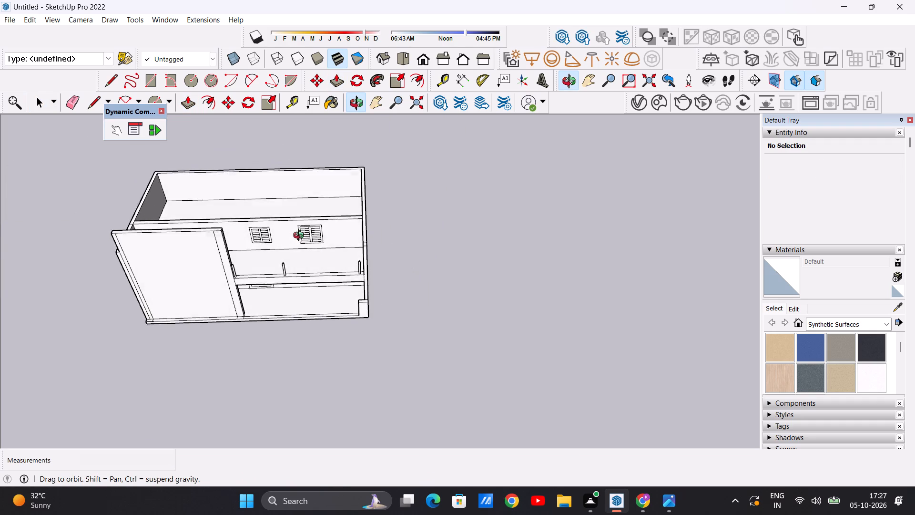
middle_click_drag(301, 237, 303, 223)
scroll(288, 270, "up", 2)
middle_click_drag(246, 289, 270, 220)
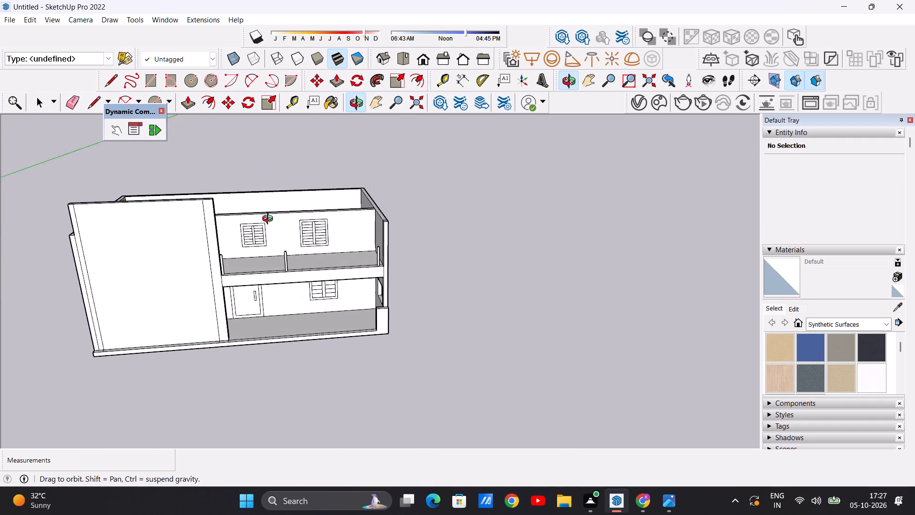
middle_click_drag(270, 220, 269, 219)
scroll(334, 292, "up", 5)
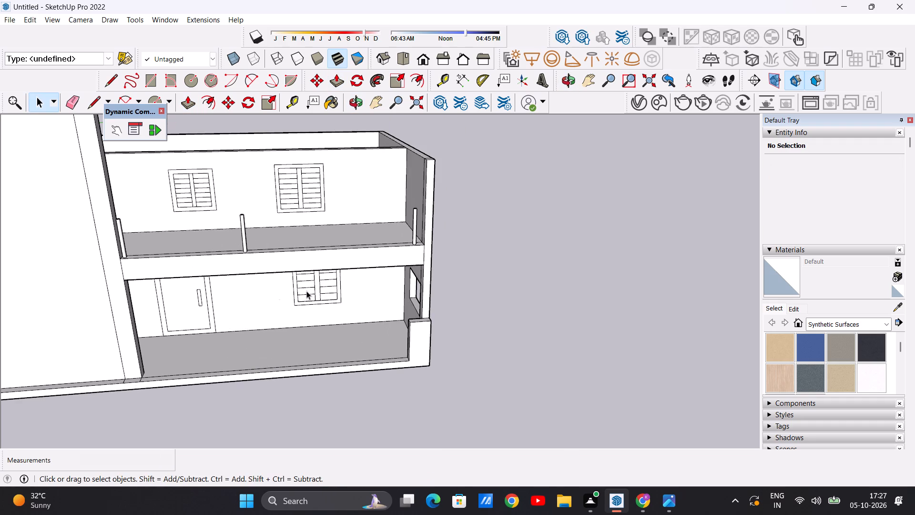
middle_click_drag(246, 260, 228, 423)
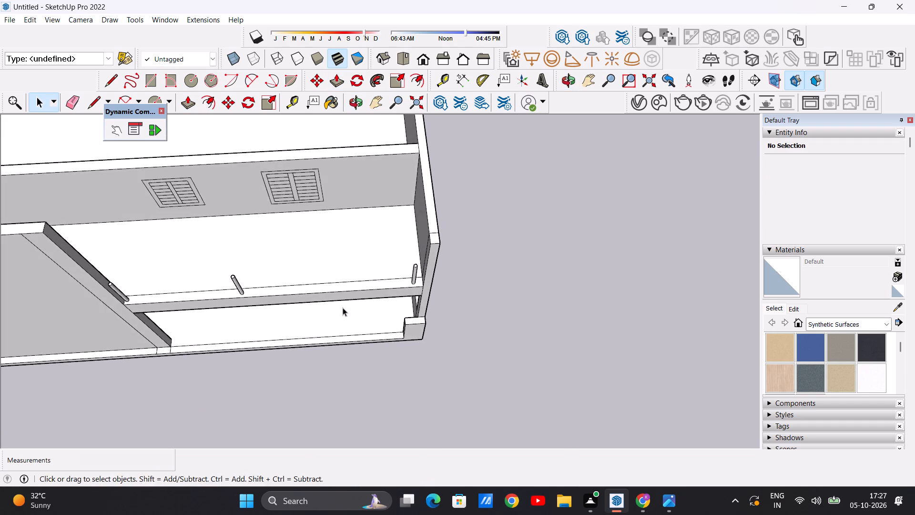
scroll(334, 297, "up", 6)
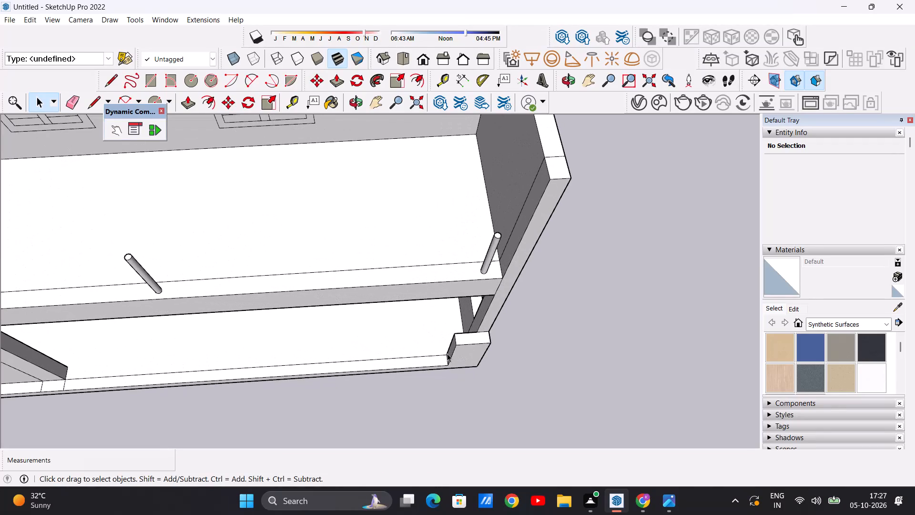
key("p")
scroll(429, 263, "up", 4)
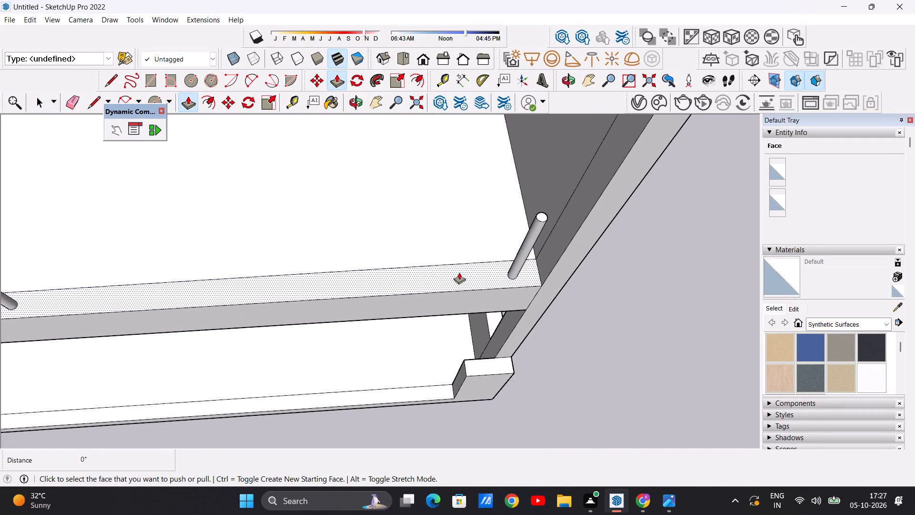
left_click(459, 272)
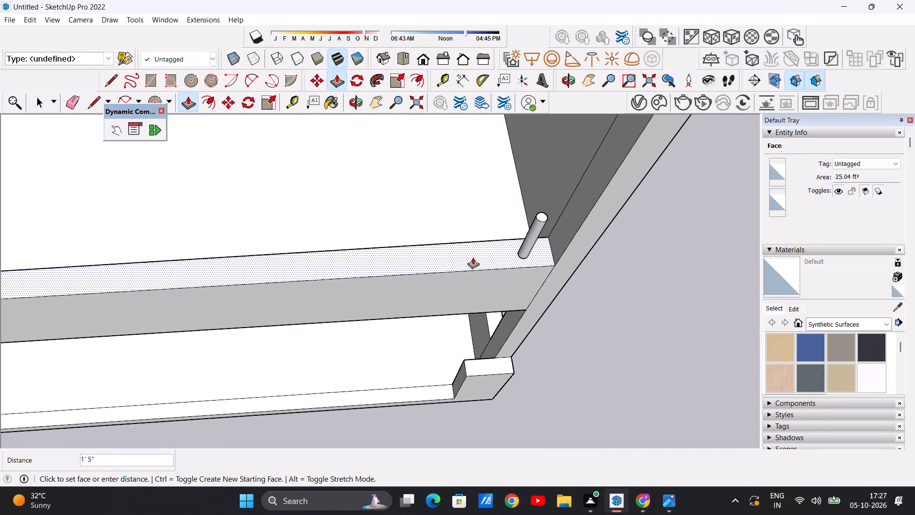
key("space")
Draw a line across the terrace edge strip just beside the post next to the tall front wall.
scroll(458, 282, "down", 7)
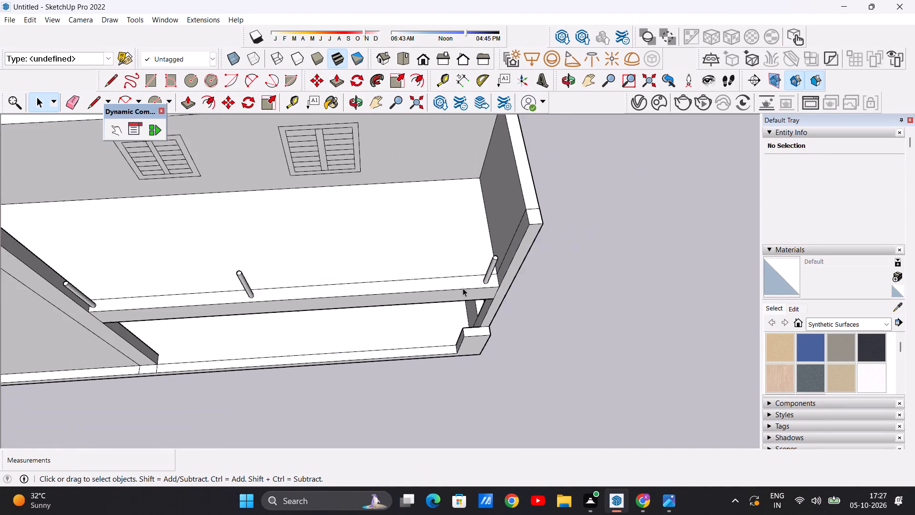
scroll(463, 288, "down", 4)
middle_click_drag(220, 292, 220, 338)
scroll(194, 302, "up", 8)
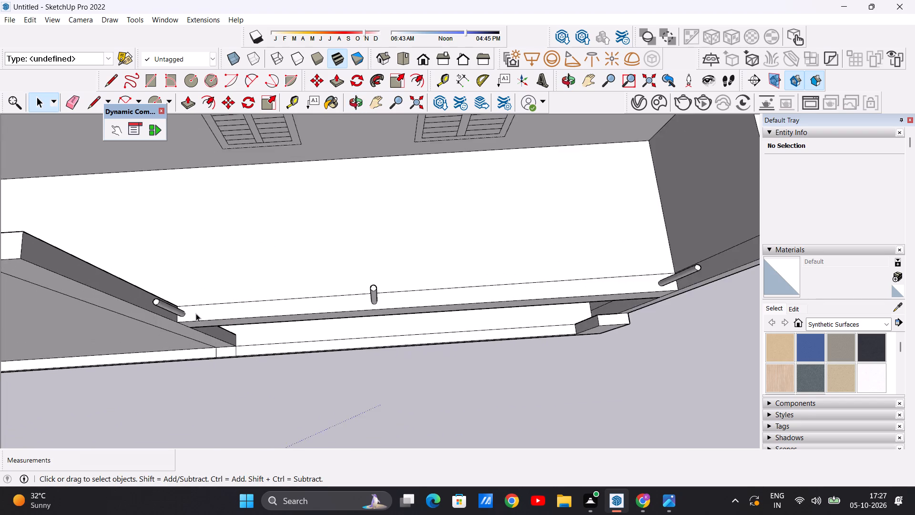
scroll(196, 313, "up", 11)
key("l")
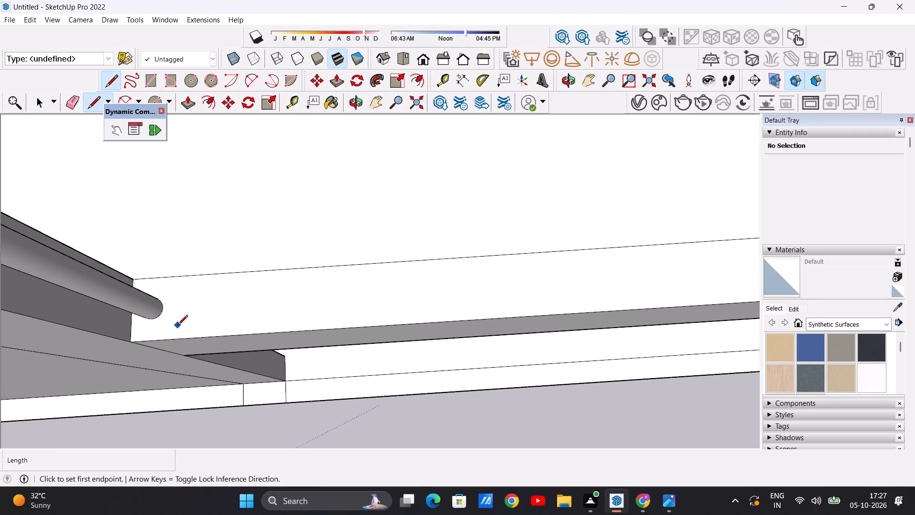
left_click(173, 340)
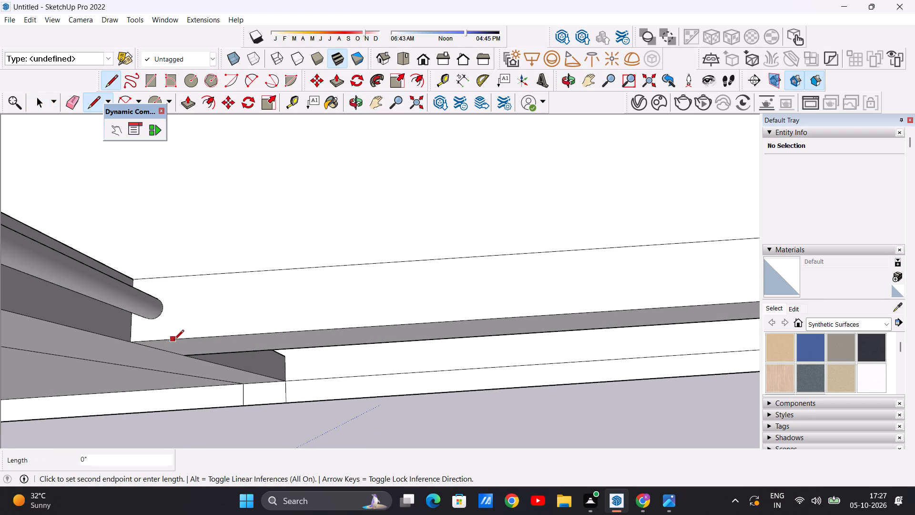
left_click(172, 277)
Draw two lines about 11" long across the terrace edge strip, one on each side of the middle post.
scroll(177, 317, "down", 8)
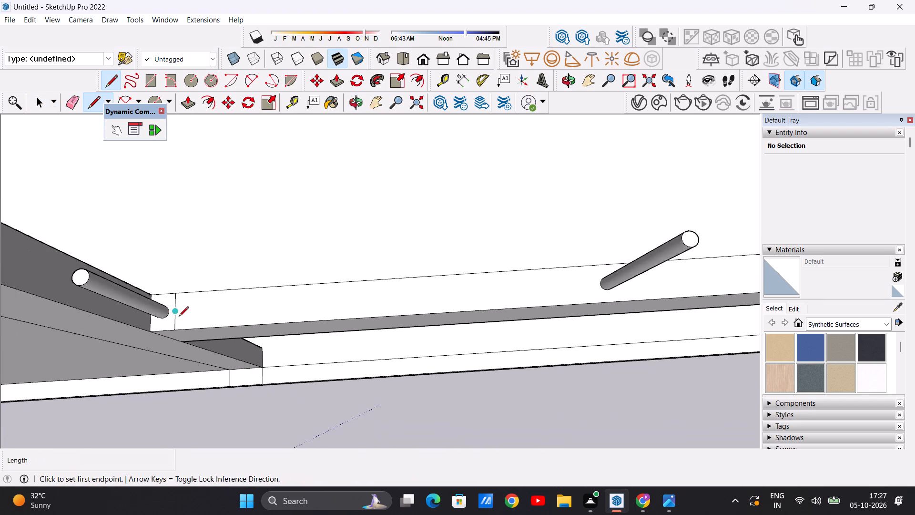
scroll(179, 317, "down", 4)
scroll(430, 287, "up", 15)
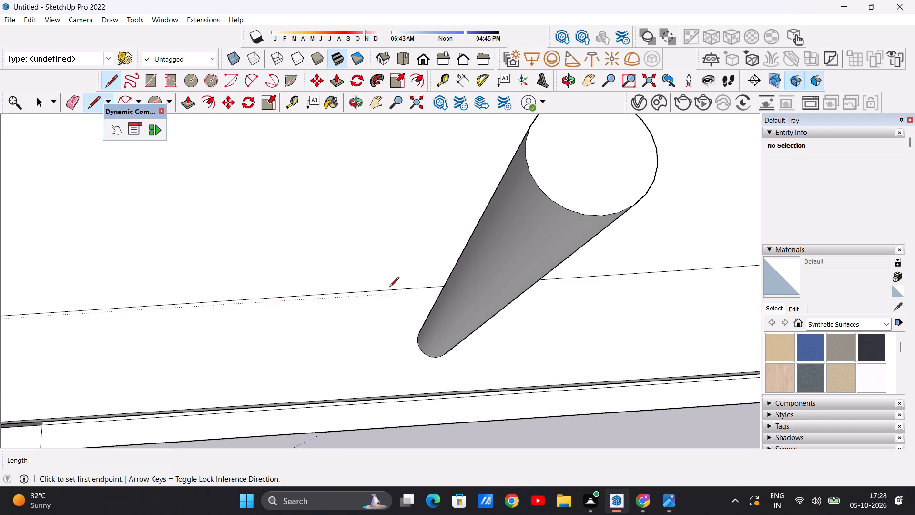
left_click(402, 290)
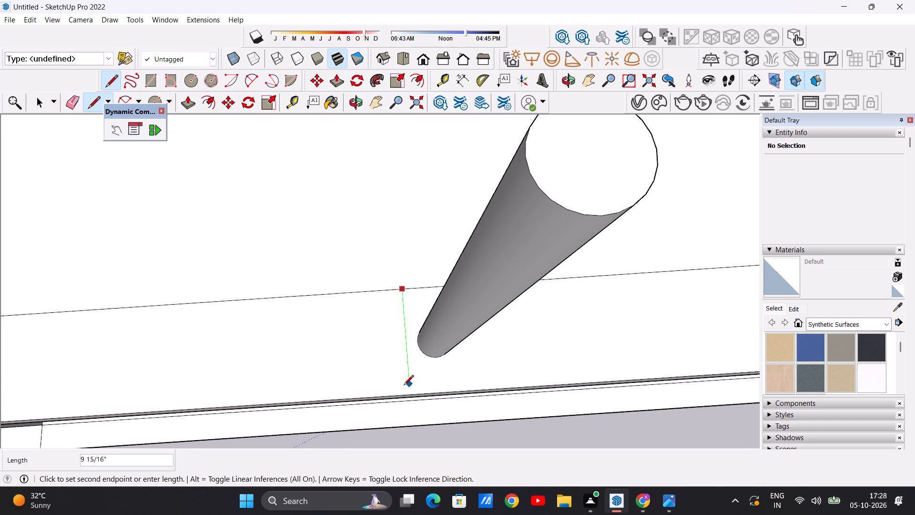
left_click(408, 397)
scroll(408, 354, "down", 12)
scroll(437, 340, "up", 3)
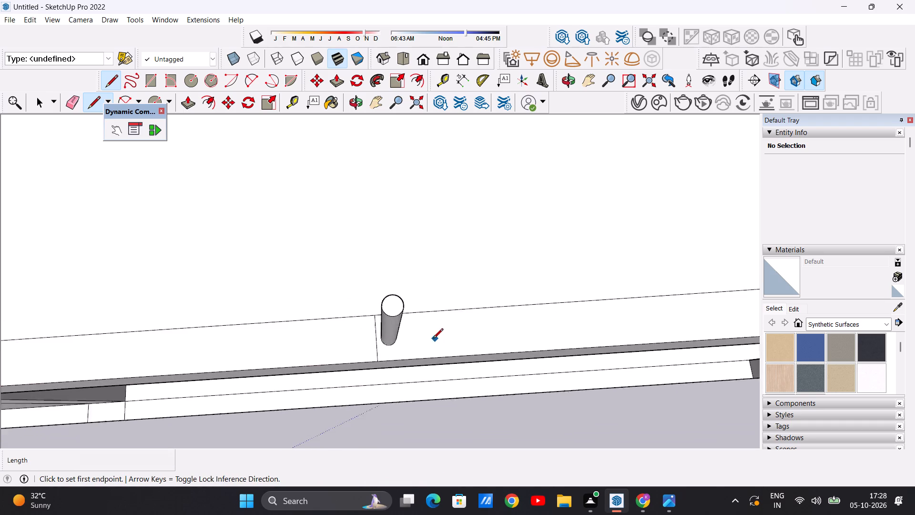
scroll(433, 339, "up", 3)
left_click(389, 304)
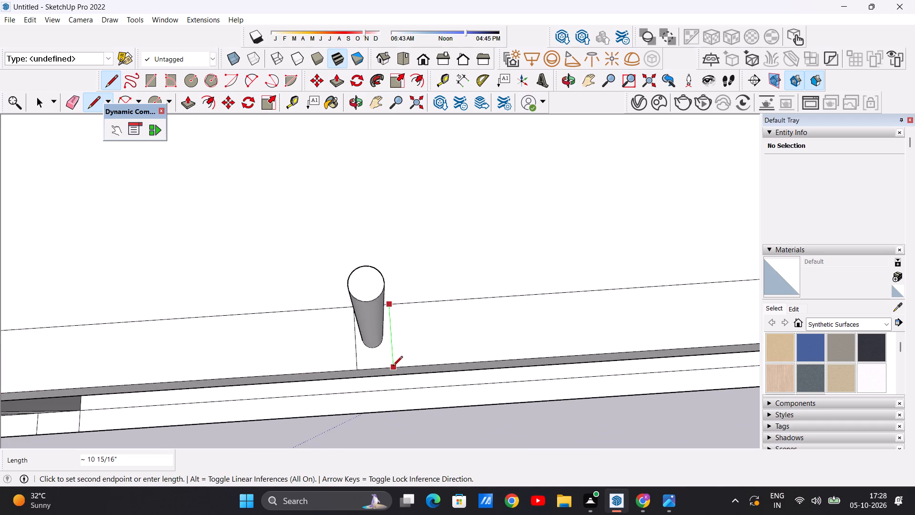
left_click(392, 368)
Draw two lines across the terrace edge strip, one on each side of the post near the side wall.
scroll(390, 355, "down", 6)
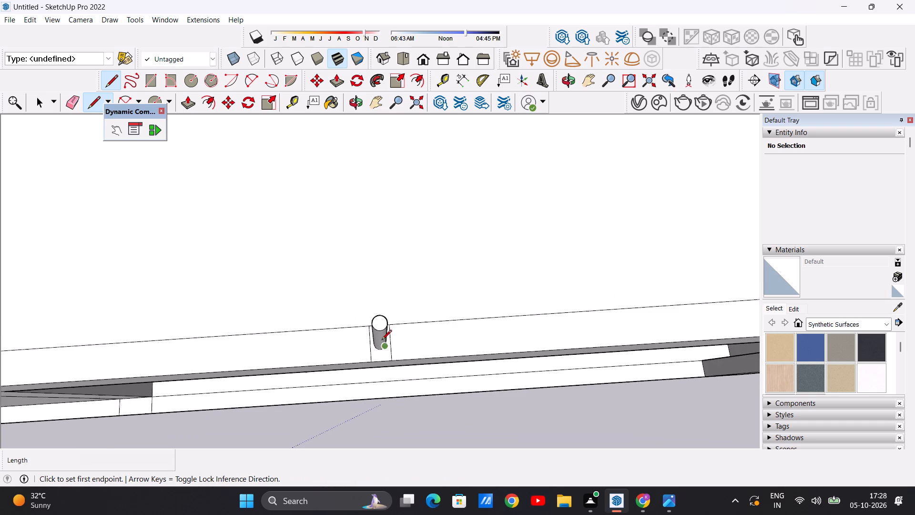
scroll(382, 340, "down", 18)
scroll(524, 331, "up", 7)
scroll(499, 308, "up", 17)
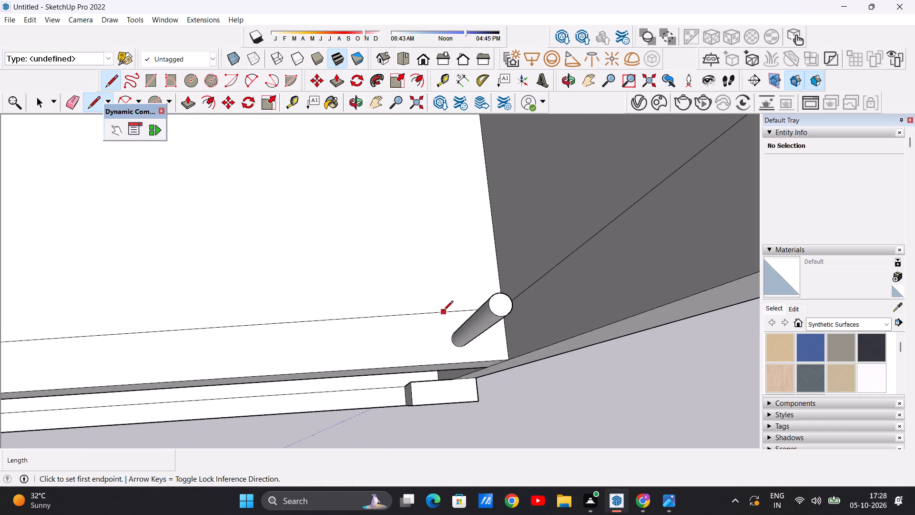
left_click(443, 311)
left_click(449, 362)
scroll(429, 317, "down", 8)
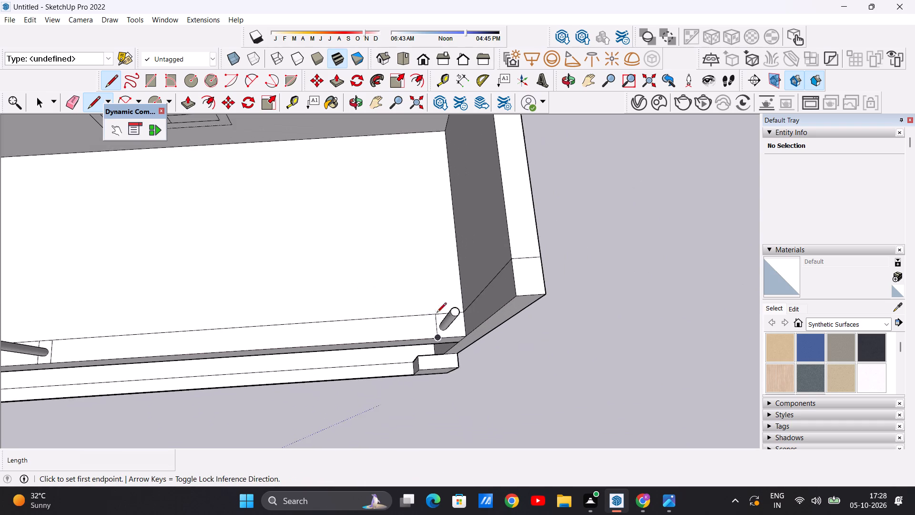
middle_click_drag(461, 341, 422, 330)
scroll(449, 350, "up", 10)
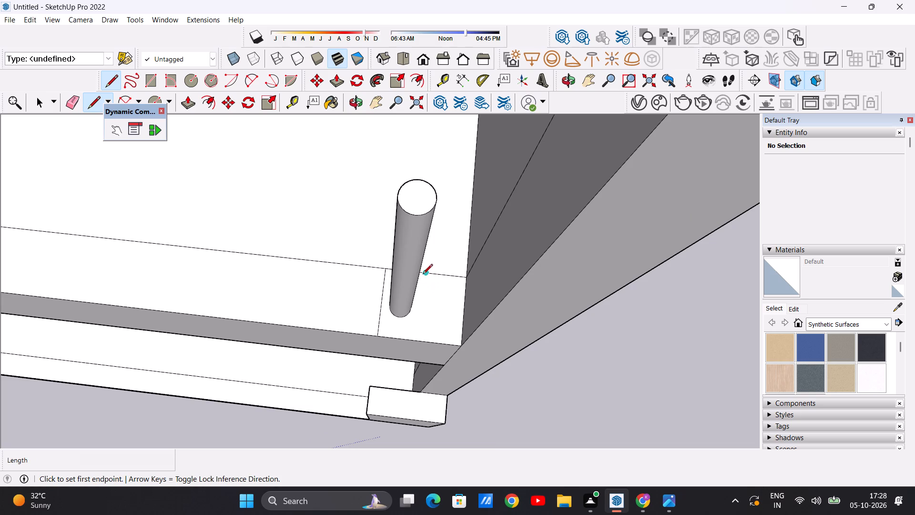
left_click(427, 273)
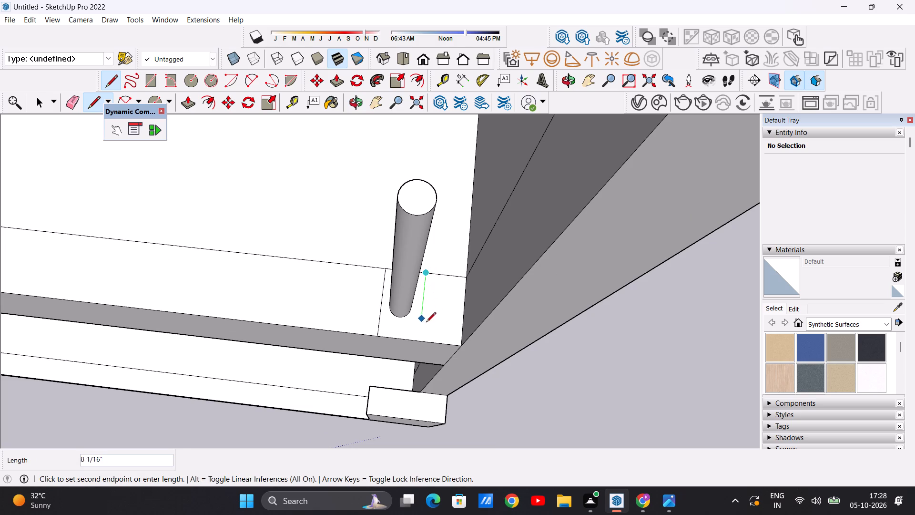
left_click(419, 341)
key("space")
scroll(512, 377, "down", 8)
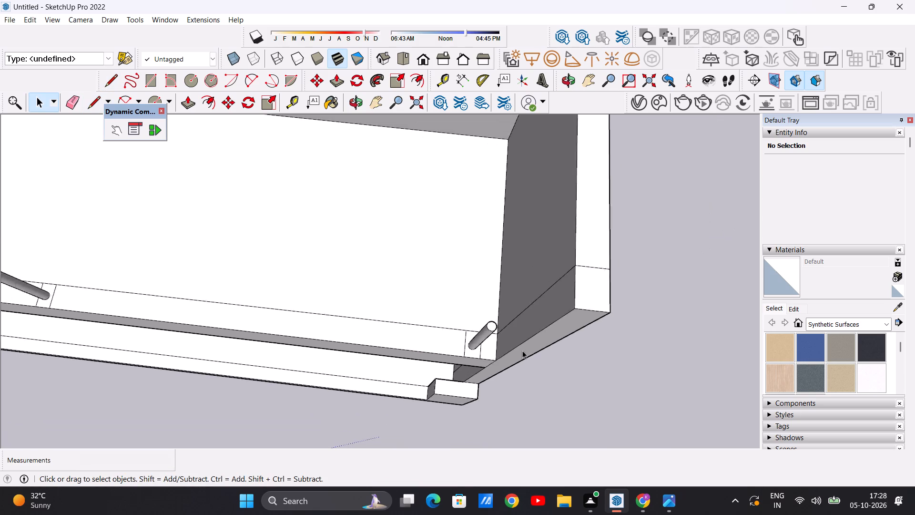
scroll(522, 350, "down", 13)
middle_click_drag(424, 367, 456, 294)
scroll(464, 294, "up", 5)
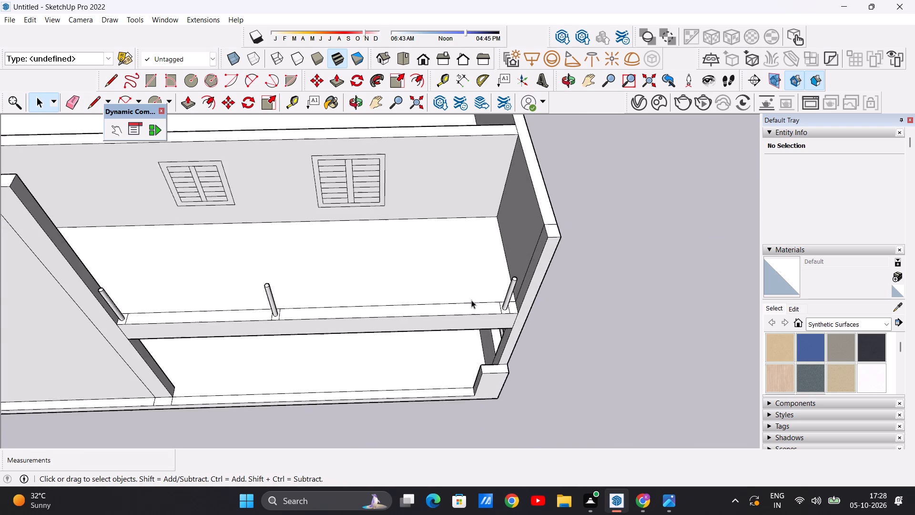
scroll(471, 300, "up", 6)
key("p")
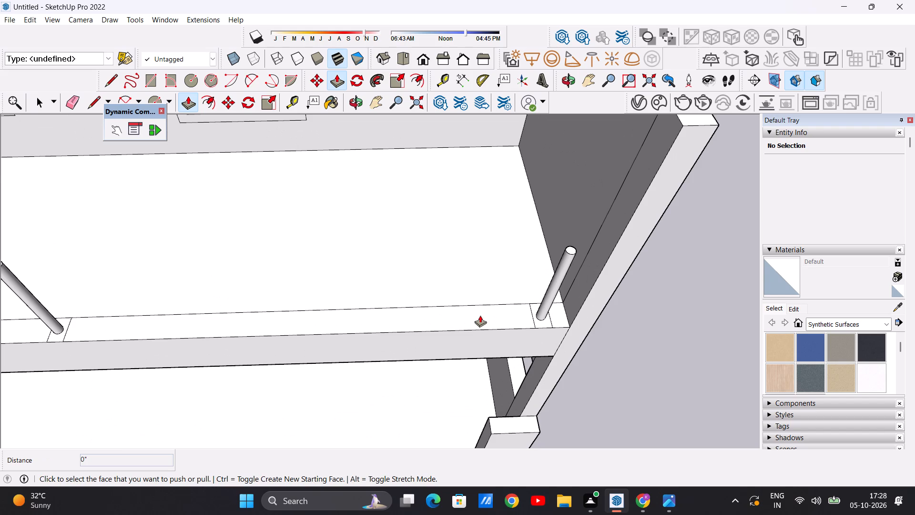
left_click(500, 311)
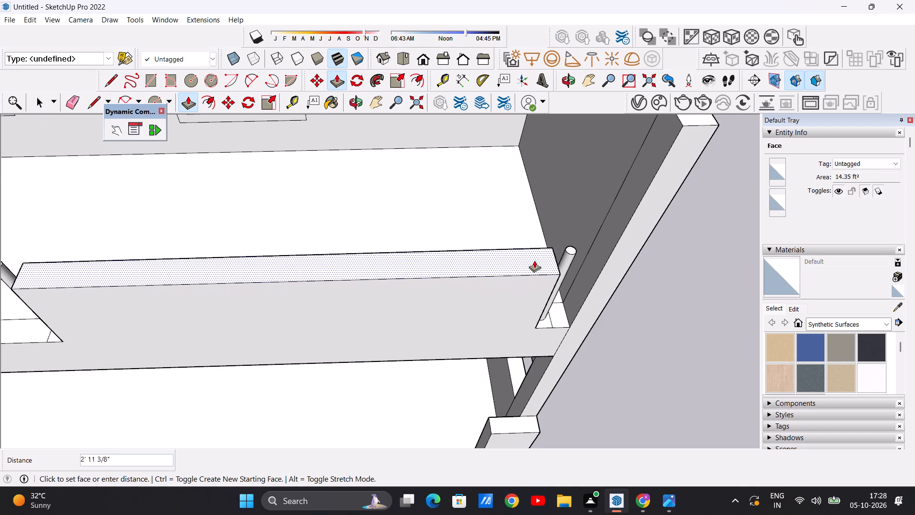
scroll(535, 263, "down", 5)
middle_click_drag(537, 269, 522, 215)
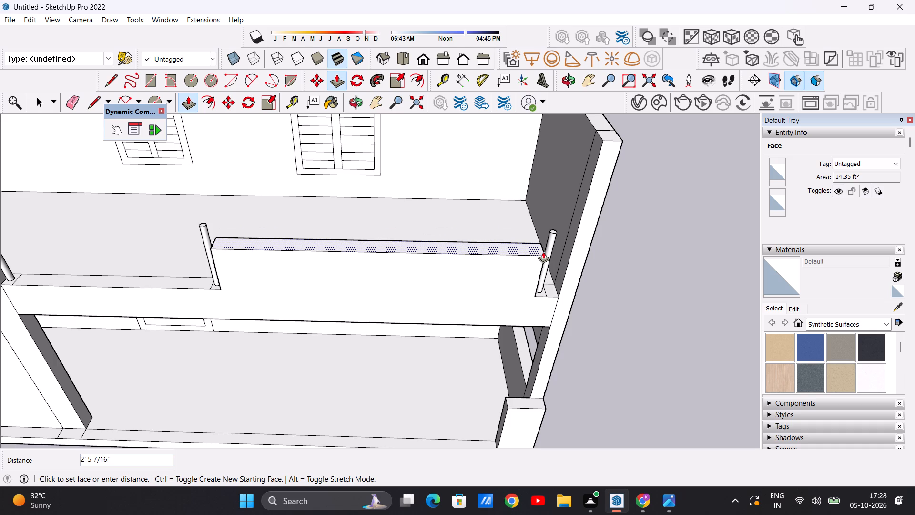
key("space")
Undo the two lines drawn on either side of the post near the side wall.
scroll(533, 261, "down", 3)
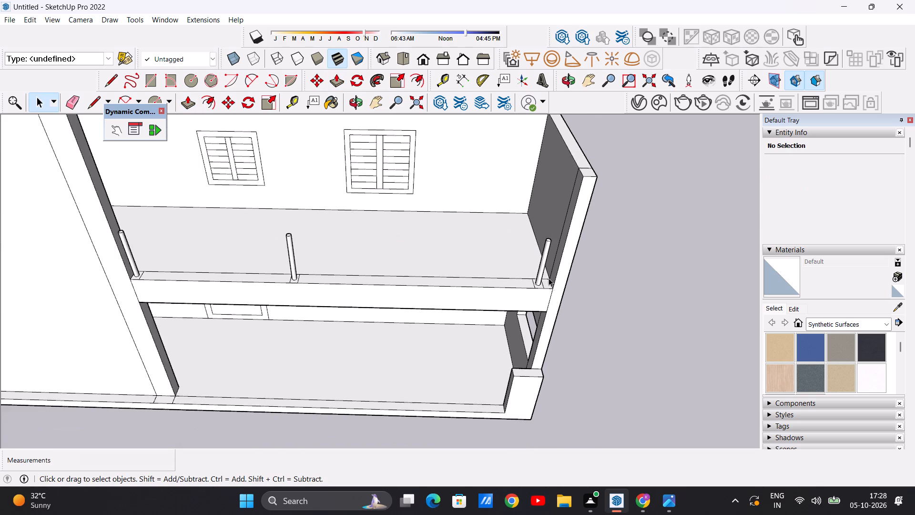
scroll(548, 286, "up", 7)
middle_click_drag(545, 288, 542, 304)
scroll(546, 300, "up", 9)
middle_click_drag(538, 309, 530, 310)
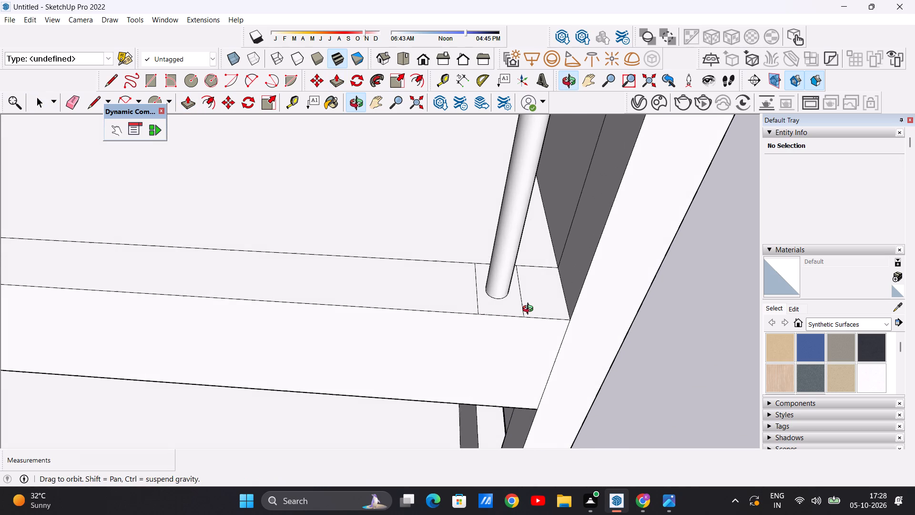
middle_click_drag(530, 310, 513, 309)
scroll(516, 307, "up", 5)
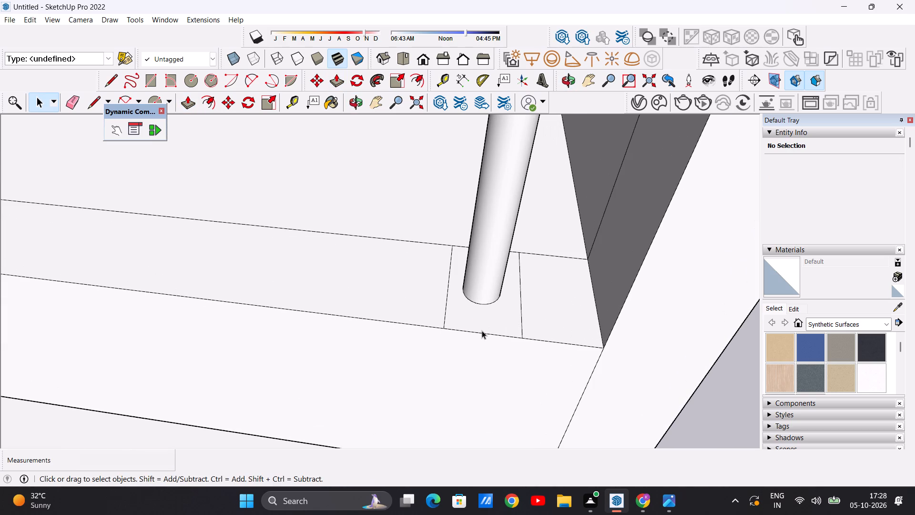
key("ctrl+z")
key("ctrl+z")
Redraw the two lines across the edge strip closer to both sides of the post near the side wall.
key("l")
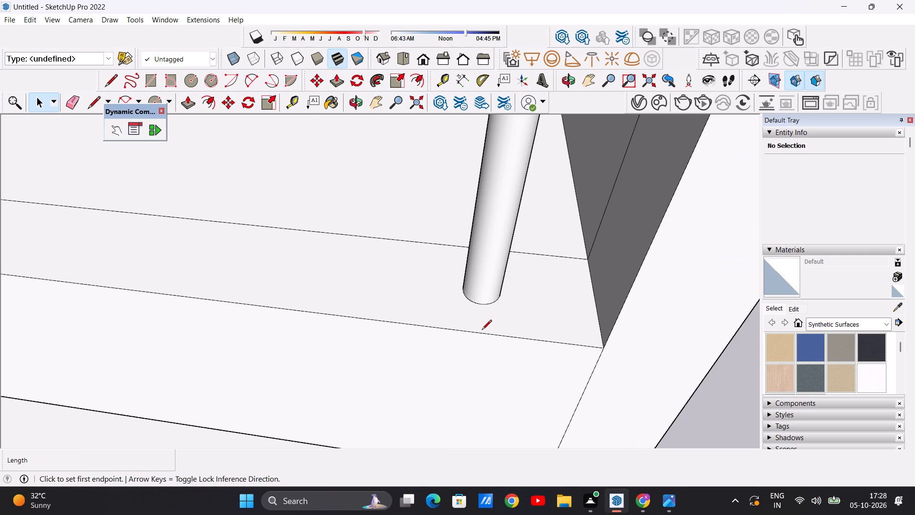
left_click(462, 247)
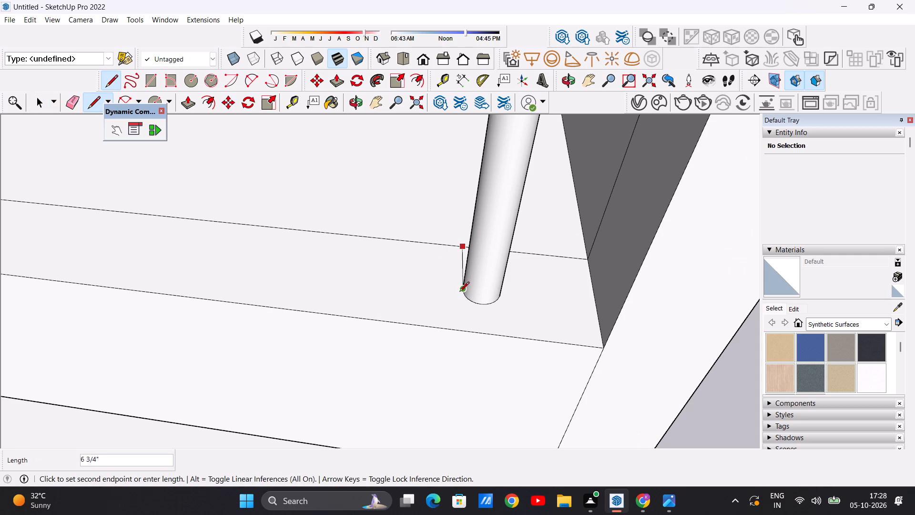
left_click(452, 331)
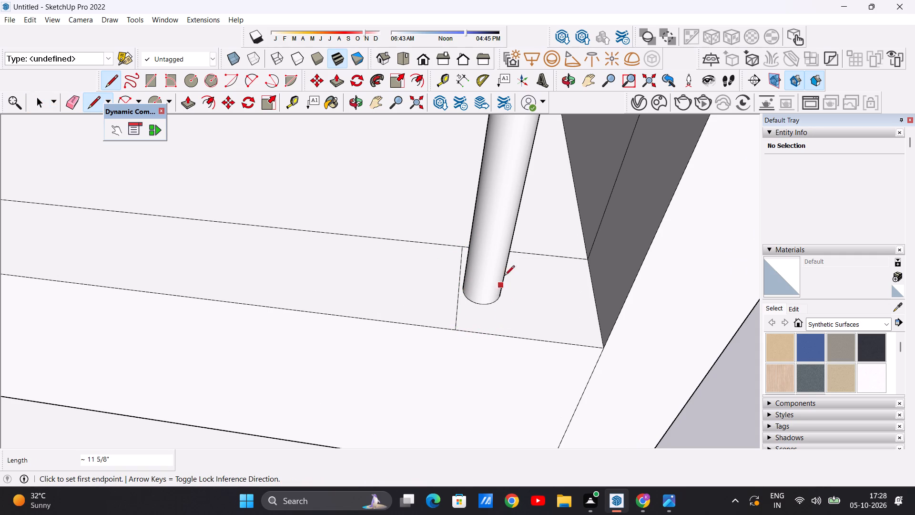
middle_click_drag(529, 277, 472, 269)
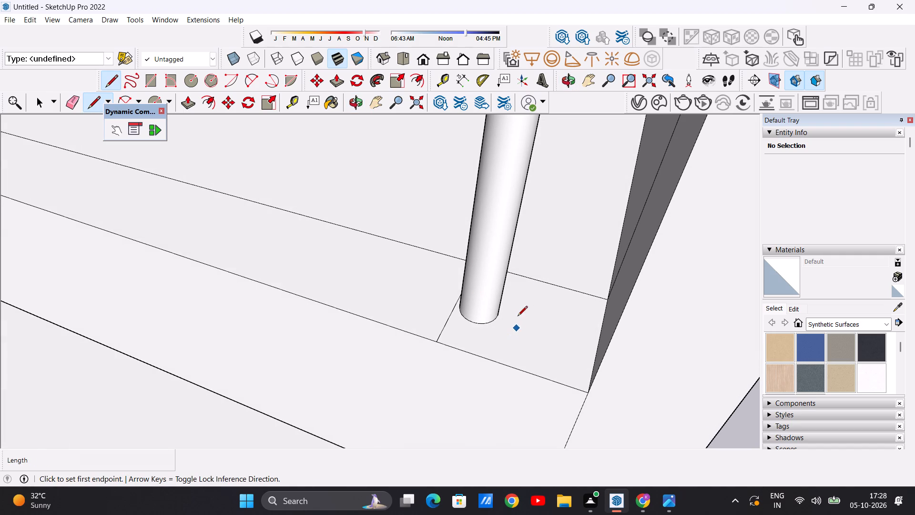
left_click(518, 273)
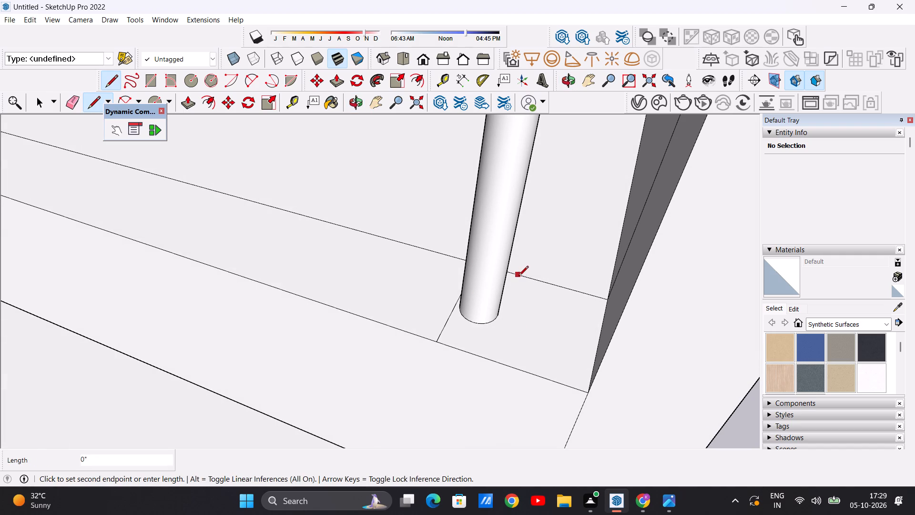
left_click(480, 361)
scroll(511, 359, "down", 2)
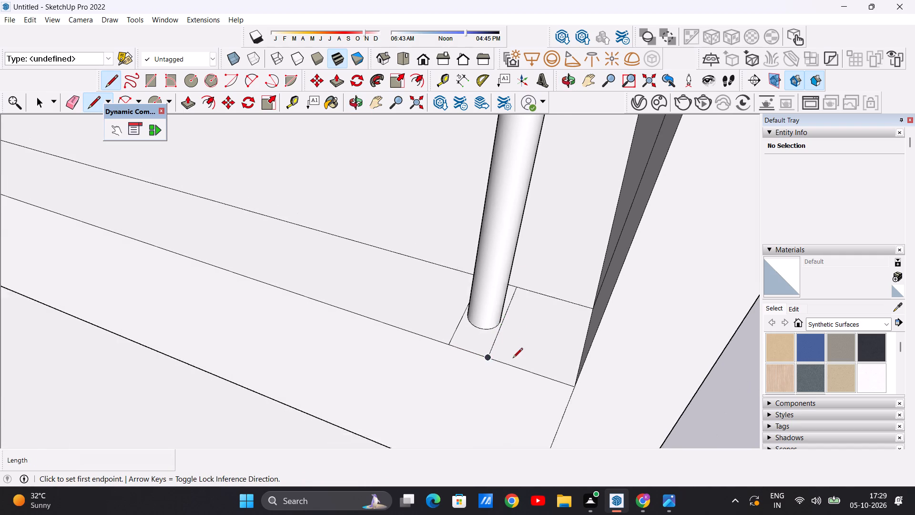
scroll(513, 359, "down", 12)
middle_click_drag(451, 348, 514, 315)
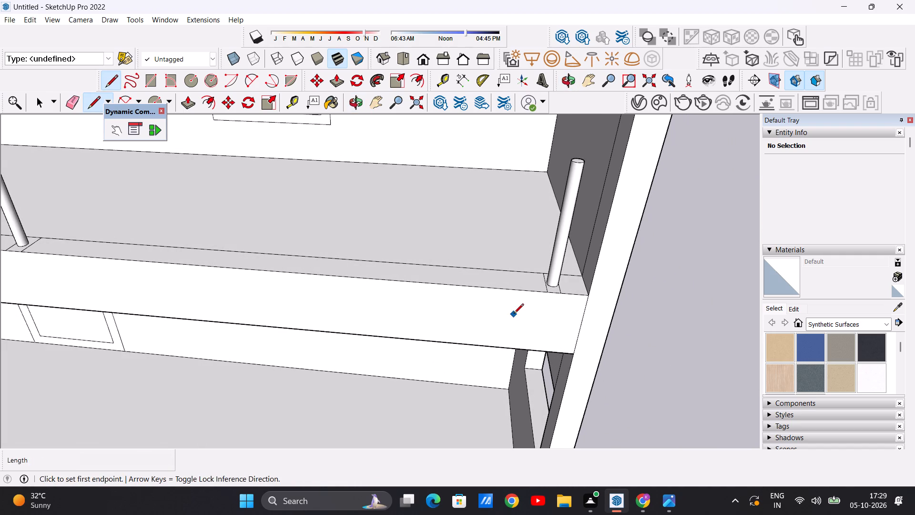
key("space")
Erase the two lines across the terrace edge strip on either side of the middle post.
scroll(217, 262, "down", 9)
scroll(151, 261, "up", 8)
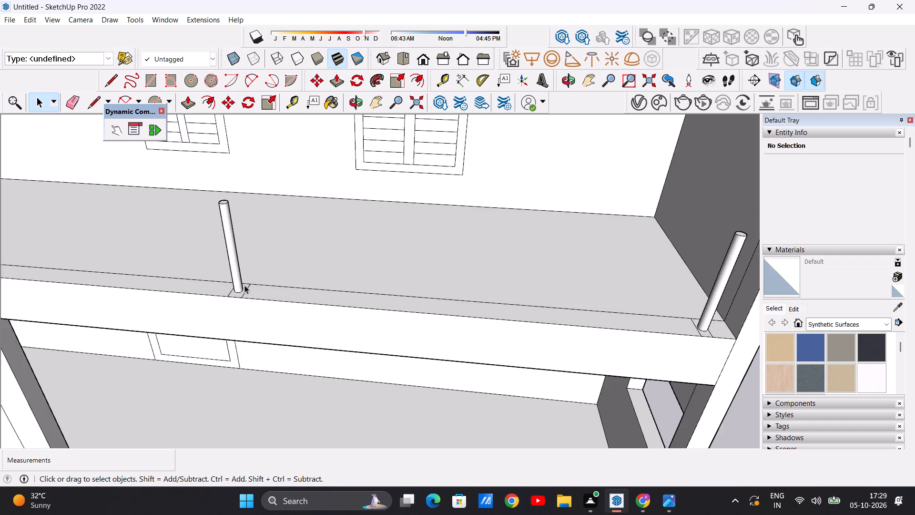
scroll(244, 285, "up", 5)
middle_click_drag(243, 291, 248, 344)
scroll(258, 343, "up", 2)
middle_click_drag(258, 344, 257, 386)
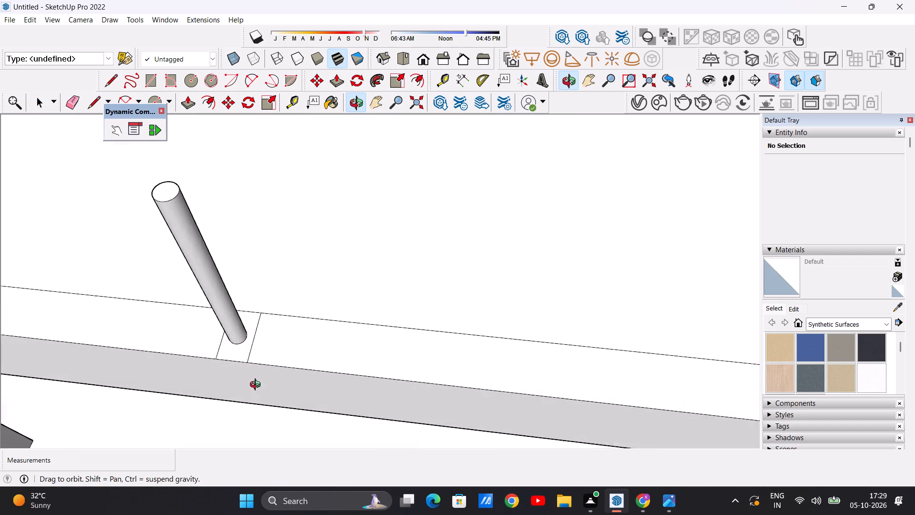
middle_click_drag(257, 386, 257, 397)
scroll(262, 325, "up", 8)
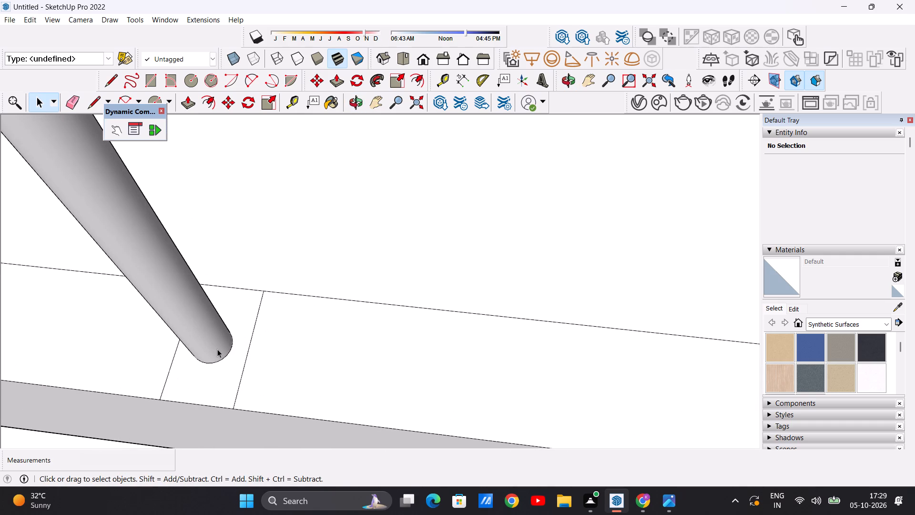
key("e")
scroll(238, 354, "up", 4)
left_click_drag(248, 341, 255, 349)
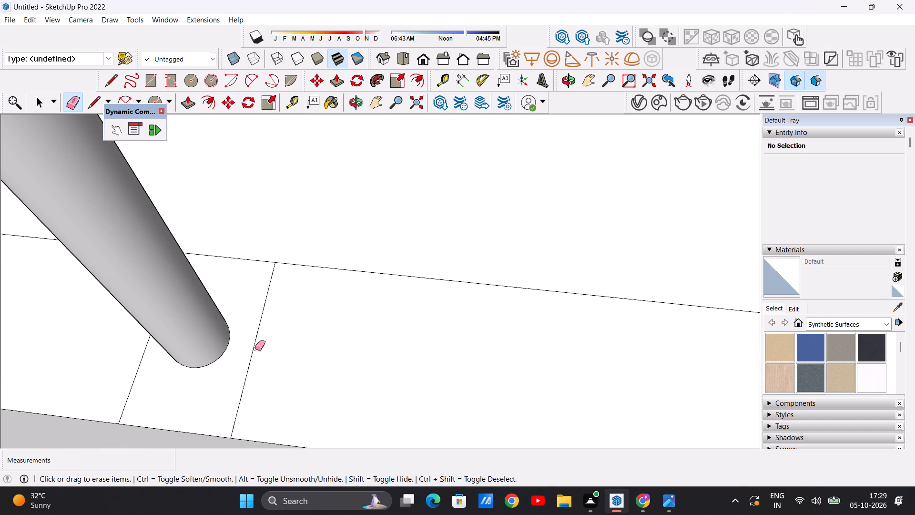
left_click_drag(255, 349, 261, 353)
left_click_drag(135, 365, 142, 373)
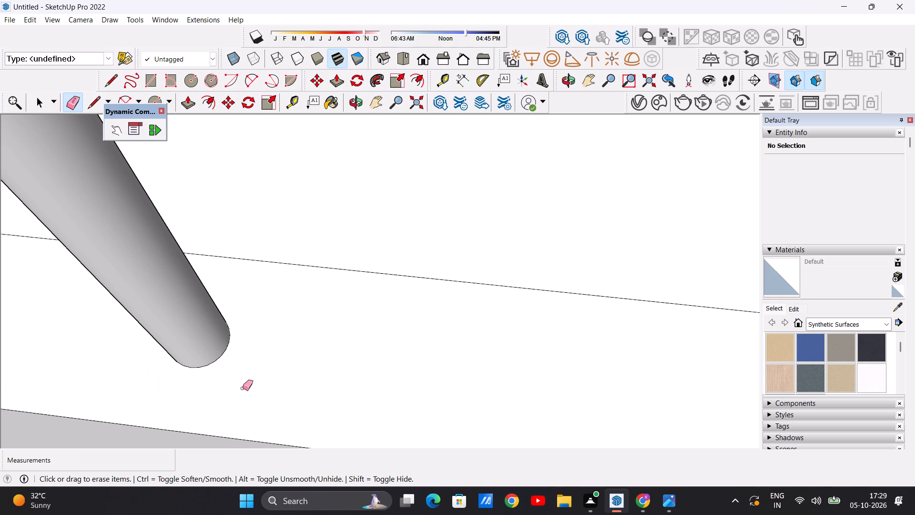
Redraw two lines about 11" long across the edge strip, closer to both sides of the middle post.
key("l")
scroll(266, 324, "down", 7)
scroll(275, 283, "up", 9)
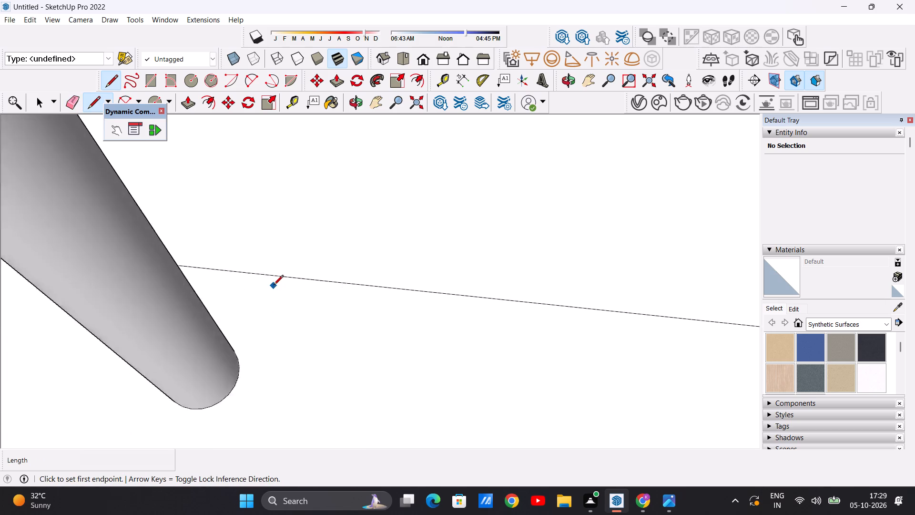
scroll(274, 286, "up", 3)
left_click(272, 273)
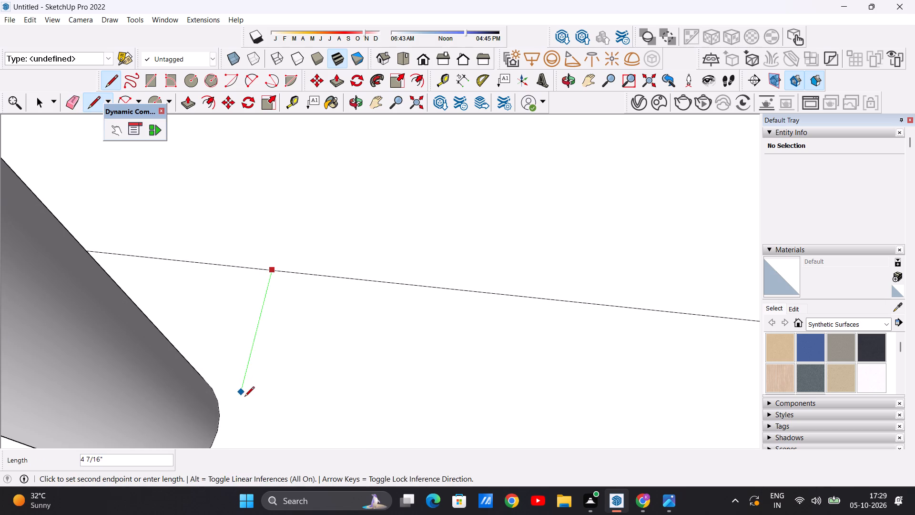
scroll(260, 374, "down", 16)
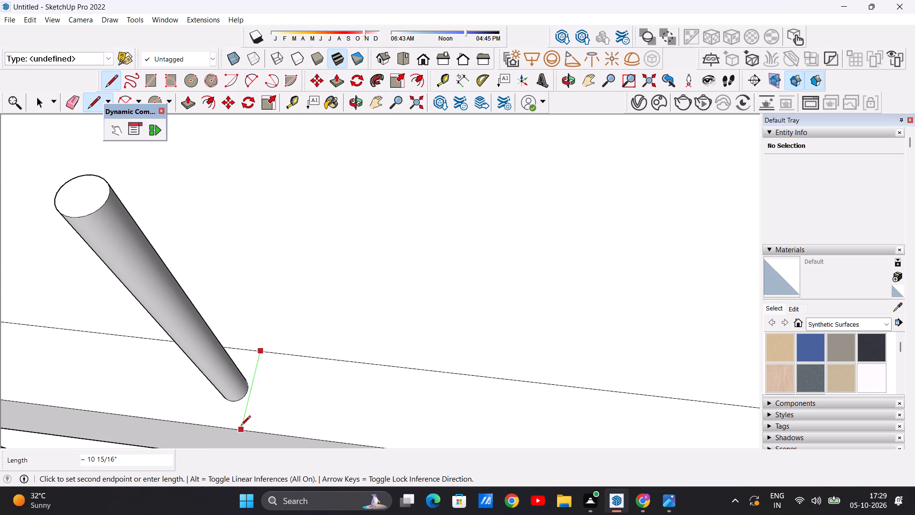
left_click(241, 428)
scroll(257, 382, "down", 3)
middle_click_drag(225, 382, 283, 355)
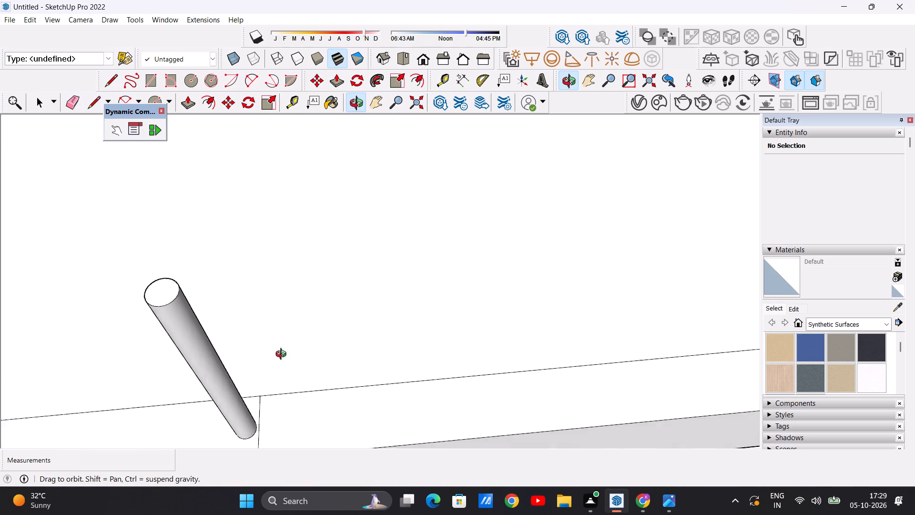
middle_click_drag(283, 355, 314, 326)
scroll(311, 323, "down", 12)
scroll(268, 366, "up", 12)
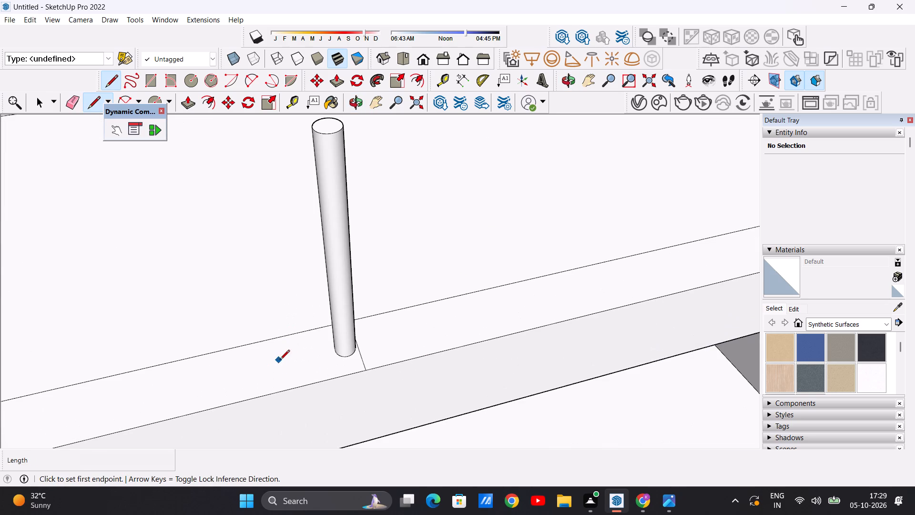
scroll(321, 321, "up", 6)
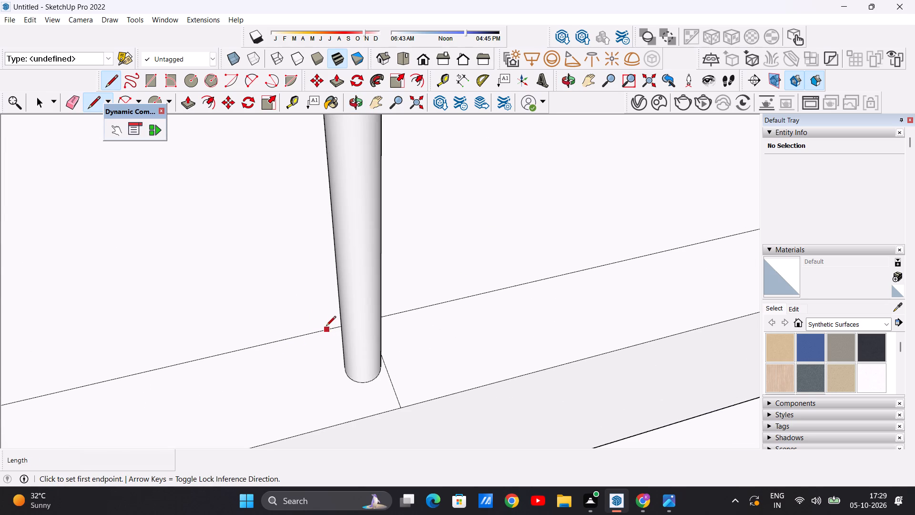
left_click(327, 327)
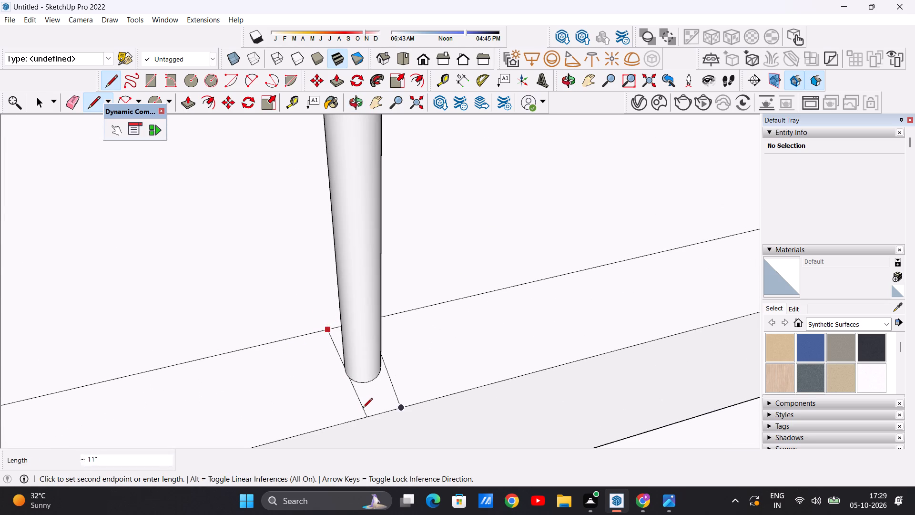
left_click(358, 421)
scroll(350, 378, "down", 3)
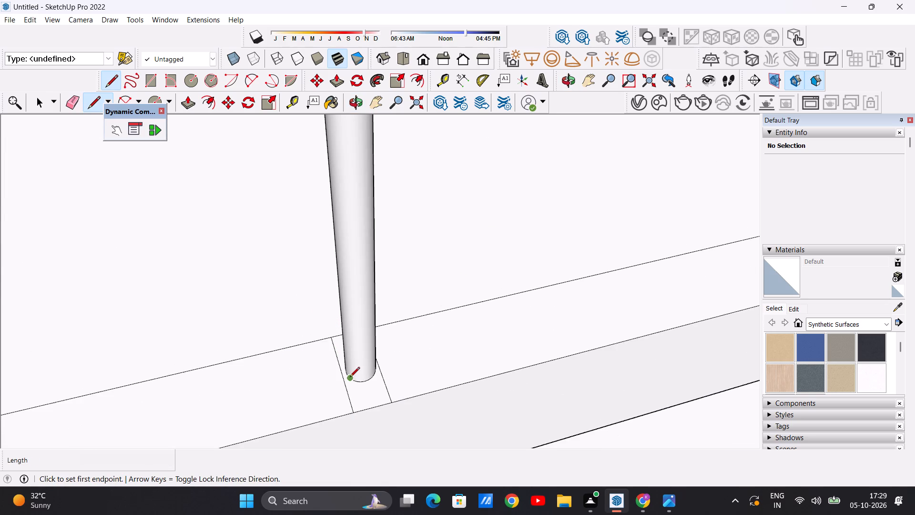
Move the dividing line beside the post next to the tall front wall about 1 9/16" closer to that post.
scroll(350, 378, "down", 20)
scroll(350, 378, "down", 6)
scroll(244, 388, "up", 13)
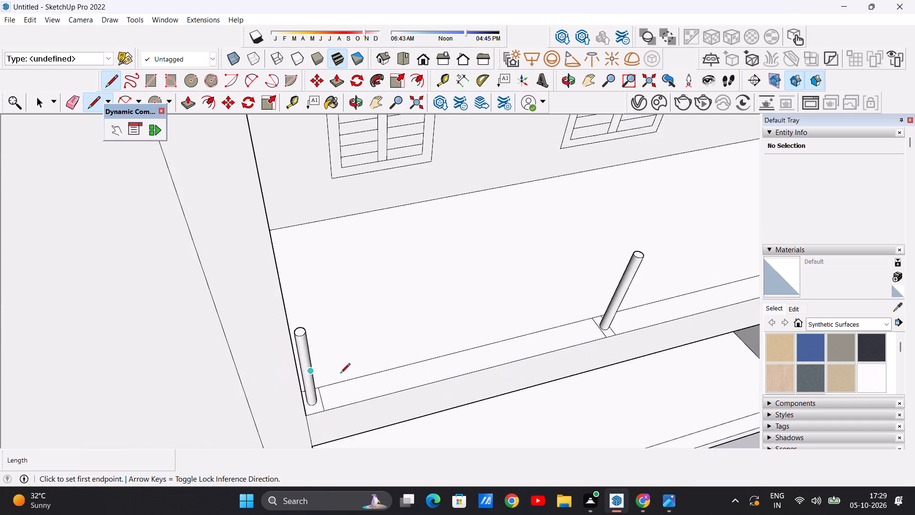
scroll(340, 374, "up", 7)
key("space")
scroll(274, 401, "down", 6)
scroll(264, 401, "up", 6)
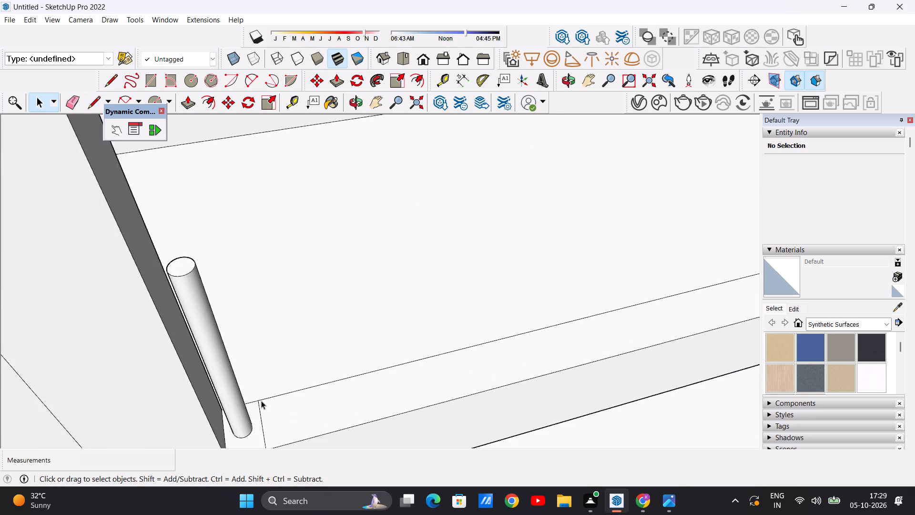
scroll(261, 401, "up", 5)
left_click(264, 424)
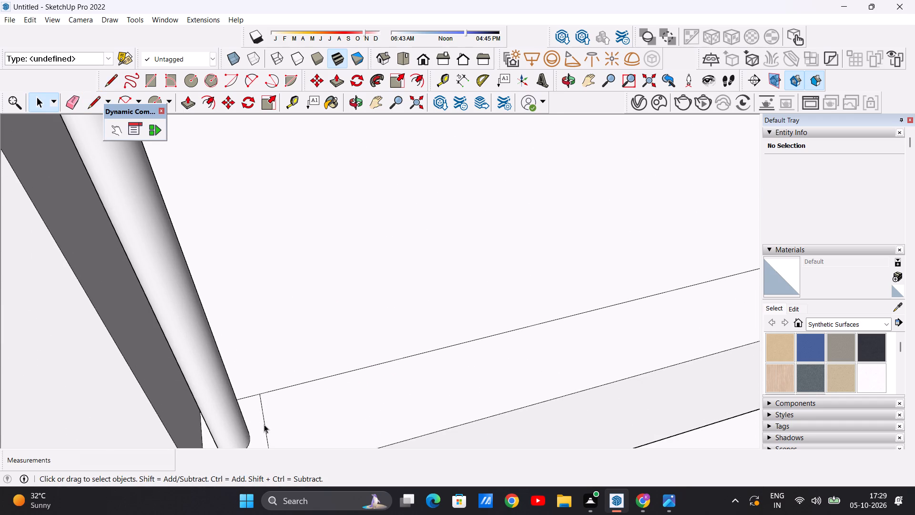
scroll(265, 395, "down", 12)
scroll(266, 401, "up", 7)
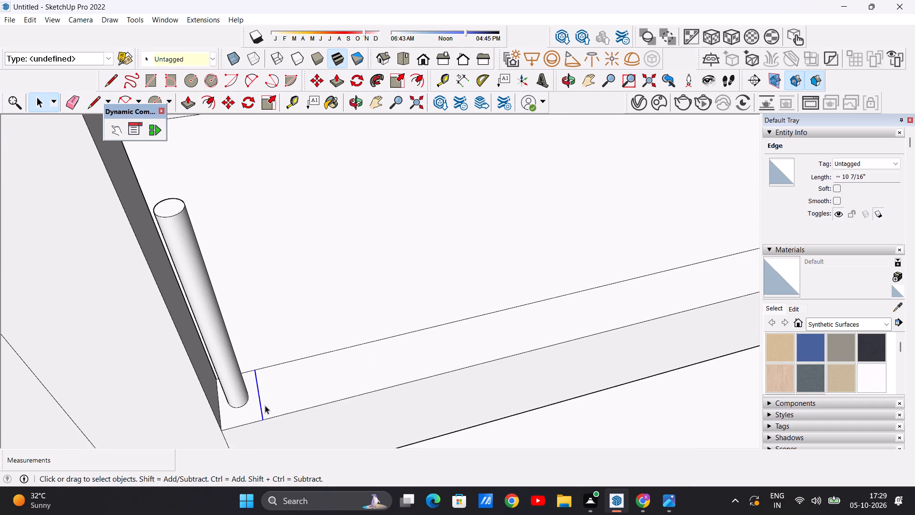
key("m")
scroll(256, 416, "down", 2)
scroll(268, 421, "up", 7)
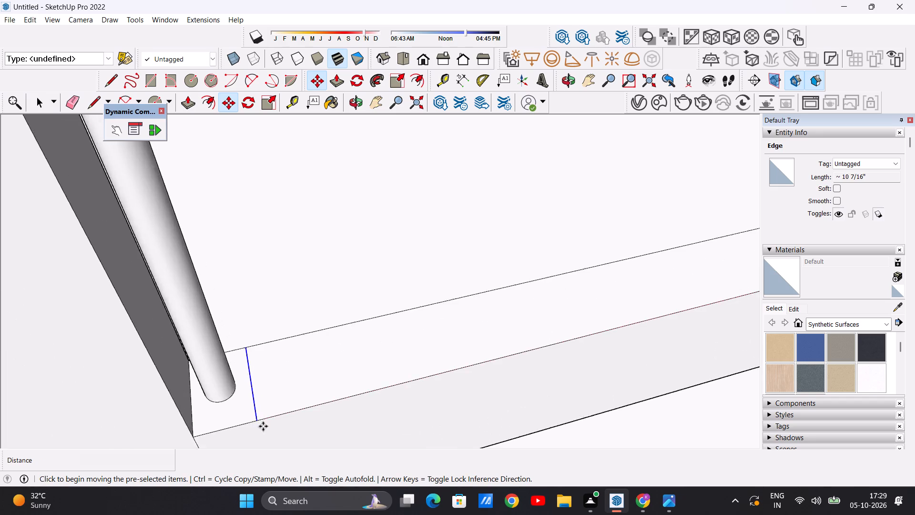
scroll(263, 426, "up", 4)
left_click(251, 417)
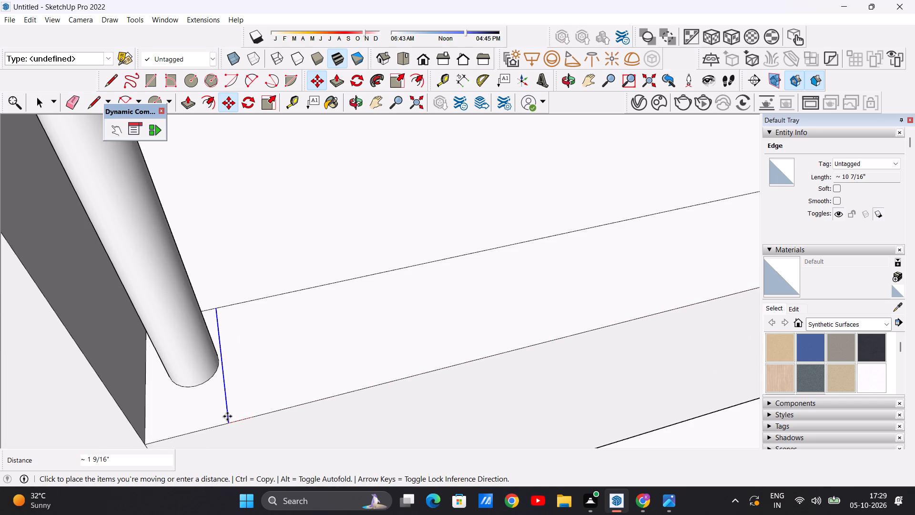
left_click(227, 416)
key("space")
scroll(262, 386, "down", 20)
scroll(262, 386, "down", 7)
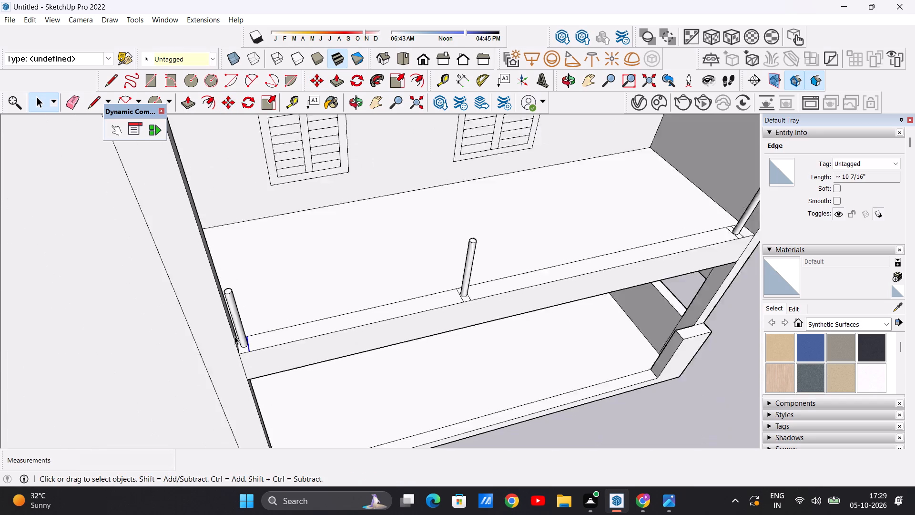
scroll(234, 336, "down", 3)
left_click(508, 407)
Push/Pull the edge strip section between the tall front wall's post and the middle post up about 2' 2".
scroll(325, 343, "up", 4)
middle_click_drag(340, 336, 258, 380)
scroll(295, 343, "up", 1)
scroll(300, 353, "down", 5)
scroll(326, 333, "up", 4)
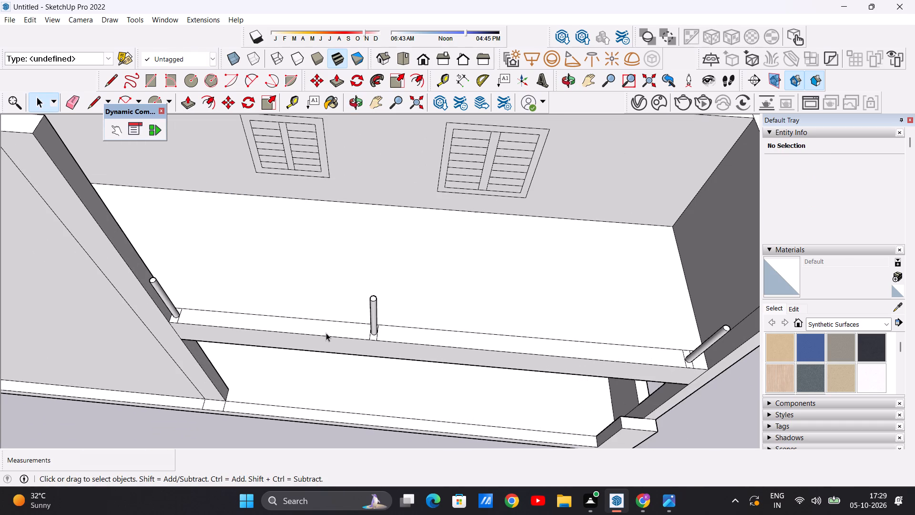
scroll(326, 333, "up", 1)
key("p")
scroll(329, 323, "up", 5)
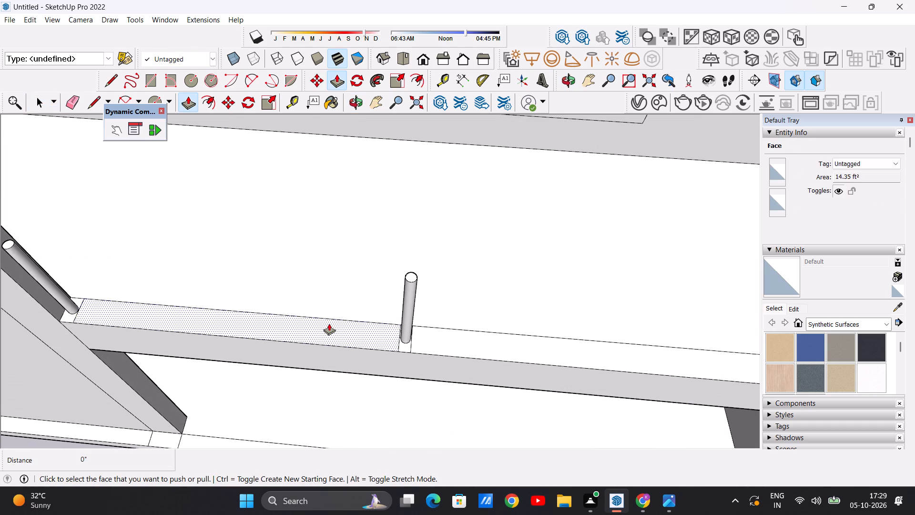
left_click(329, 323)
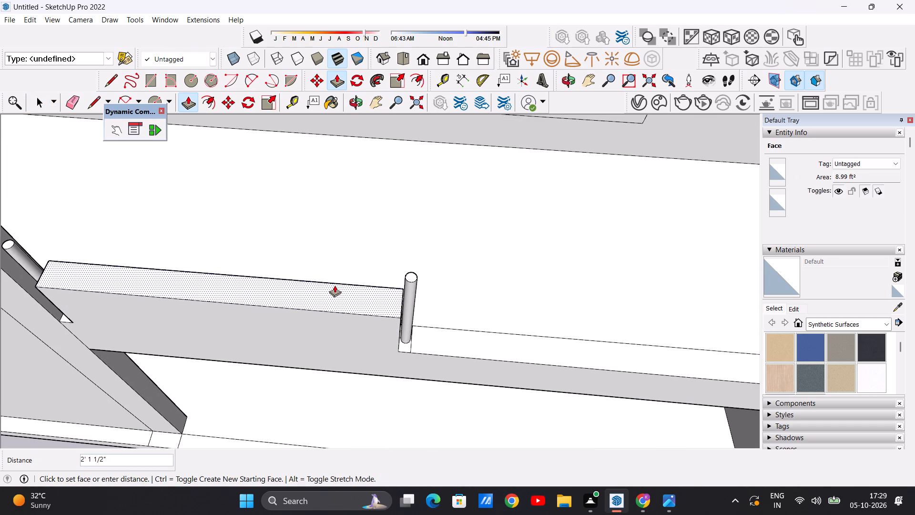
left_click(335, 285)
Raise that panel's top face a further 1' 3 9/16" to the top of the middle post.
middle_click_drag(354, 388, 365, 313)
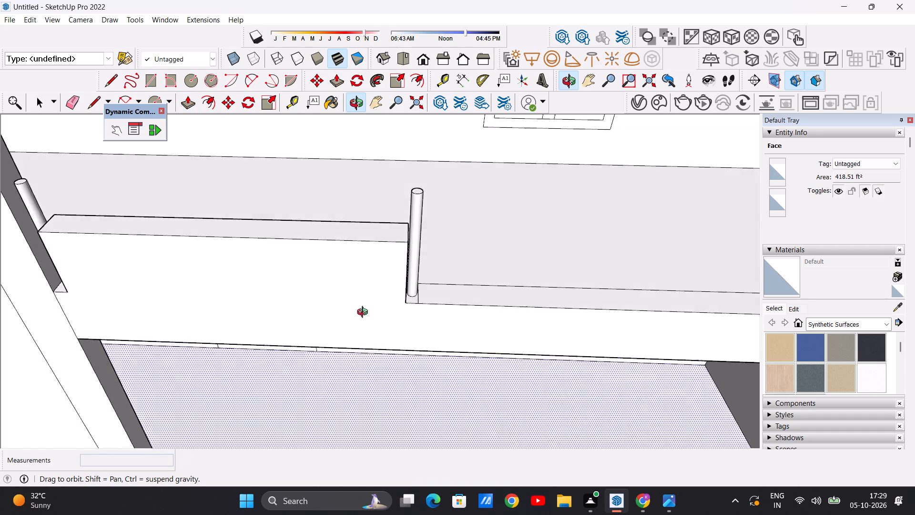
middle_click_drag(365, 313, 365, 288)
scroll(343, 348, "down", 12)
scroll(345, 309, "up", 13)
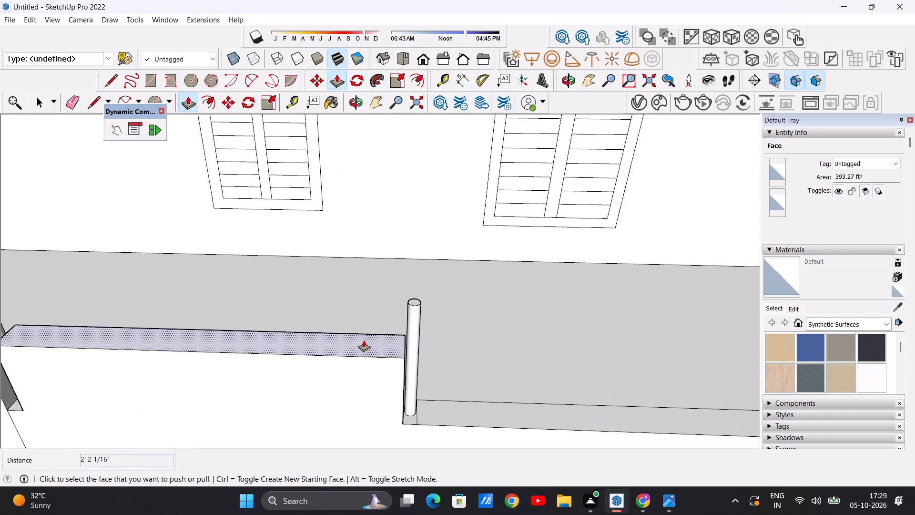
left_click(365, 340)
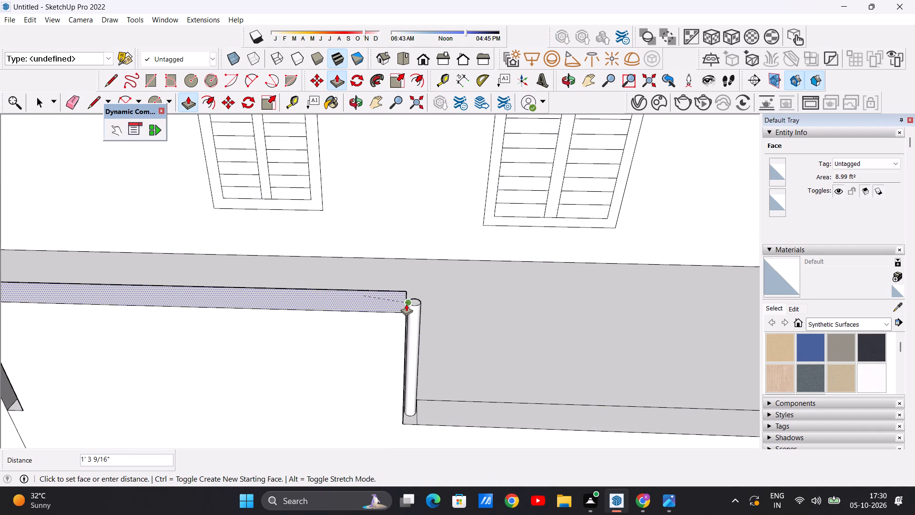
left_click(406, 304)
Push/Pull the edge strip section between the middle post and the side wall's post up level with the first panel.
scroll(374, 345, "down", 17)
middle_click(409, 379)
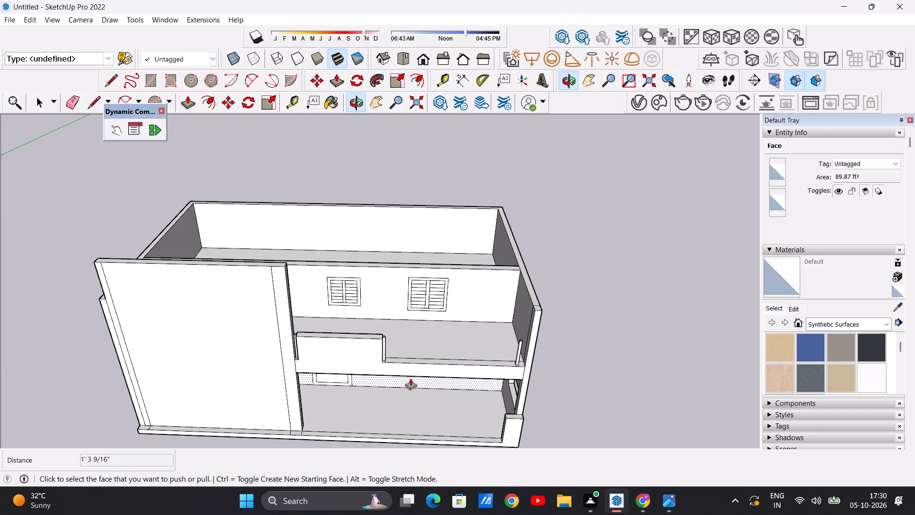
scroll(431, 366, "up", 1)
middle_click_drag(417, 375, 392, 460)
scroll(463, 391, "up", 12)
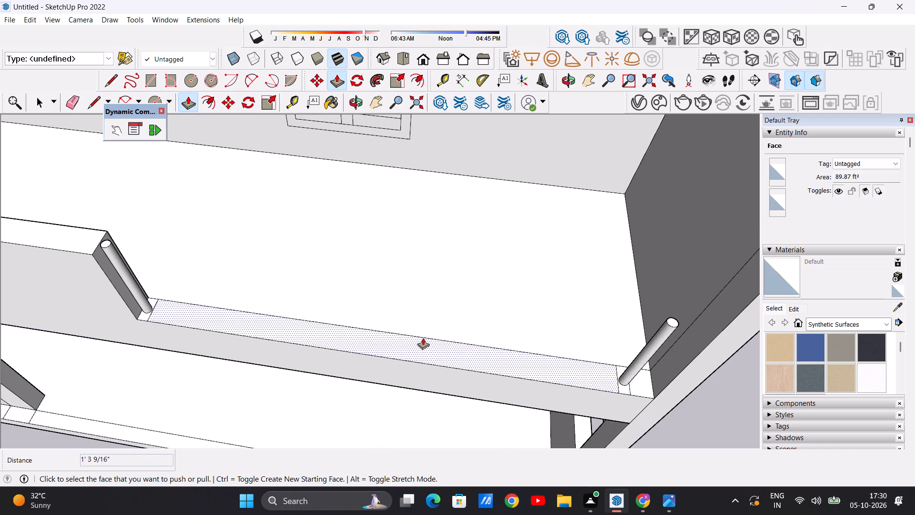
left_click(421, 340)
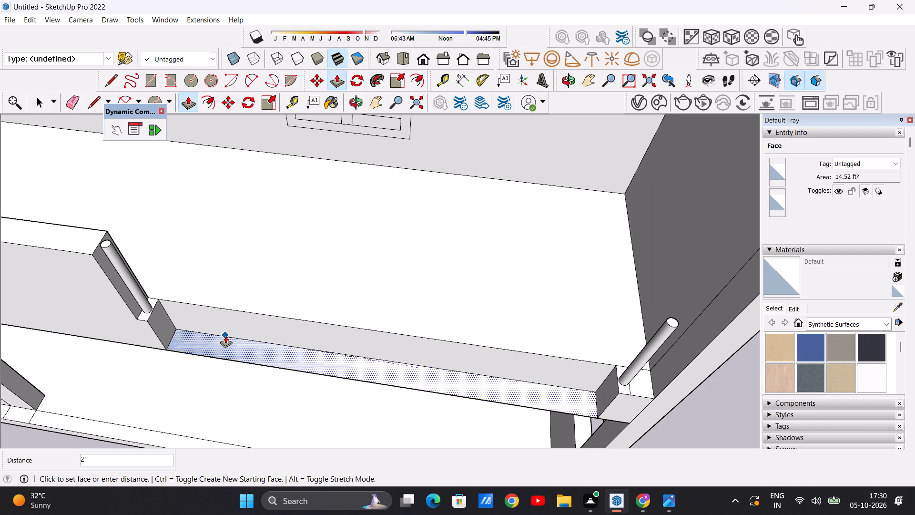
scroll(219, 338, "down", 6)
middle_click_drag(219, 338, 410, 292)
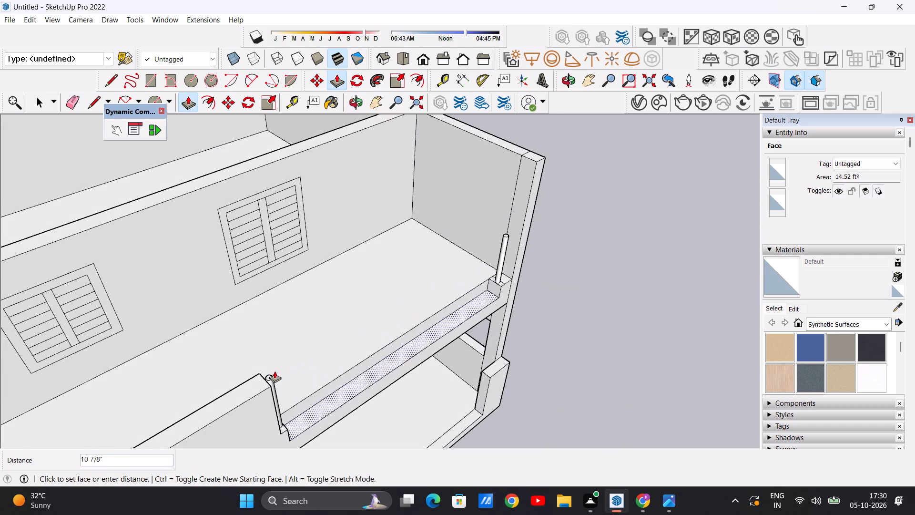
left_click(272, 384)
key("space")
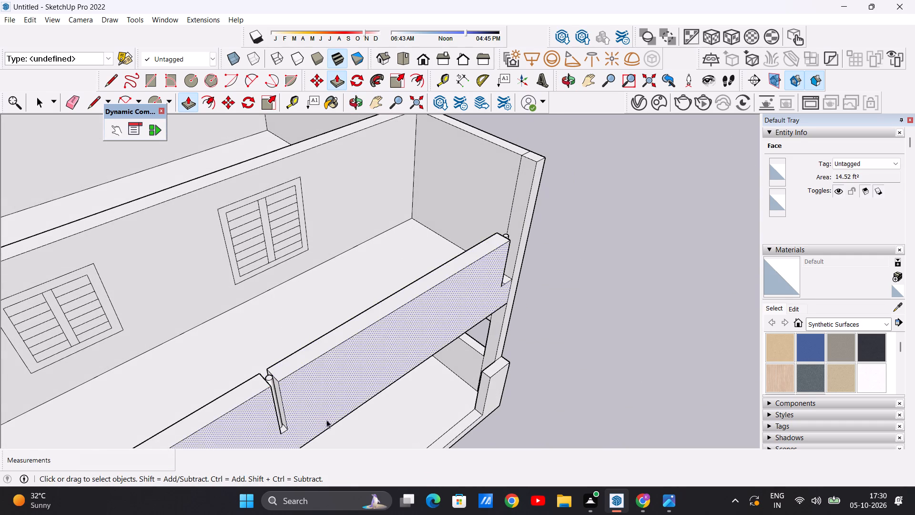
key("space")
Draw a line about 26' 11 13/16" along the base of the railing panels, from the tall front wall to the side wall.
scroll(336, 399, "down", 10)
middle_click_drag(379, 415, 224, 310)
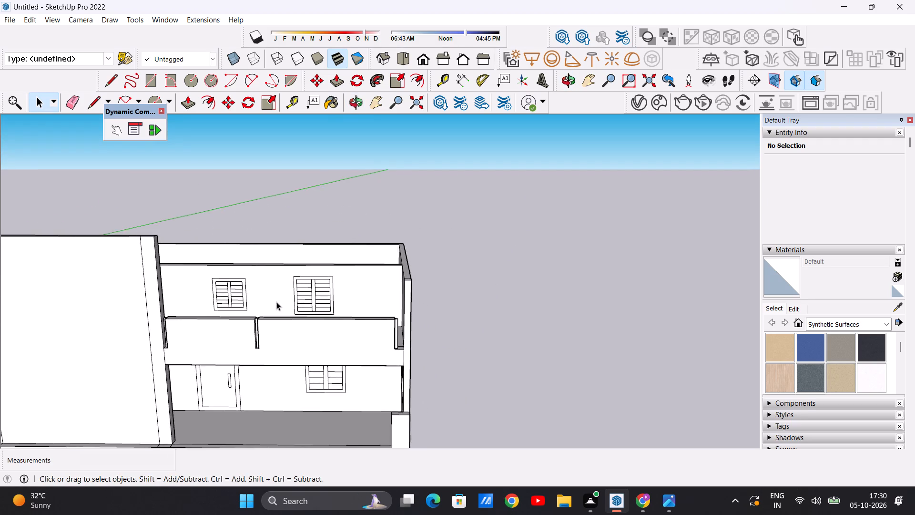
scroll(305, 320, "down", 3)
scroll(246, 347, "up", 4)
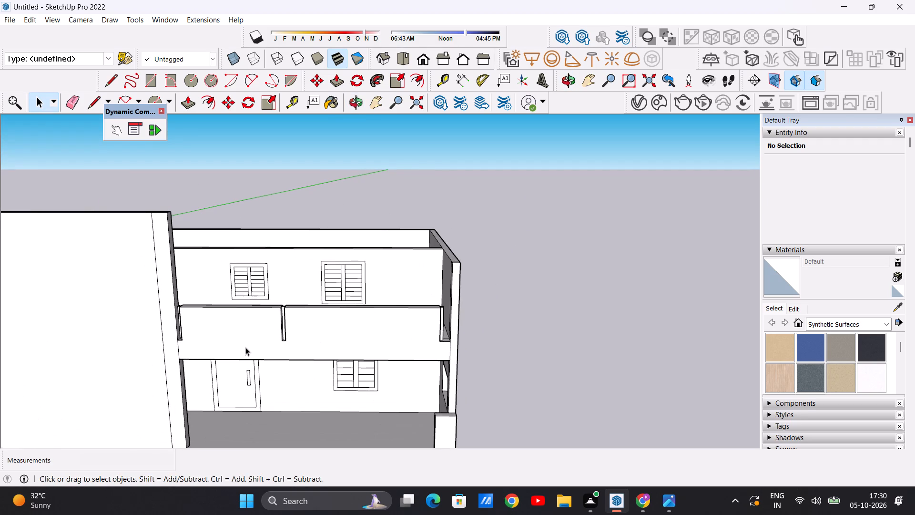
scroll(245, 347, "down", 3)
scroll(274, 329, "up", 11)
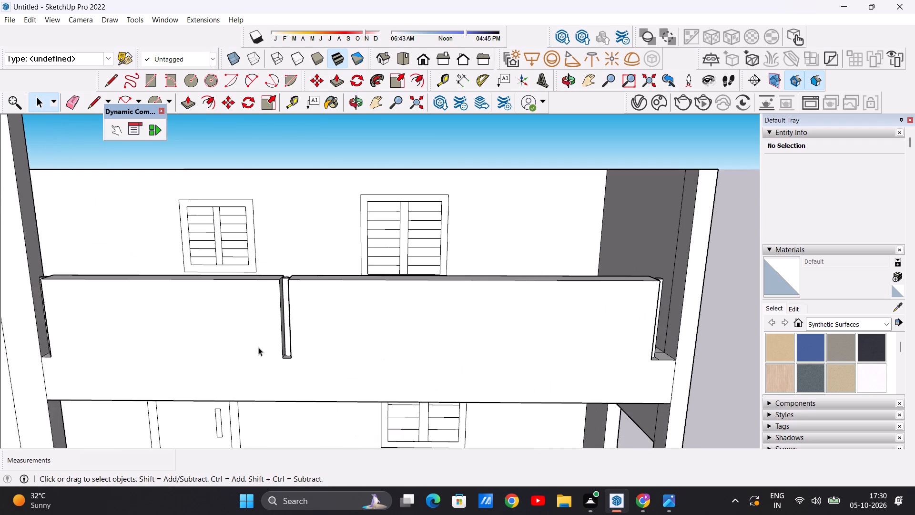
scroll(292, 346, "down", 2)
key("l")
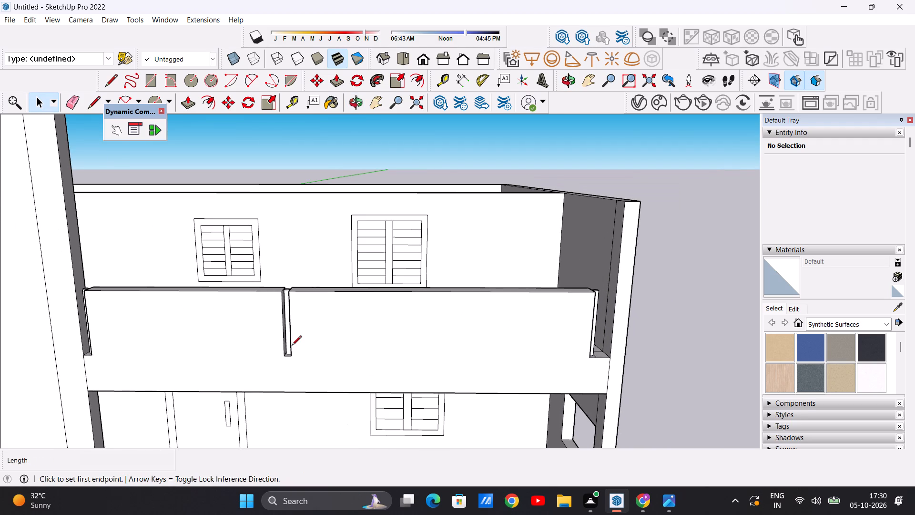
left_click(90, 354)
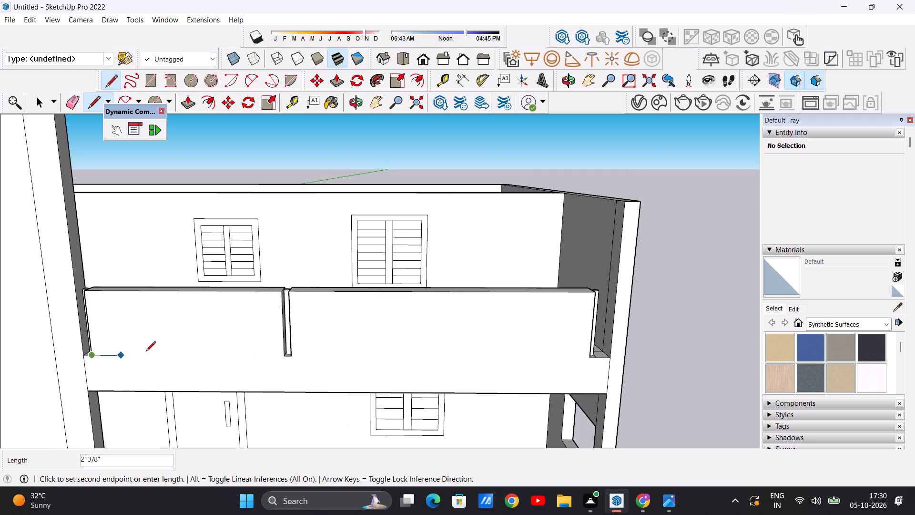
left_click(609, 359)
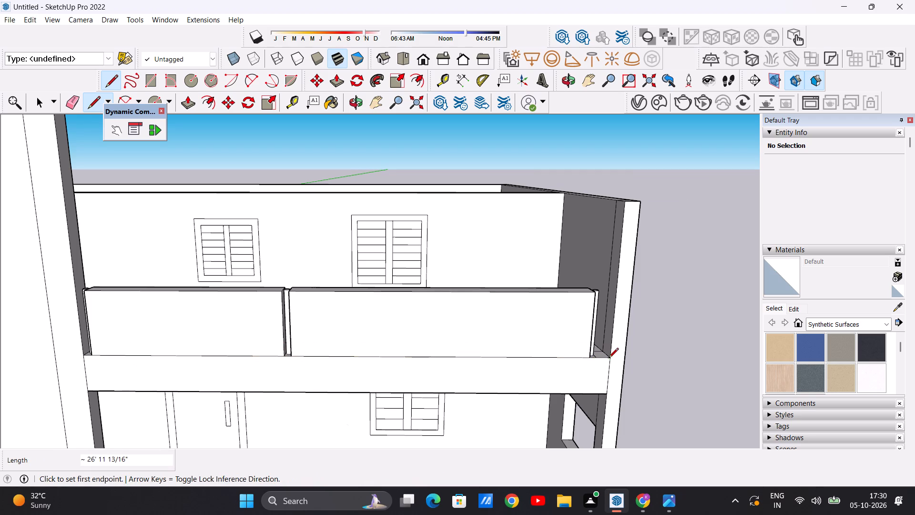
key("space")
Push/Pull the small edge strip section between the last post and the side wall up 3' 5 5/8", level with the railing panels.
scroll(375, 358, "down", 11)
middle_click_drag(451, 348, 396, 299)
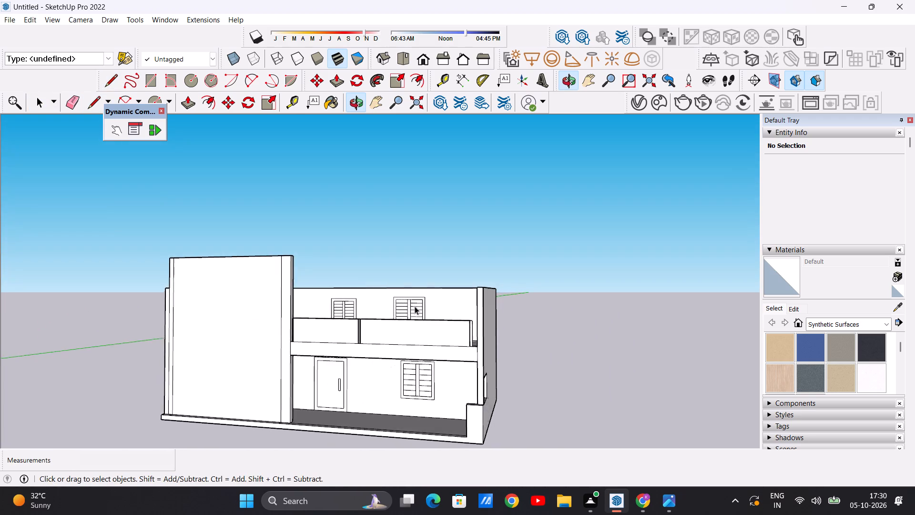
scroll(477, 352, "up", 9)
middle_click_drag(414, 335, 468, 386)
scroll(491, 365, "up", 8)
middle_click_drag(469, 352, 415, 366)
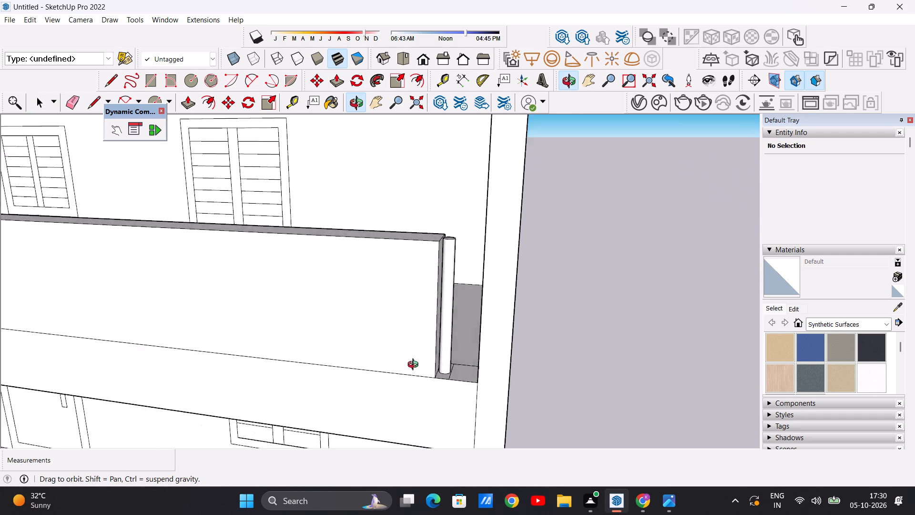
middle_click_drag(415, 366, 454, 421)
scroll(421, 350, "down", 10)
scroll(435, 384, "up", 3)
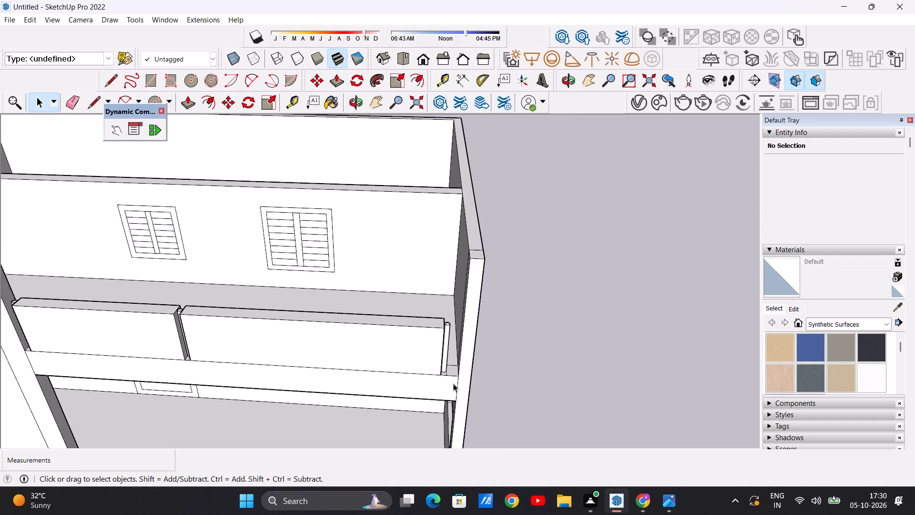
scroll(488, 360, "up", 6)
middle_click_drag(397, 353, 413, 353)
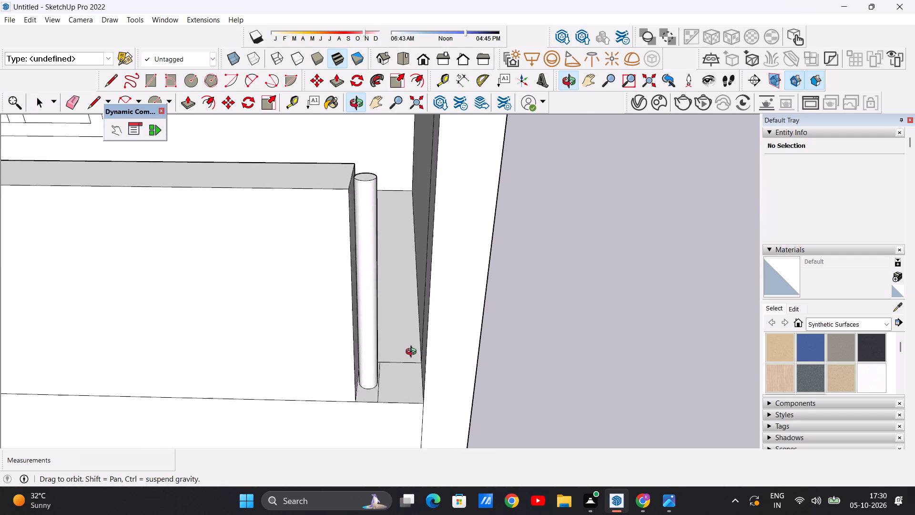
middle_click_drag(413, 353, 437, 380)
scroll(427, 383, "down", 12)
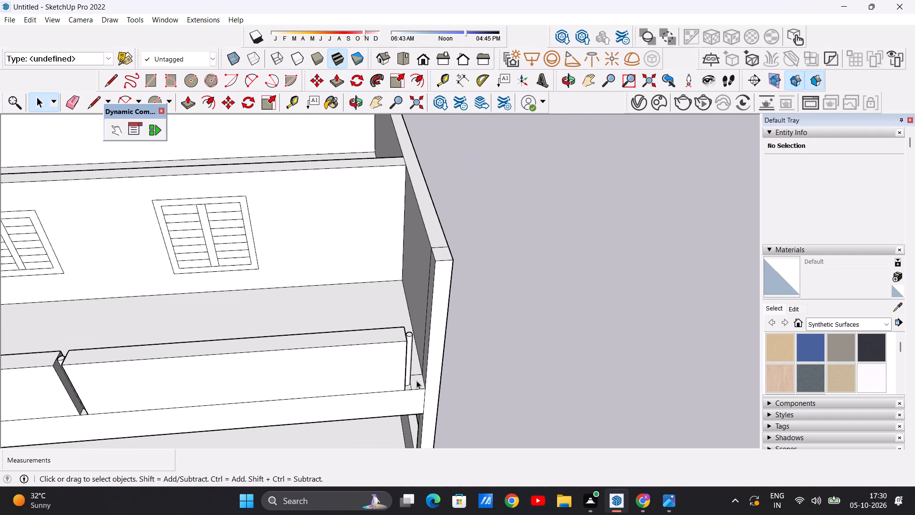
middle_click_drag(409, 364, 402, 389)
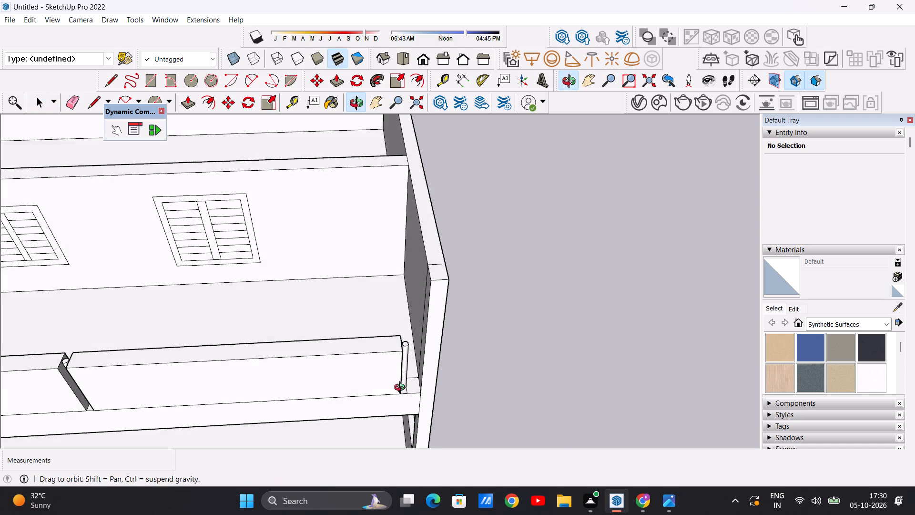
middle_click_drag(402, 389, 401, 395)
scroll(415, 385, "up", 13)
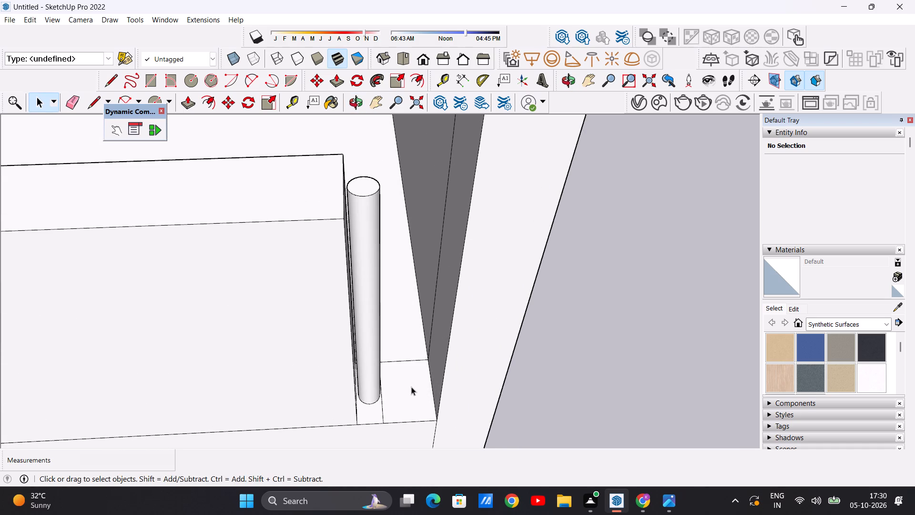
key("p")
left_click(409, 396)
scroll(442, 278, "down", 5)
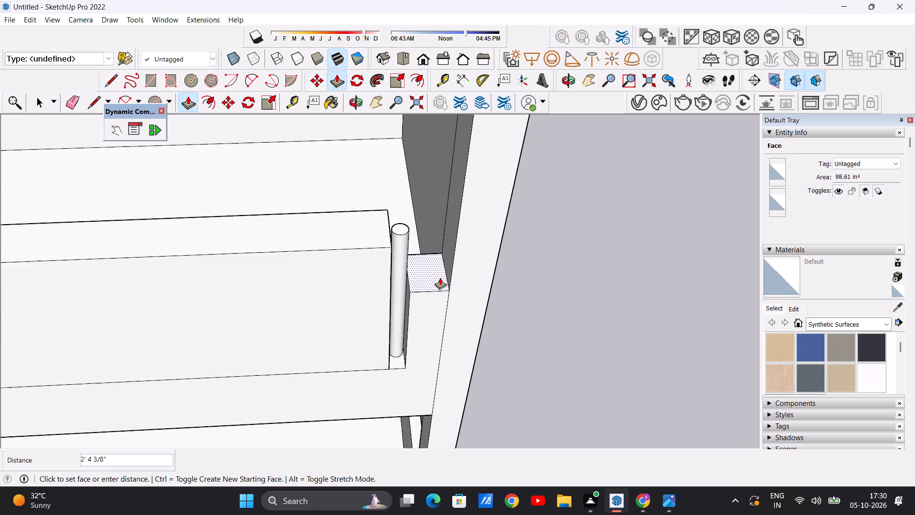
scroll(440, 278, "down", 15)
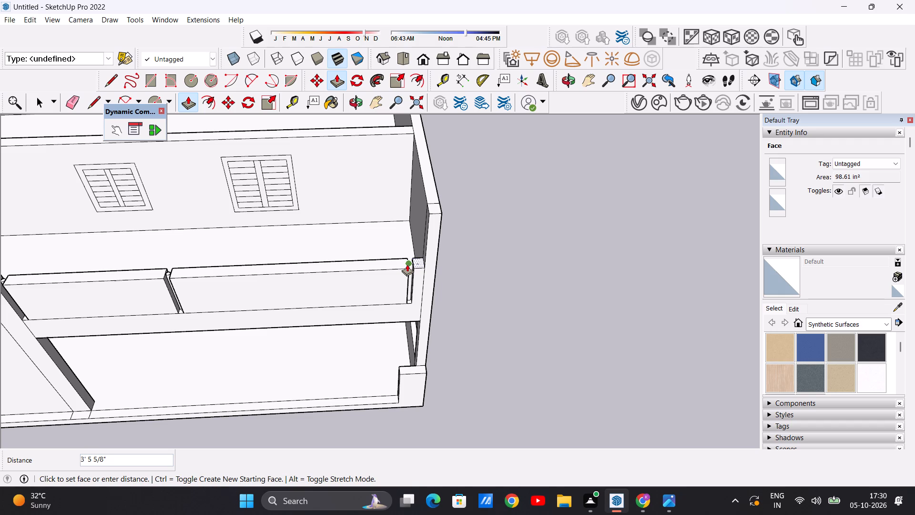
left_click(407, 264)
key("space")
Examine the whole villa from the front and above, checking the terrace railing and the open top of the first floor.
scroll(409, 317, "down", 6)
middle_click_drag(384, 348, 376, 207)
scroll(356, 248, "up", 7)
scroll(425, 268, "down", 6)
middle_click_drag(313, 277, 315, 315)
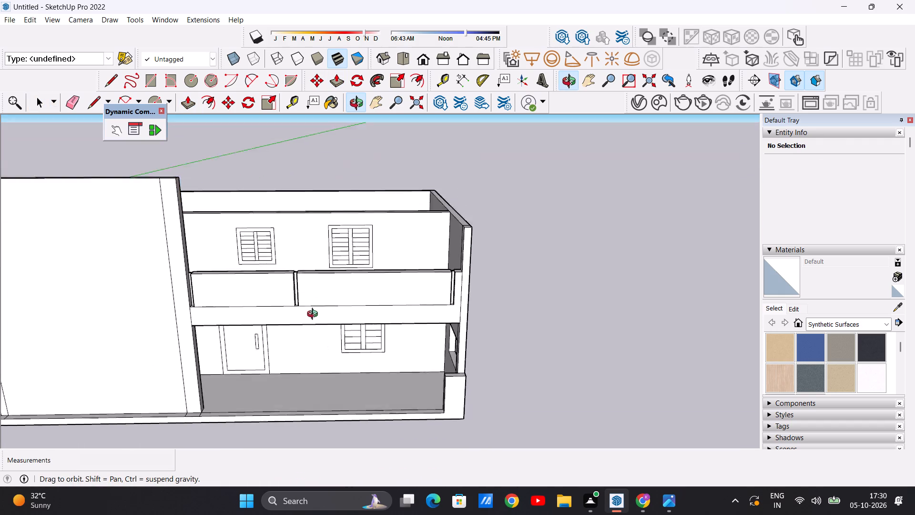
middle_click_drag(315, 315, 306, 245)
scroll(307, 300, "down", 12)
scroll(266, 281, "up", 2)
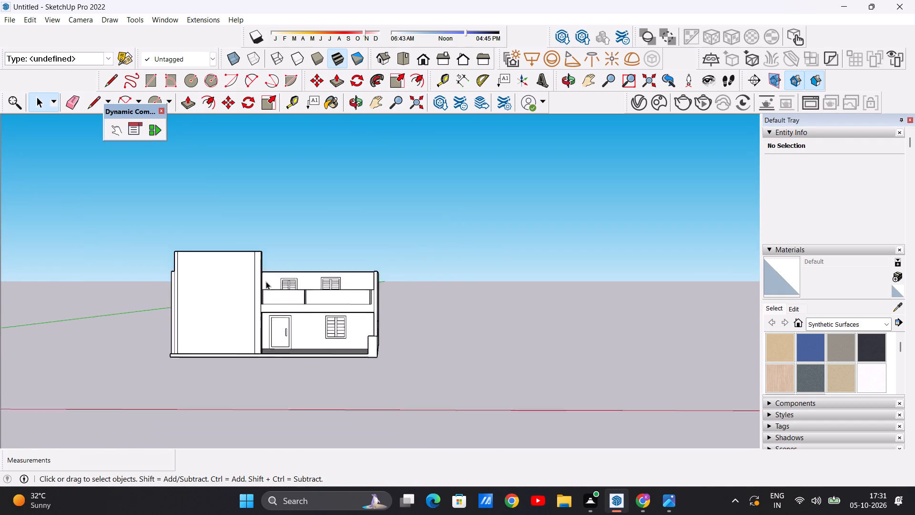
scroll(266, 281, "up", 6)
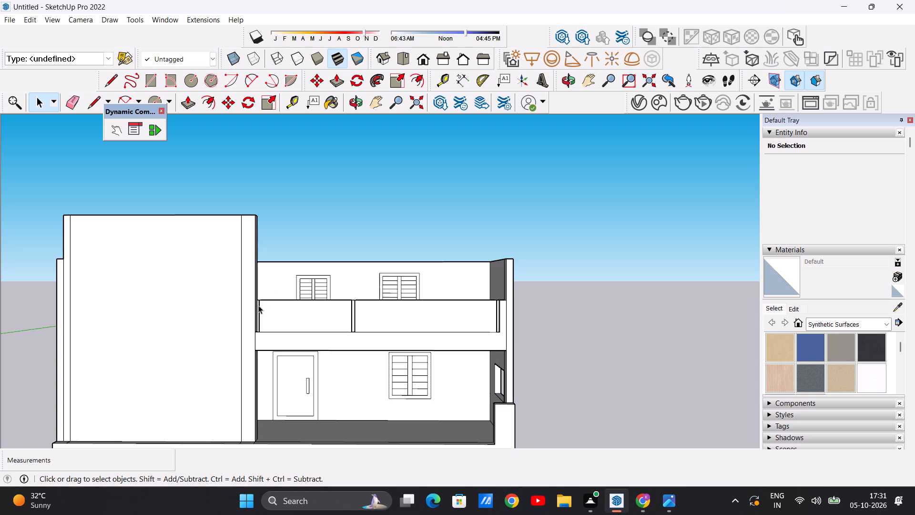
scroll(286, 323, "down", 6)
scroll(299, 325, "up", 5)
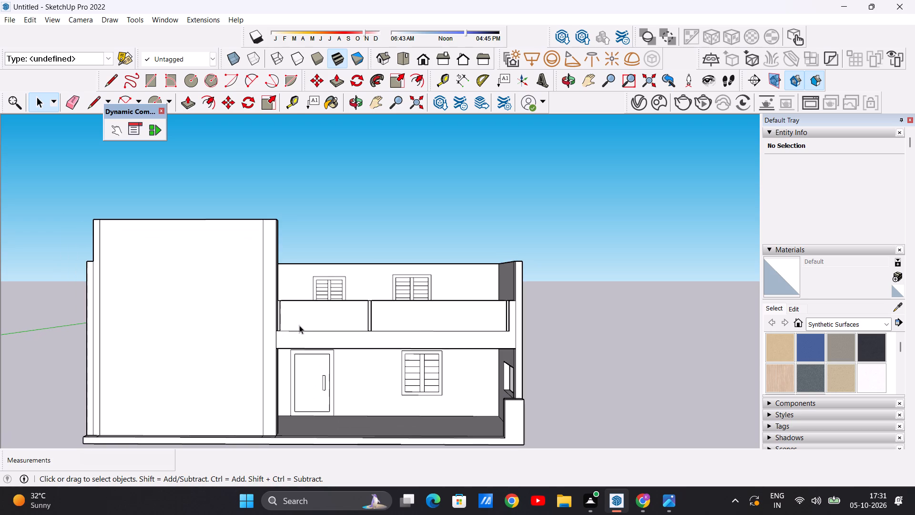
scroll(315, 302, "up", 5)
middle_click_drag(315, 302, 305, 372)
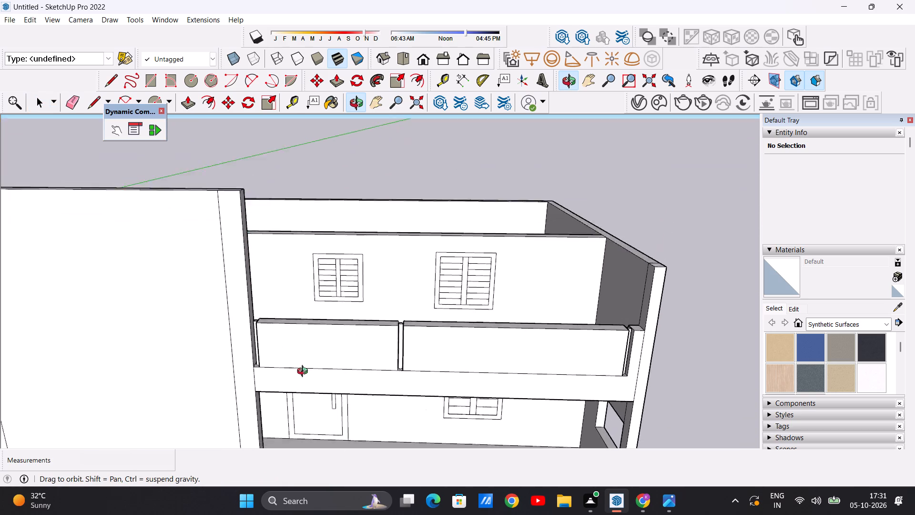
middle_click_drag(305, 372, 316, 316)
scroll(434, 340, "down", 12)
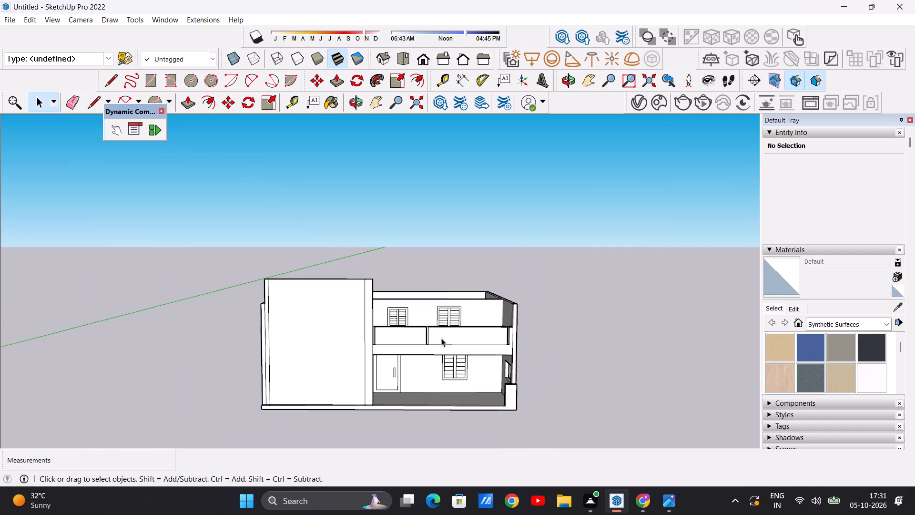
scroll(397, 338, "up", 5)
scroll(373, 316, "down", 6)
middle_click_drag(416, 309, 353, 385)
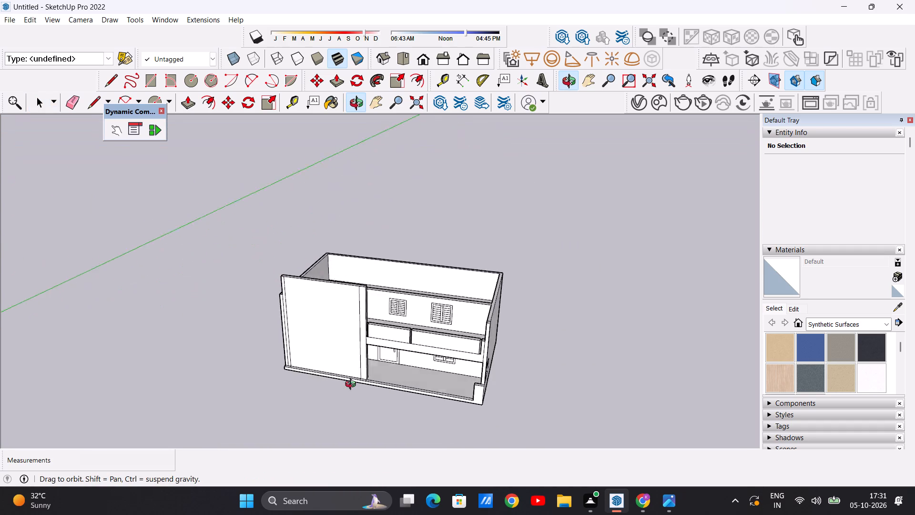
middle_click_drag(353, 385, 335, 457)
scroll(470, 309, "up", 5)
middle_click_drag(417, 339, 386, 440)
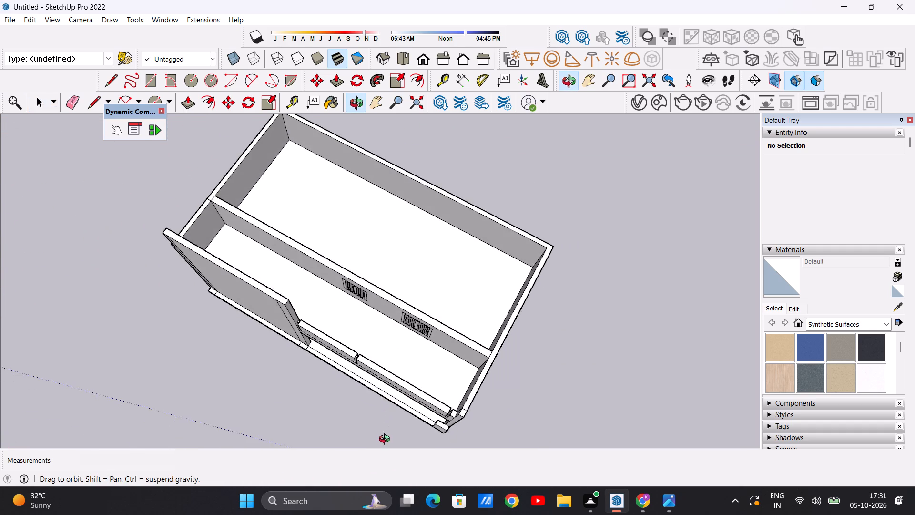
middle_click_drag(386, 440, 482, 196)
scroll(374, 365, "down", 3)
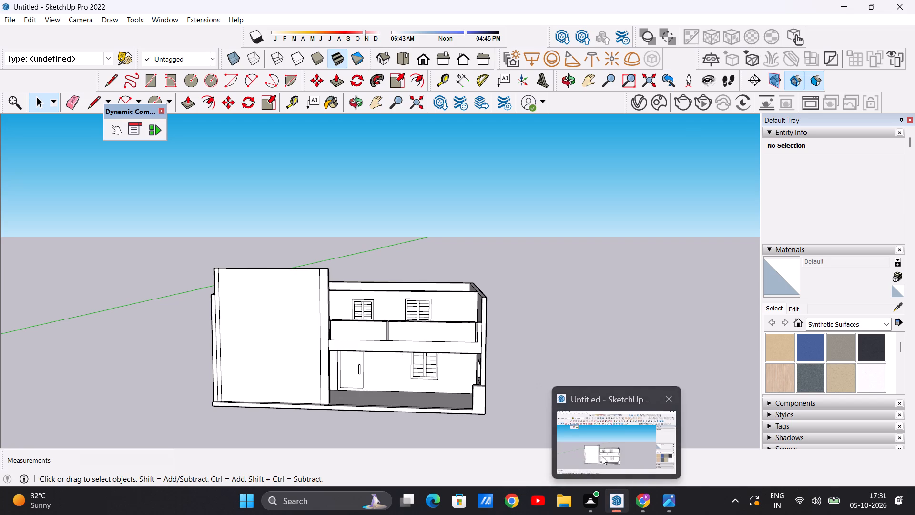
left_click(598, 449)
scroll(370, 344, "up", 5)
scroll(370, 344, "down", 10)
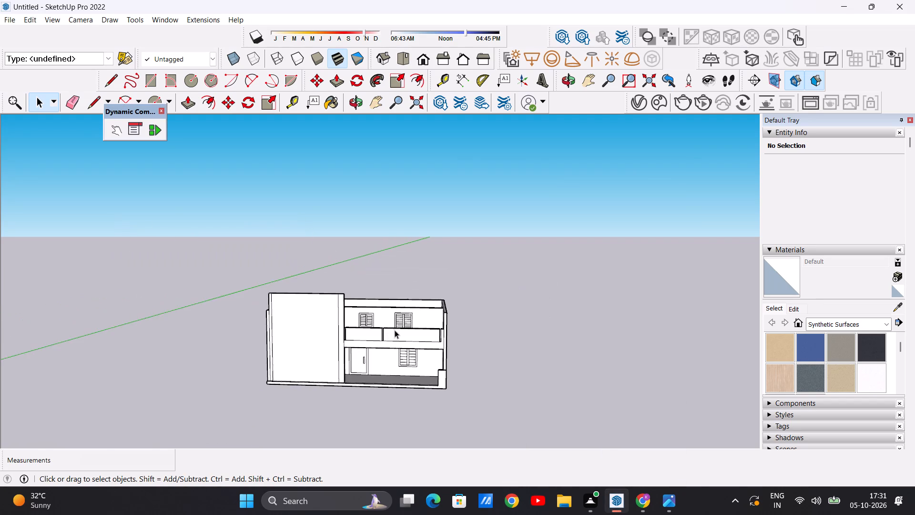
Copy the first-floor rear room's floor face with its edges 8' straight up to the inner top corner of the walls.
middle_click_drag(392, 334, 255, 514)
scroll(372, 207, "up", 11)
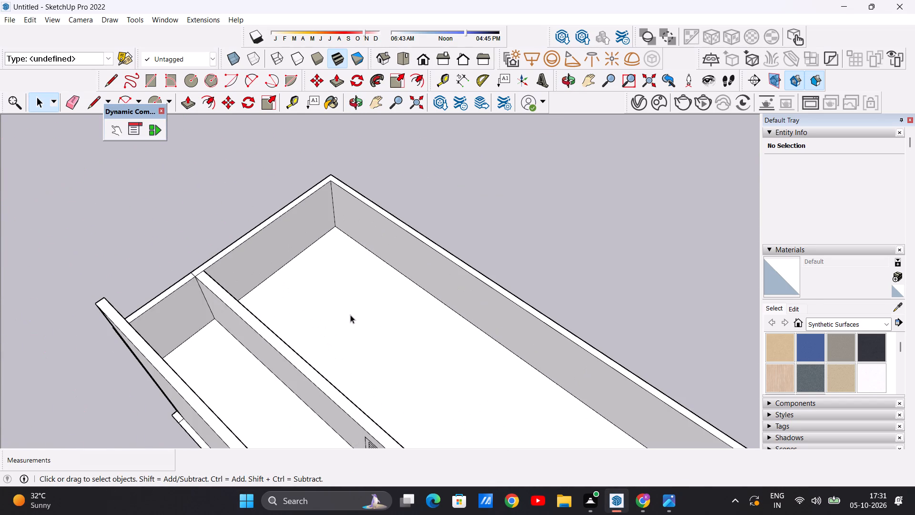
double_click(350, 315)
scroll(357, 240, "down", 5)
middle_click_drag(357, 238, 357, 350)
scroll(379, 325, "down", 3)
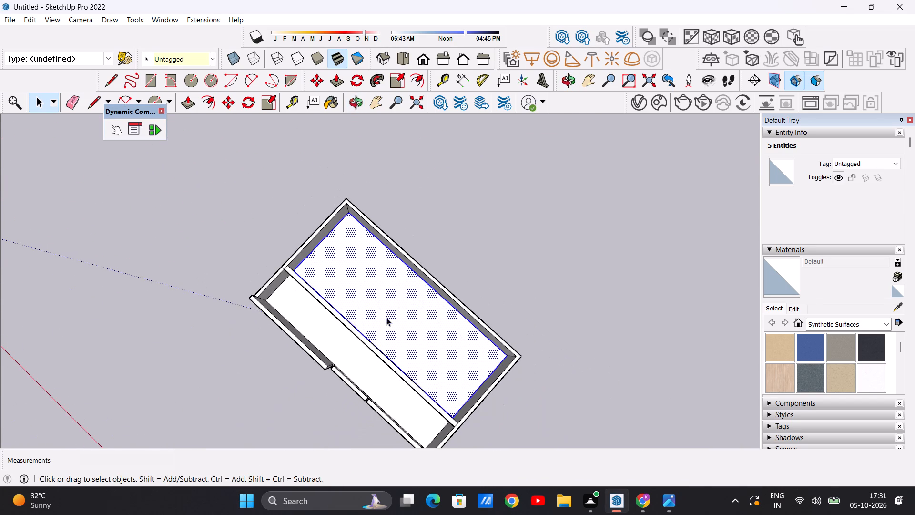
scroll(386, 318, "down", 2)
scroll(371, 261, "up", 7)
scroll(356, 216, "up", 3)
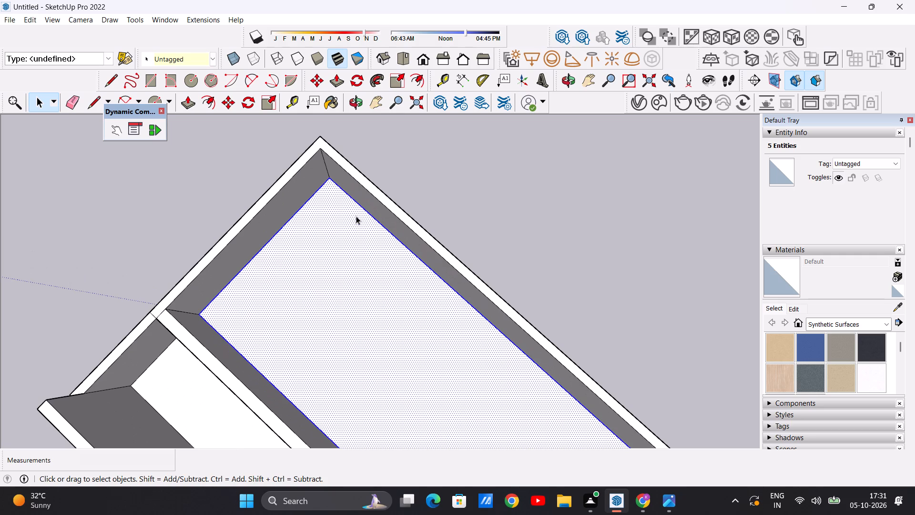
key("m")
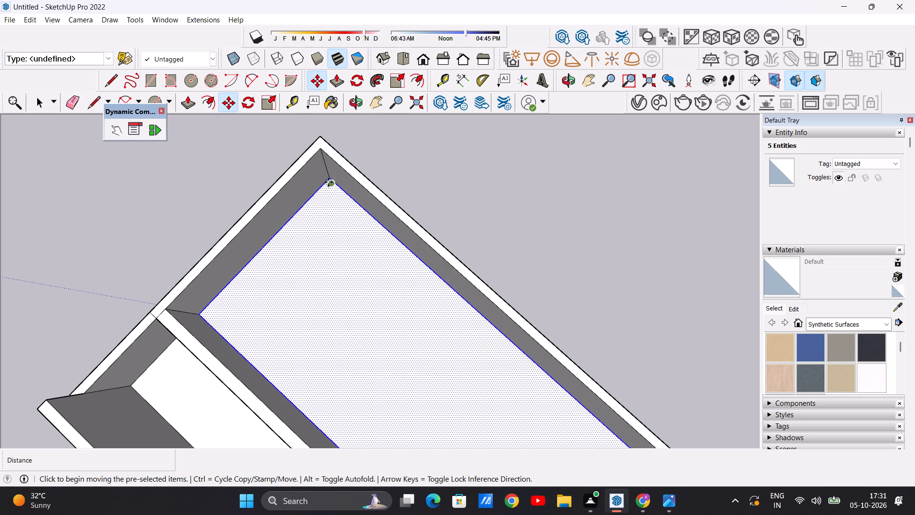
scroll(328, 182, "up", 4)
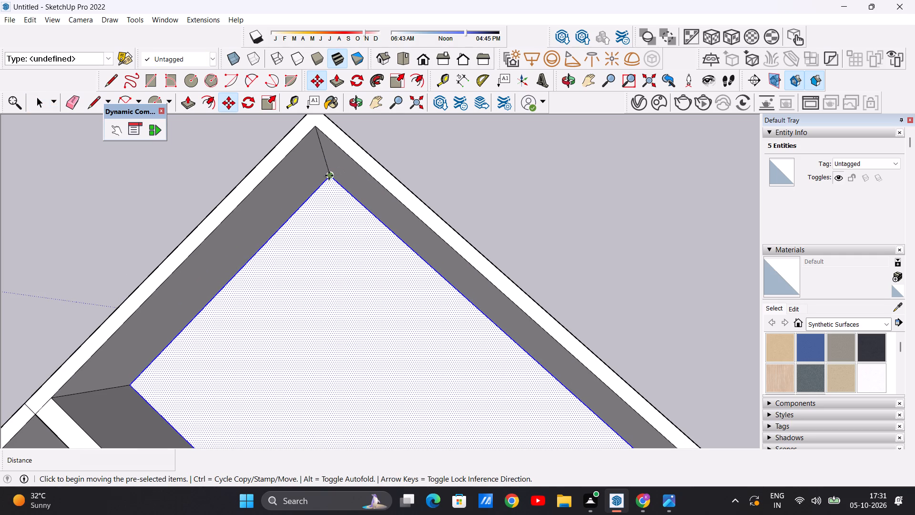
left_click(329, 175)
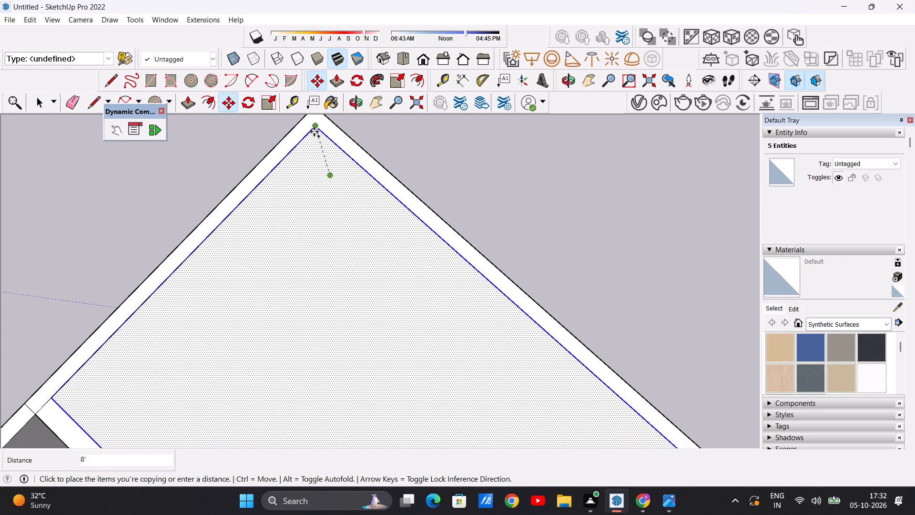
left_click(314, 132)
key("space")
scroll(380, 309, "down", 19)
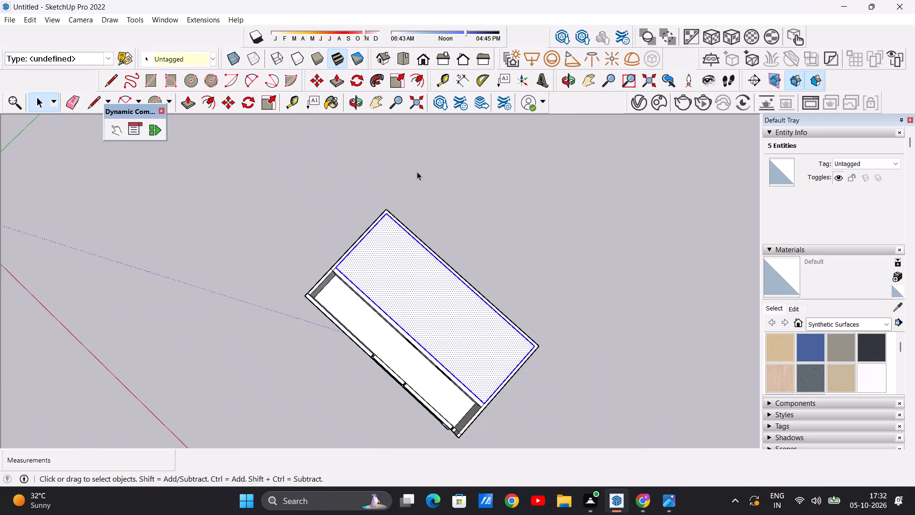
scroll(517, 194, "up", 5)
left_click(509, 245)
Copy the first-floor front terrace's floor face with its edges 8' straight up to the inner top corner of the walls.
scroll(406, 195, "down", 6)
middle_click_drag(358, 362, 358, 359)
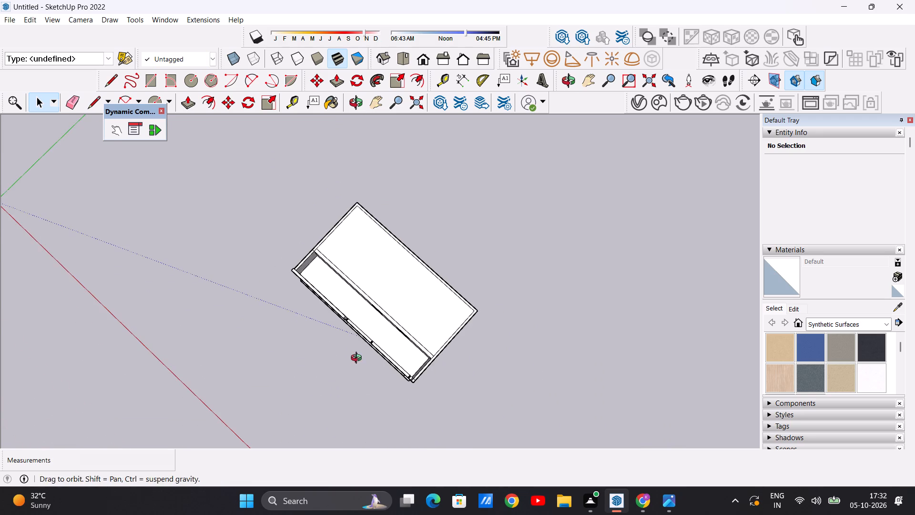
middle_click_drag(358, 359, 364, 305)
scroll(378, 312, "up", 12)
double_click(374, 332)
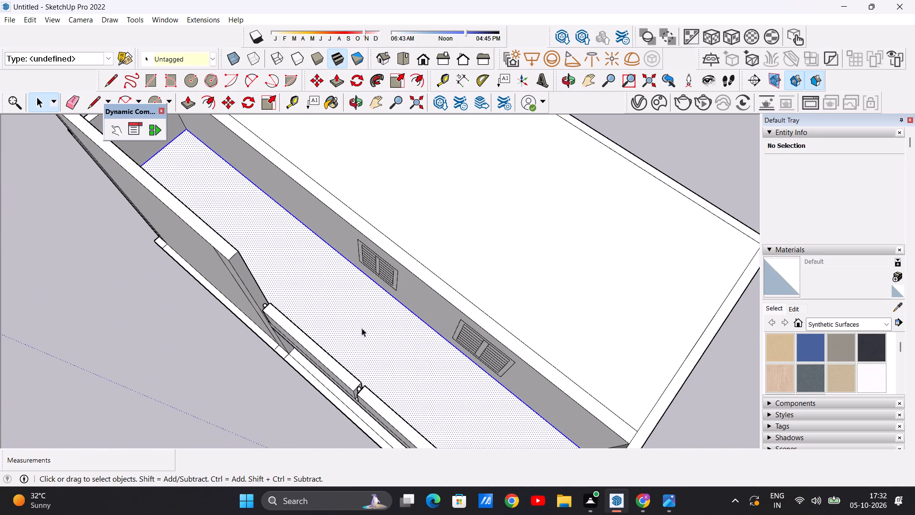
scroll(339, 311, "down", 6)
middle_click_drag(336, 313, 335, 426)
scroll(210, 176, "up", 5)
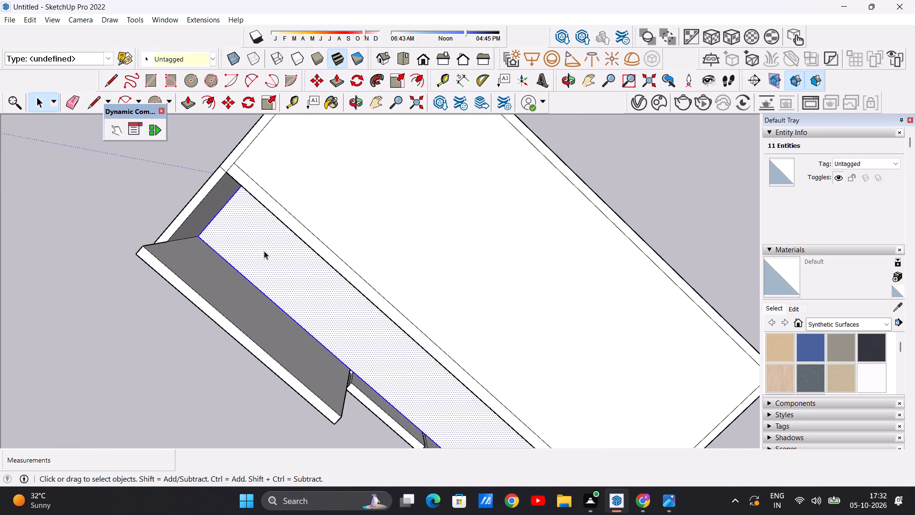
middle_click_drag(273, 272, 286, 215)
scroll(280, 252, "up", 1)
scroll(274, 185, "up", 1)
key("m")
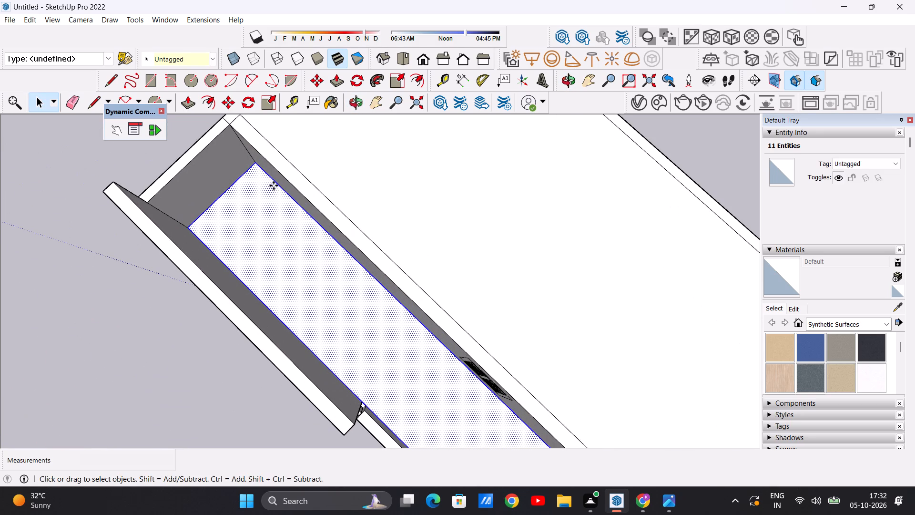
left_click(250, 161)
left_click(233, 127)
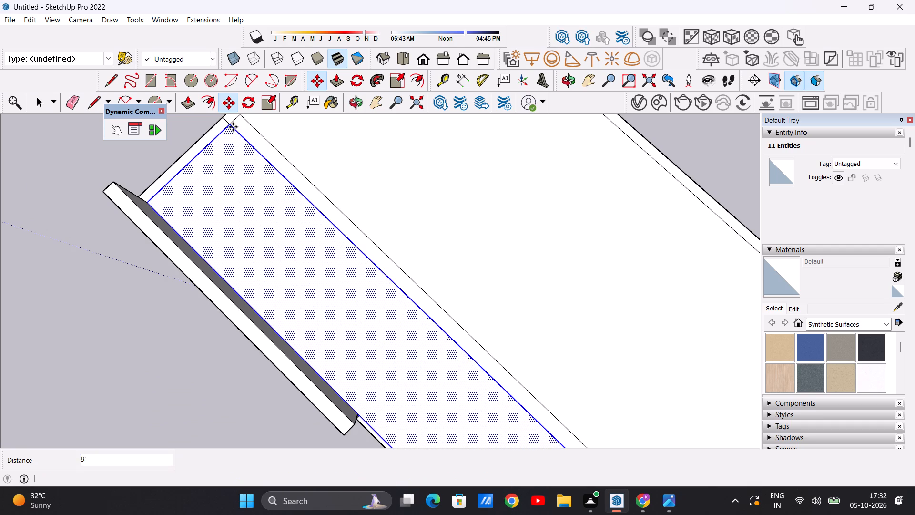
key("space")
scroll(276, 226, "down", 8)
left_click(181, 340)
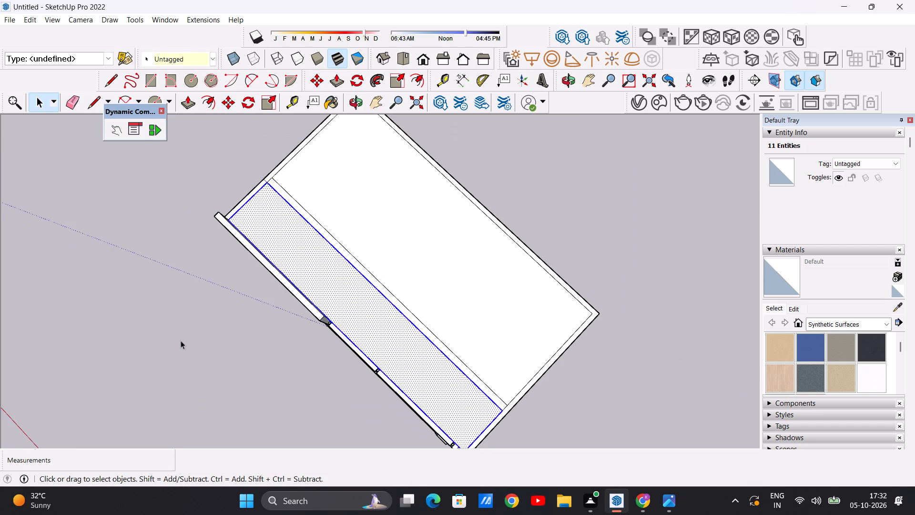
Examine the villa from the front and above, checking the closed first-floor roof over the terrace and rear room.
middle_click_drag(268, 374, 427, 151)
middle_click_drag(447, 337, 415, 228)
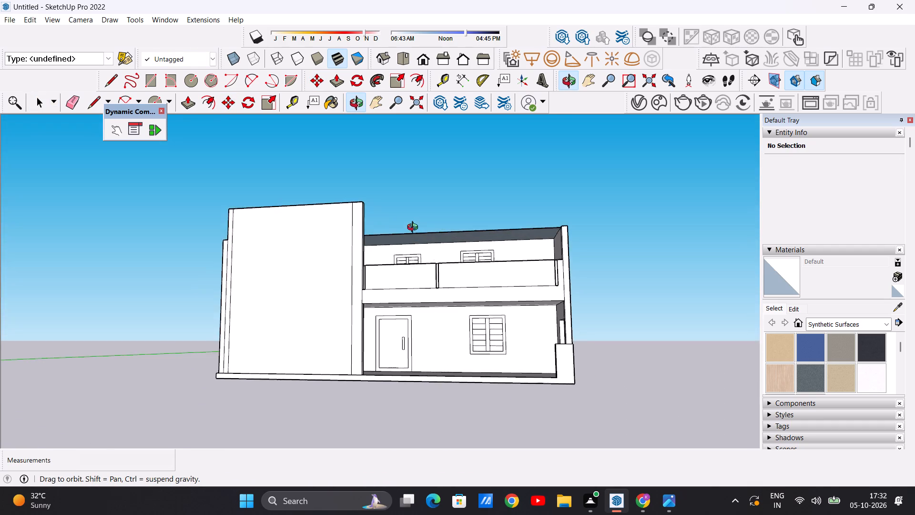
middle_click_drag(415, 228, 423, 283)
scroll(464, 264, "up", 7)
scroll(396, 289, "down", 7)
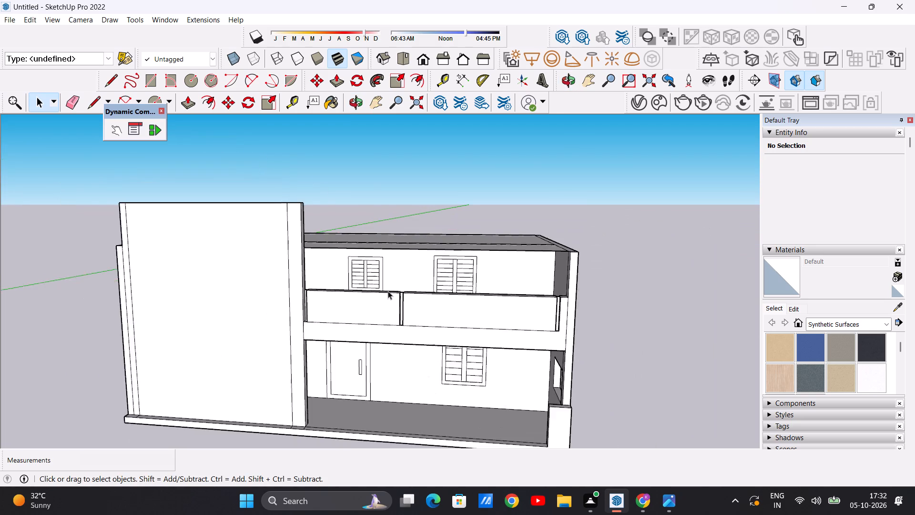
scroll(388, 291, "down", 3)
middle_click_drag(425, 276, 273, 395)
scroll(426, 316, "up", 6)
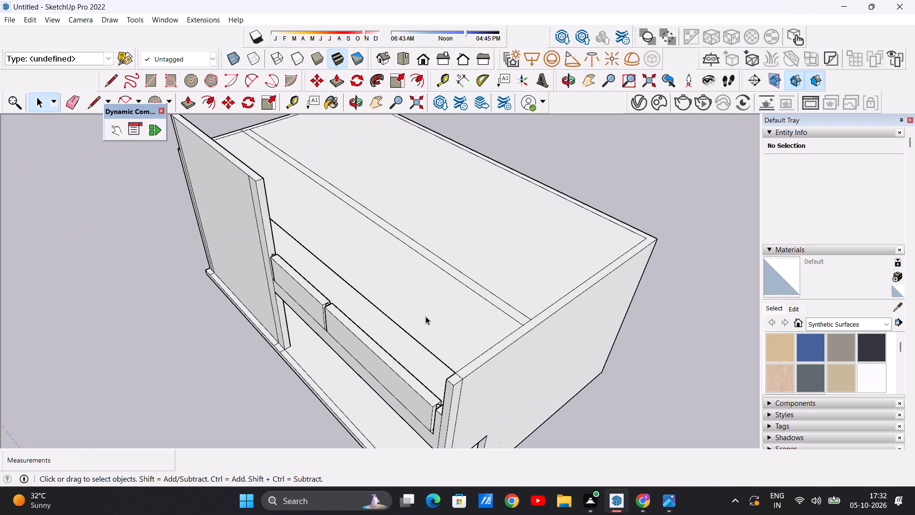
middle_click_drag(441, 340, 462, 297)
scroll(473, 295, "up", 4)
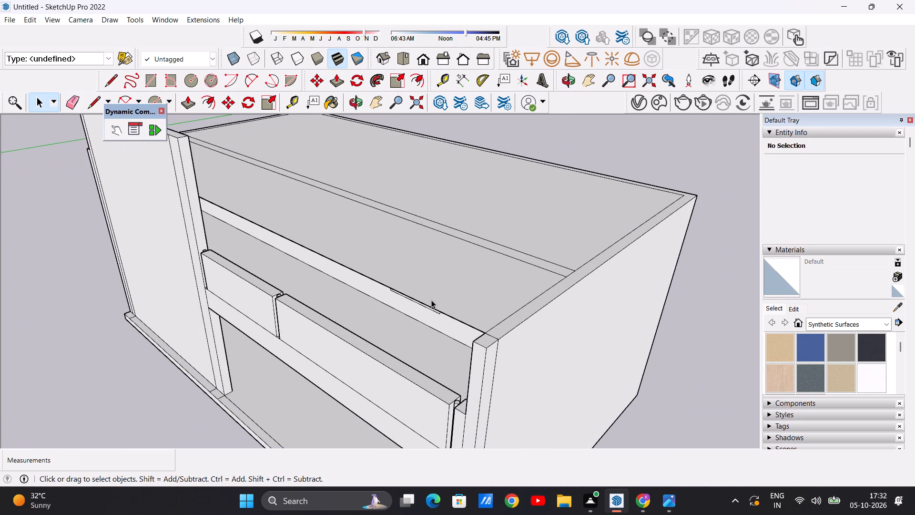
scroll(431, 300, "down", 3)
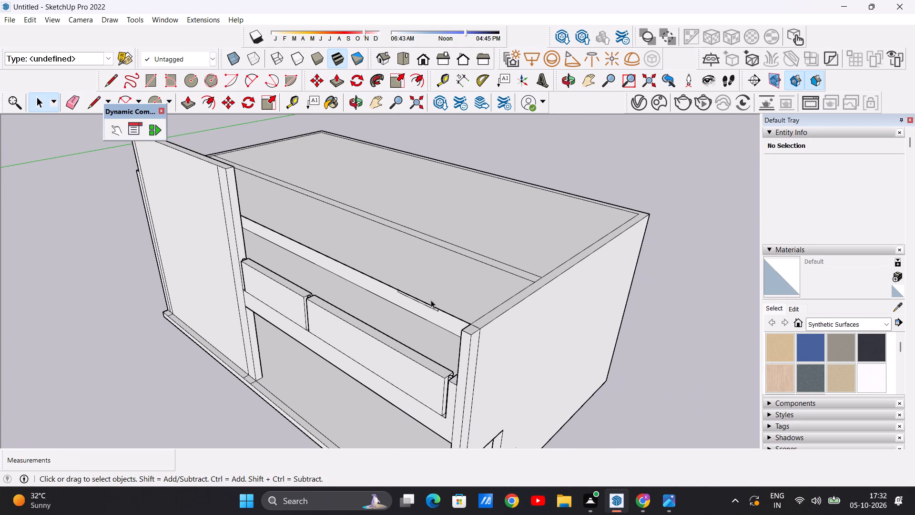
scroll(434, 298, "down", 1)
middle_click_drag(434, 310, 413, 300)
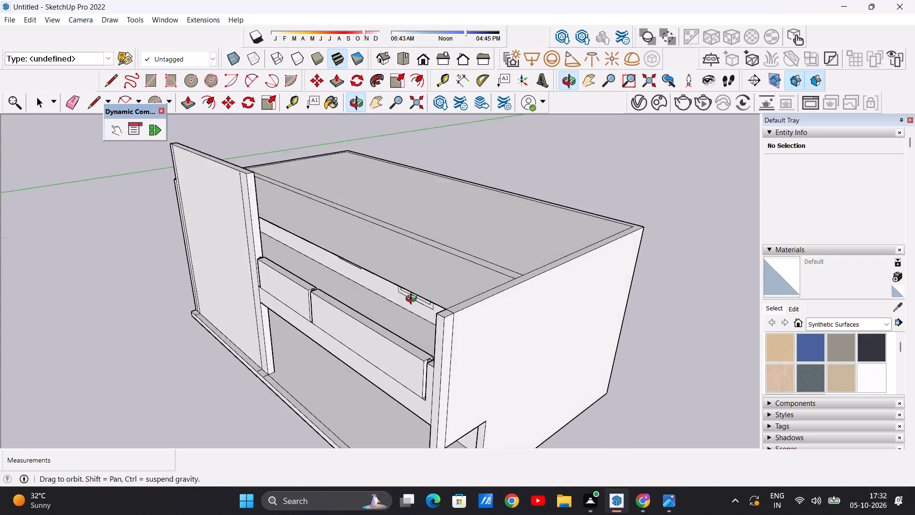
middle_click_drag(413, 300, 412, 337)
Push/Pull the roof face over the front terrace up 2'.
scroll(427, 325, "up", 1)
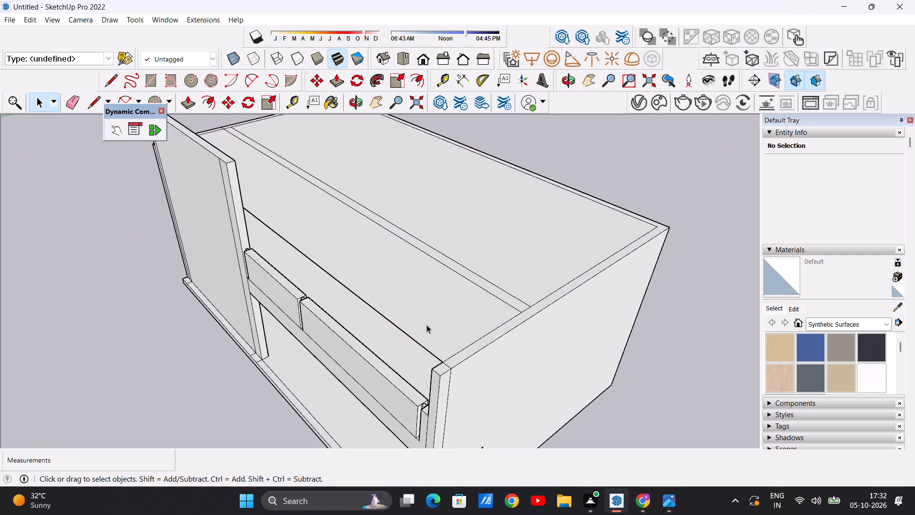
scroll(427, 325, "up", 1)
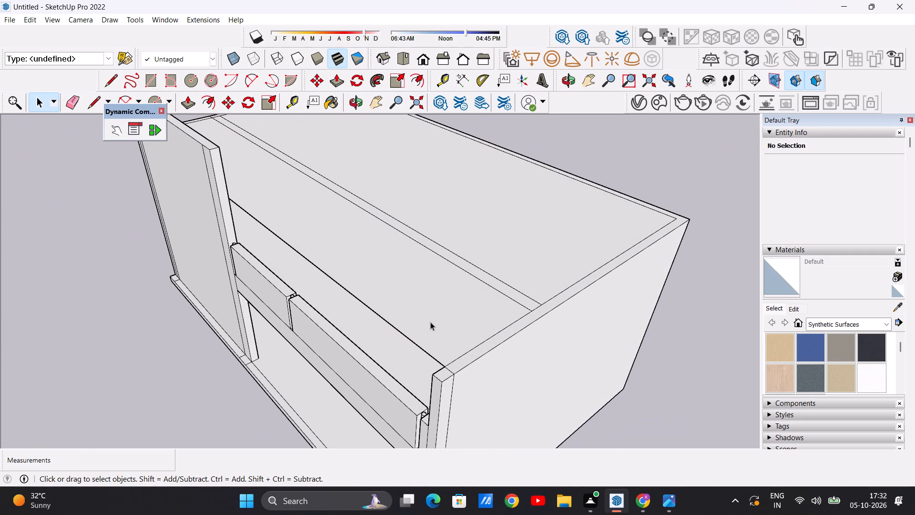
key("p")
scroll(437, 316, "up", 3)
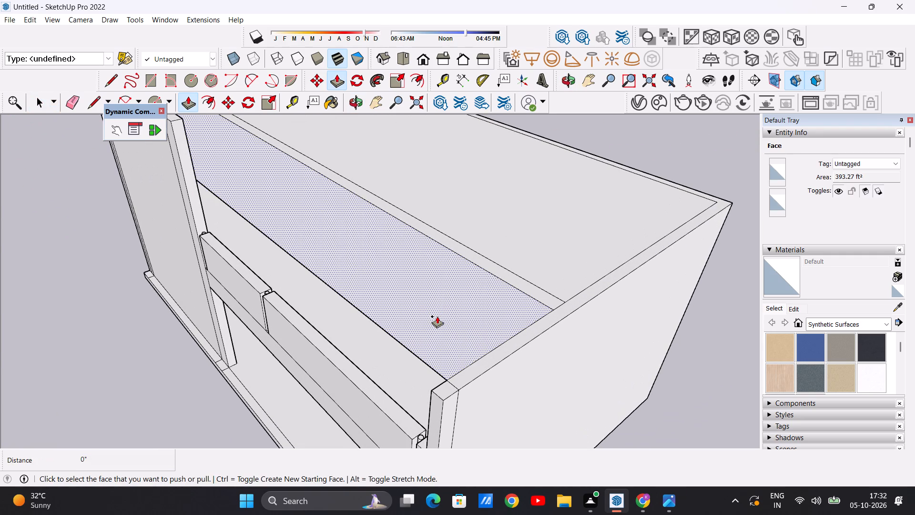
left_click(437, 316)
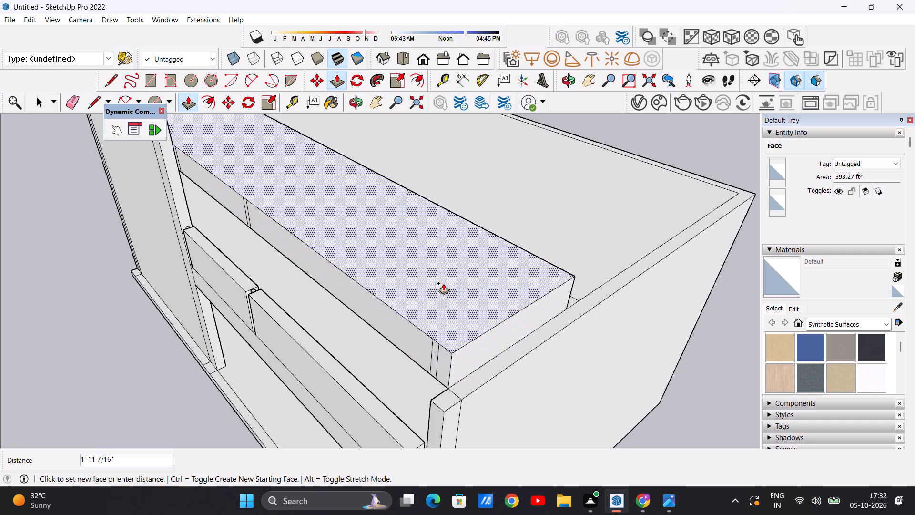
type("2'")
key("Return")
key("space")
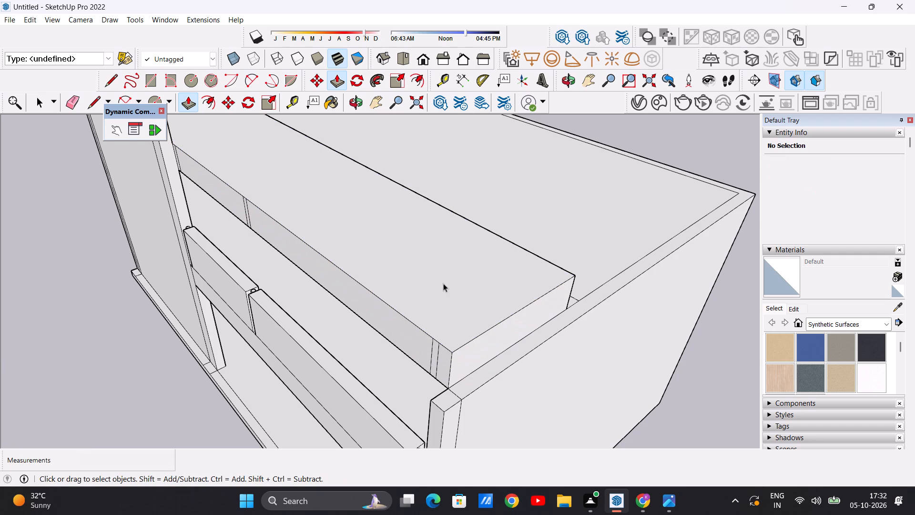
scroll(374, 326, "down", 5)
middle_click_drag(396, 349, 512, 236)
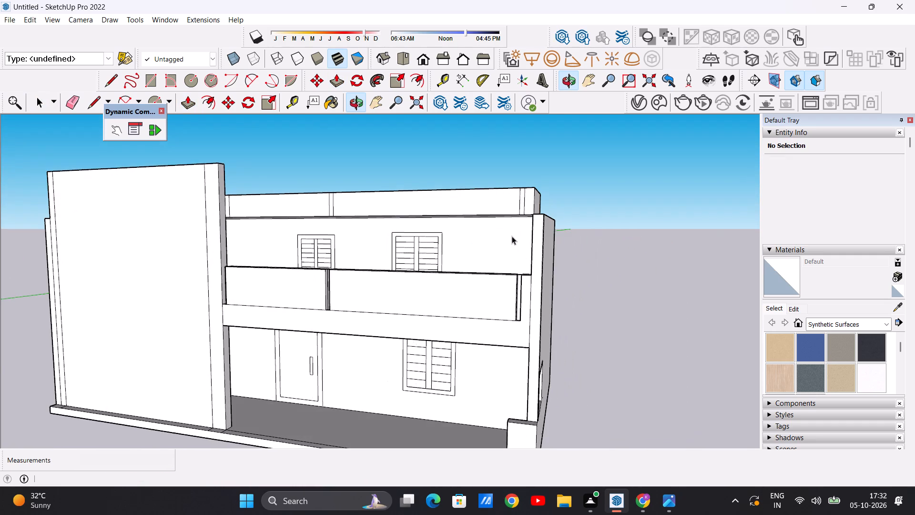
scroll(511, 218, "up", 3)
middle_click_drag(493, 227, 492, 282)
scroll(528, 233, "up", 1)
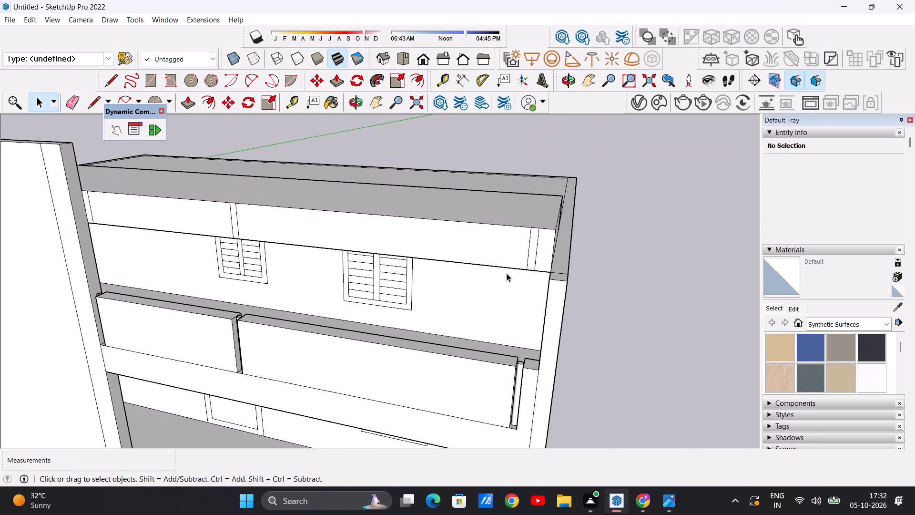
Erase the two vertical lines near the open-side end of the roof parapet's front face.
middle_click_drag(507, 273, 522, 238)
scroll(543, 223, "up", 3)
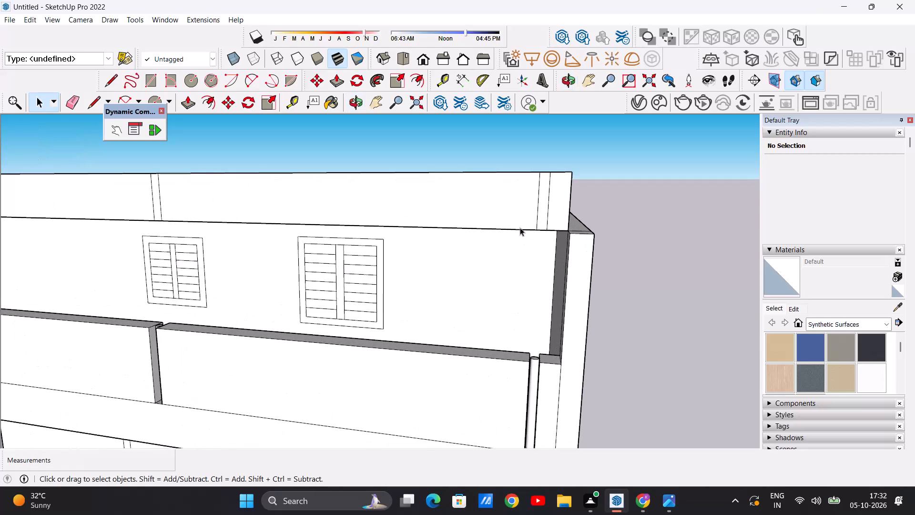
key("e")
scroll(545, 197, "up", 3)
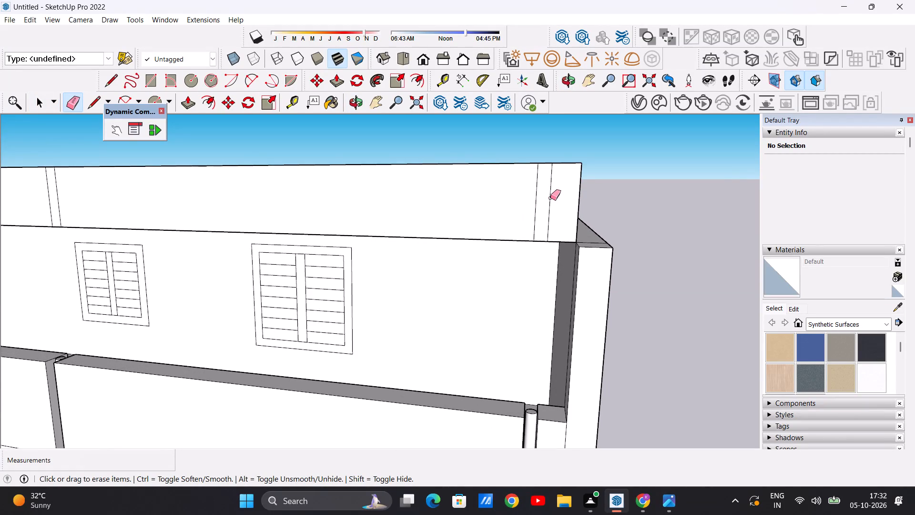
left_click_drag(552, 199, 533, 199)
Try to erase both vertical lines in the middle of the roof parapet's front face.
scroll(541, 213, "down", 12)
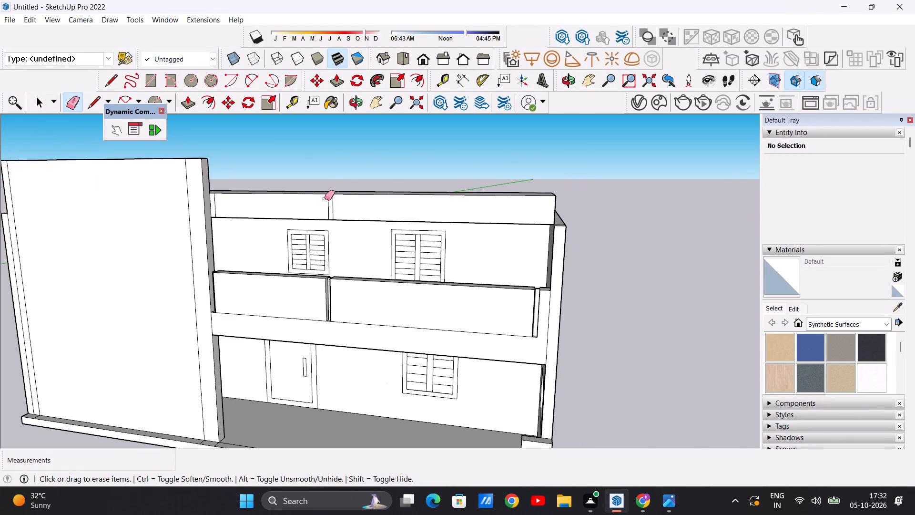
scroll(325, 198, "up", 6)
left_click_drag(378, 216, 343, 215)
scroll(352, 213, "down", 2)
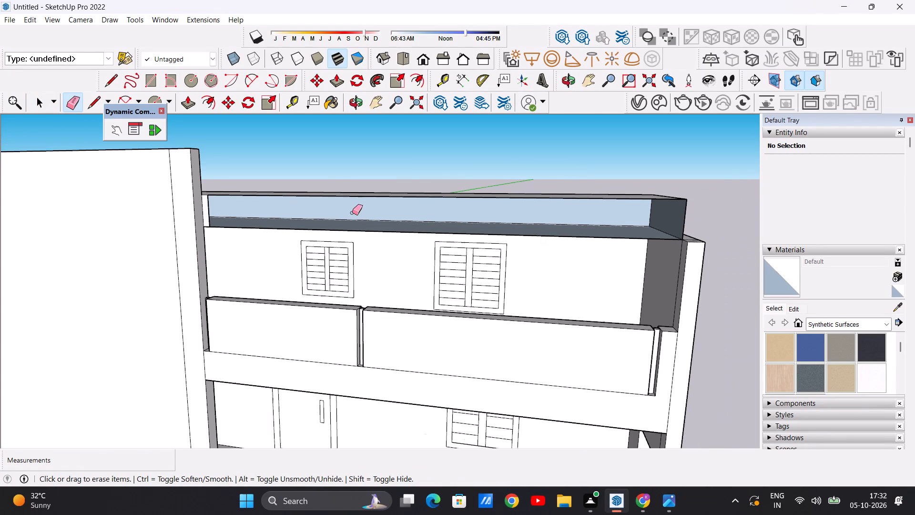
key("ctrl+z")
Erase the one of the two middle vertical lines on the parapet's front face that is farther from the tall wall.
scroll(392, 219, "up", 6)
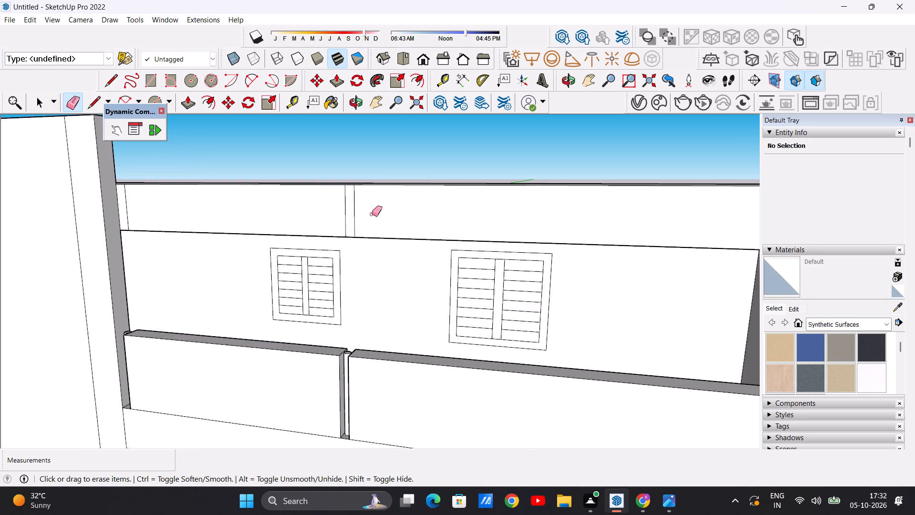
scroll(372, 214, "up", 9)
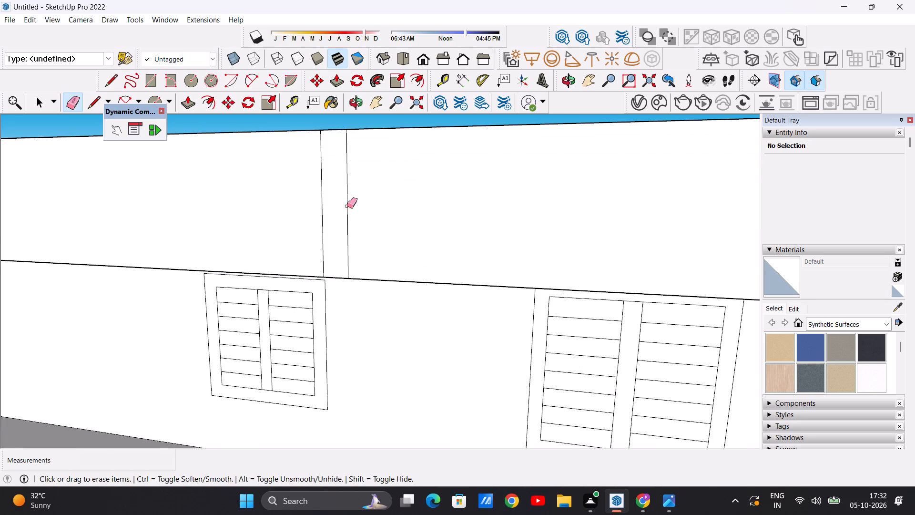
left_click(347, 206)
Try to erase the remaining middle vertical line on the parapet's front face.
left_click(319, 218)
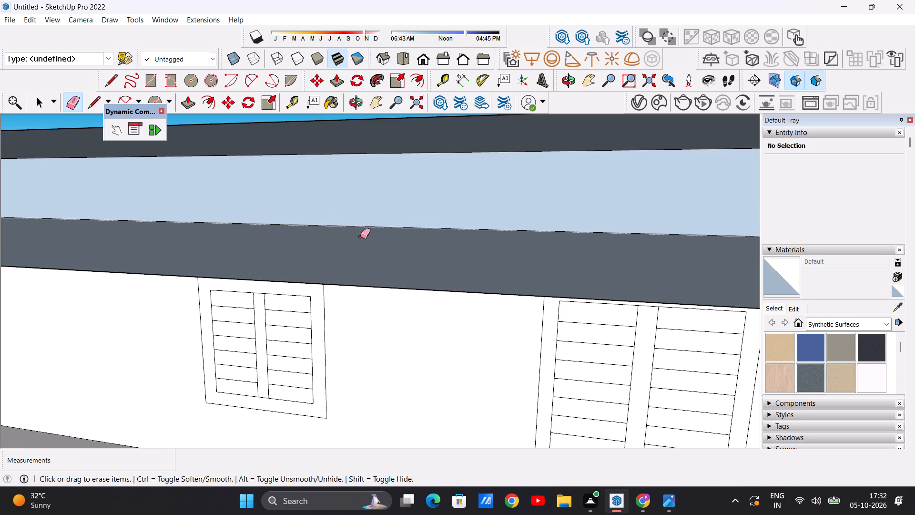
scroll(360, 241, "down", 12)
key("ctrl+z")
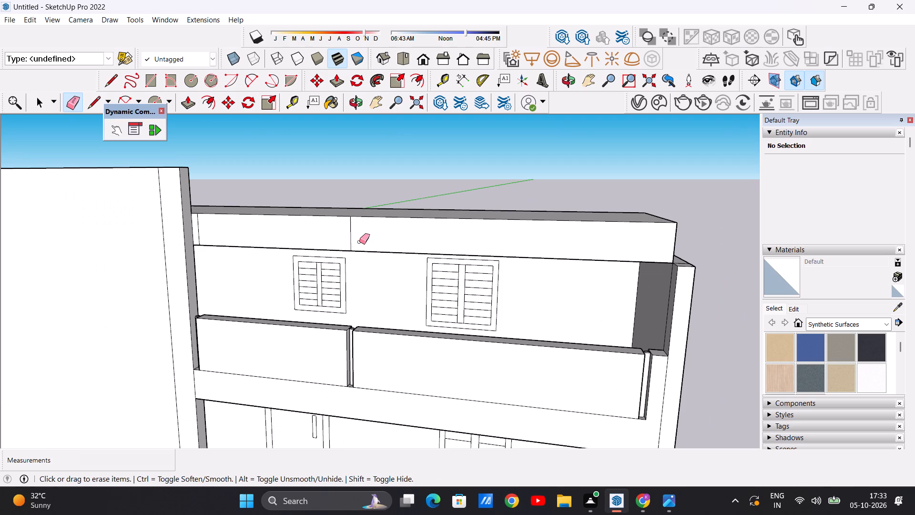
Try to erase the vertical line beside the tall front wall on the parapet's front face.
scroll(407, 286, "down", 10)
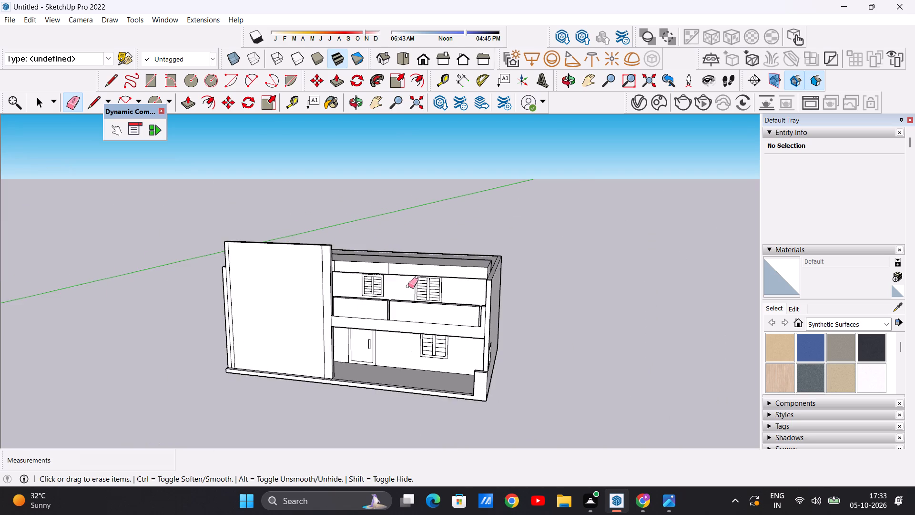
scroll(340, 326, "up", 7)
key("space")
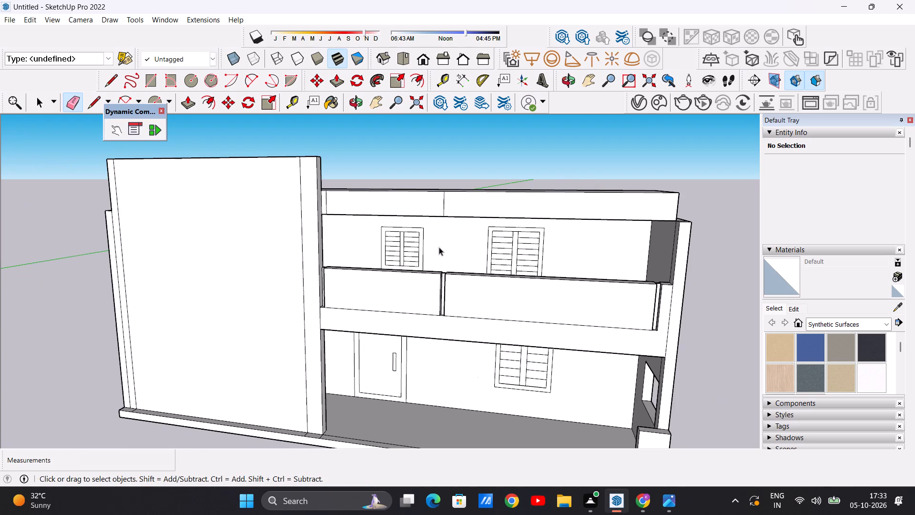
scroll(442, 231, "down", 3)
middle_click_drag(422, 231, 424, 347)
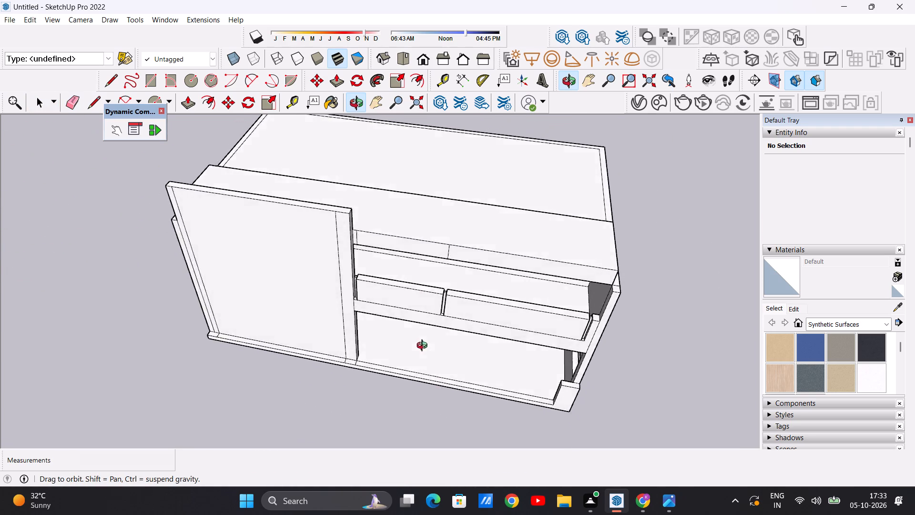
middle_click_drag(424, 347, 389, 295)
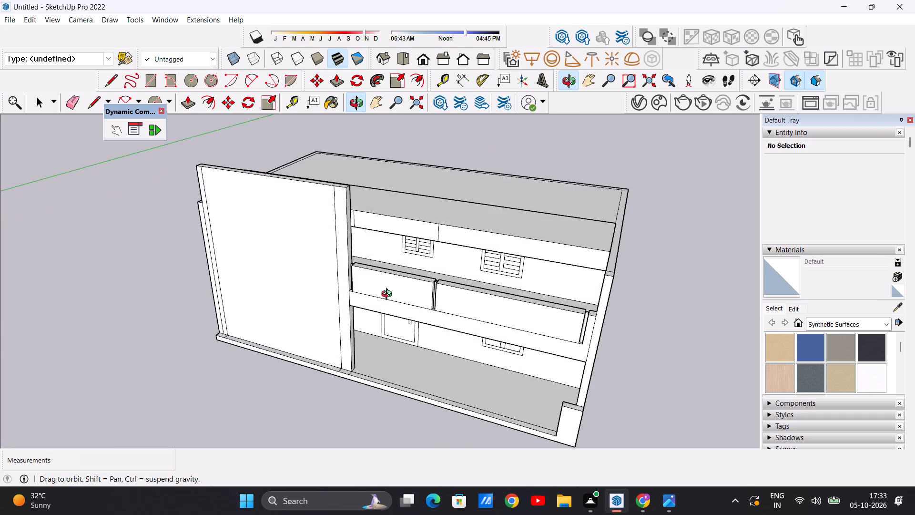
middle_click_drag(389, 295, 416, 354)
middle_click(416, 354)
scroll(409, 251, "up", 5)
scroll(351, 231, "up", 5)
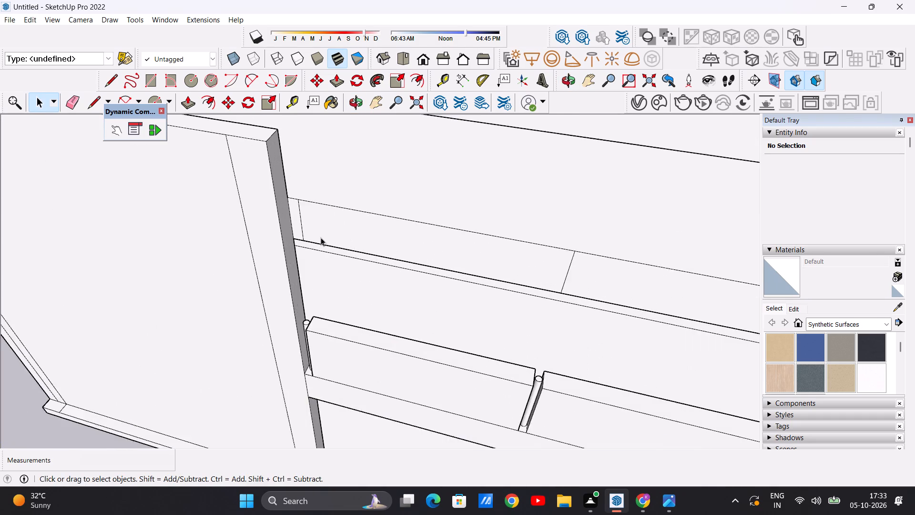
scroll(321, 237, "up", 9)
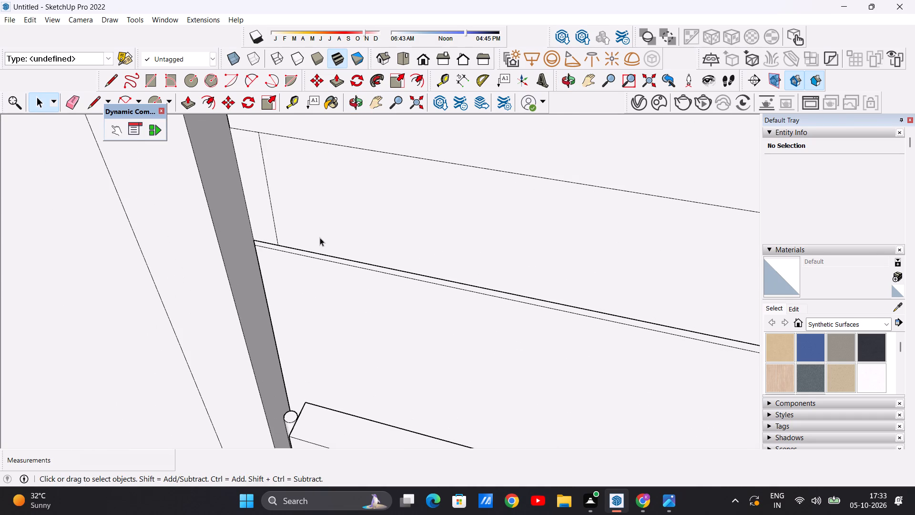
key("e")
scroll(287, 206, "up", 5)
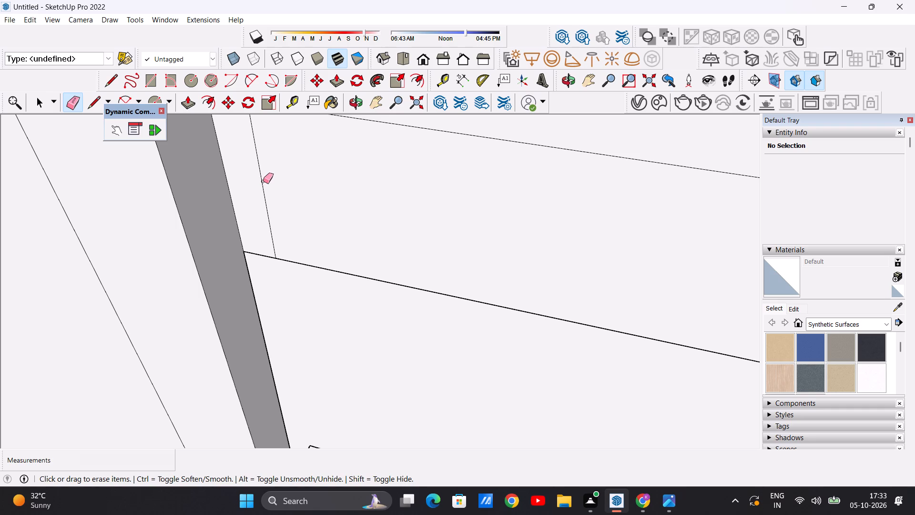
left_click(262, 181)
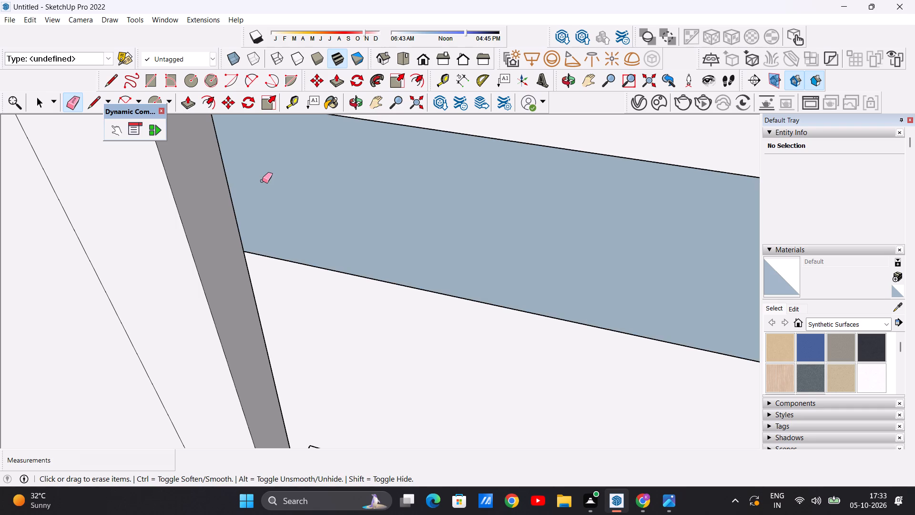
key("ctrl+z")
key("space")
Push/Pull the rear face of the raised roof block about 19' 6" back to the inner edge of the rear parapet.
scroll(325, 285, "down", 11)
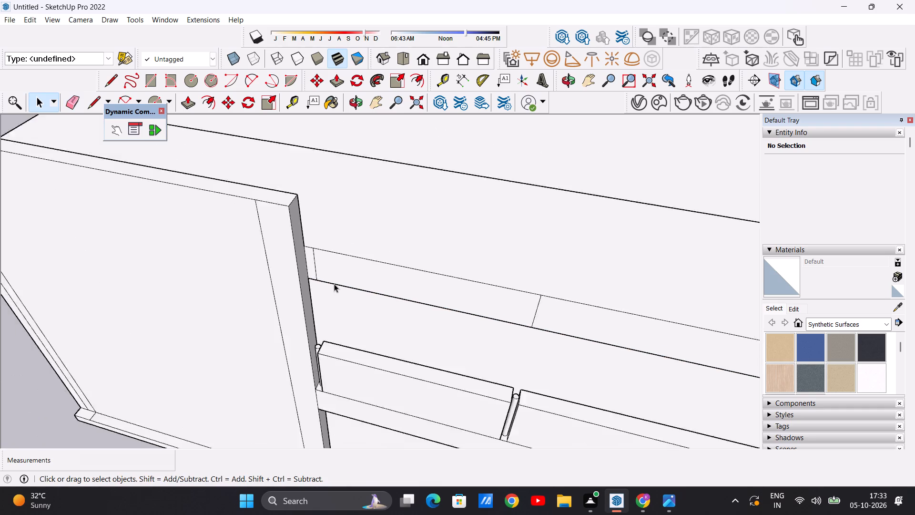
scroll(334, 284, "down", 10)
middle_click_drag(442, 305, 387, 156)
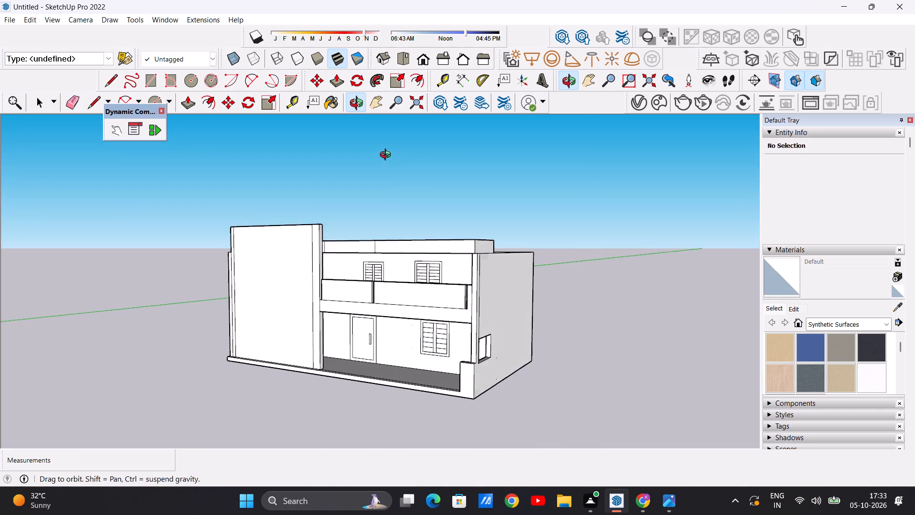
middle_click_drag(387, 156, 158, 314)
scroll(375, 319, "up", 2)
middle_click_drag(413, 349, 345, 296)
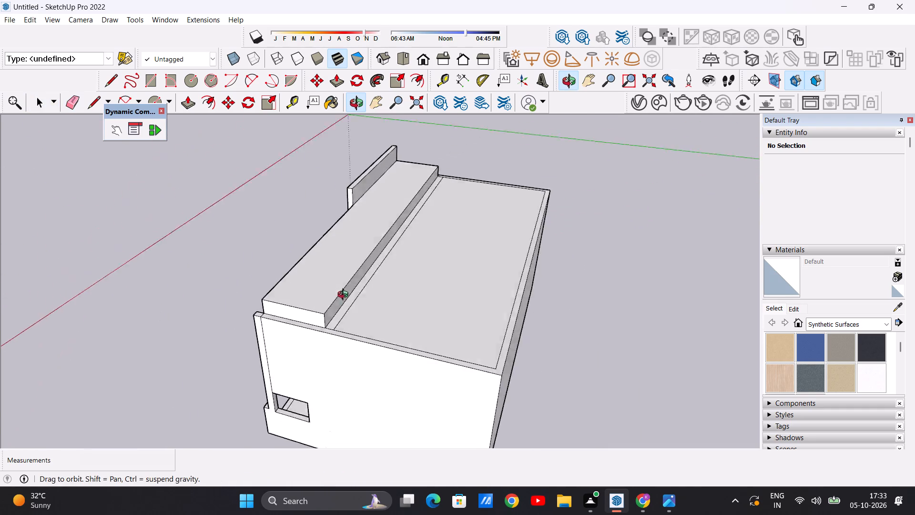
middle_click_drag(345, 296, 313, 294)
scroll(315, 292, "up", 12)
scroll(307, 288, "down", 6)
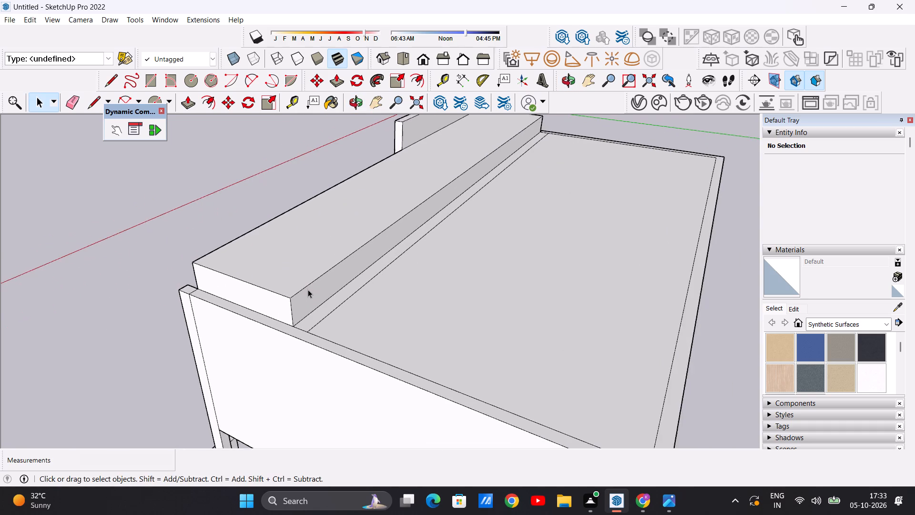
scroll(308, 289, "down", 6)
scroll(311, 290, "up", 8)
key("p")
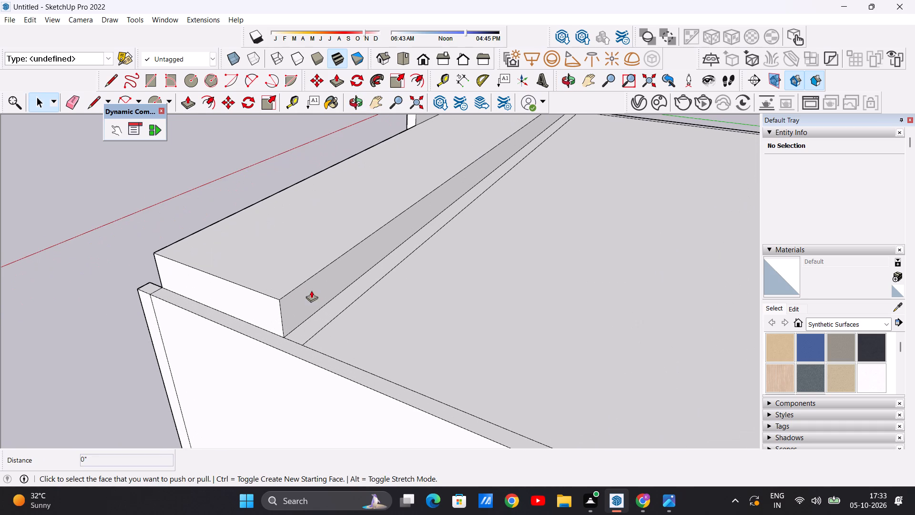
scroll(282, 290, "up", 6)
left_click(290, 308)
scroll(346, 312, "down", 3)
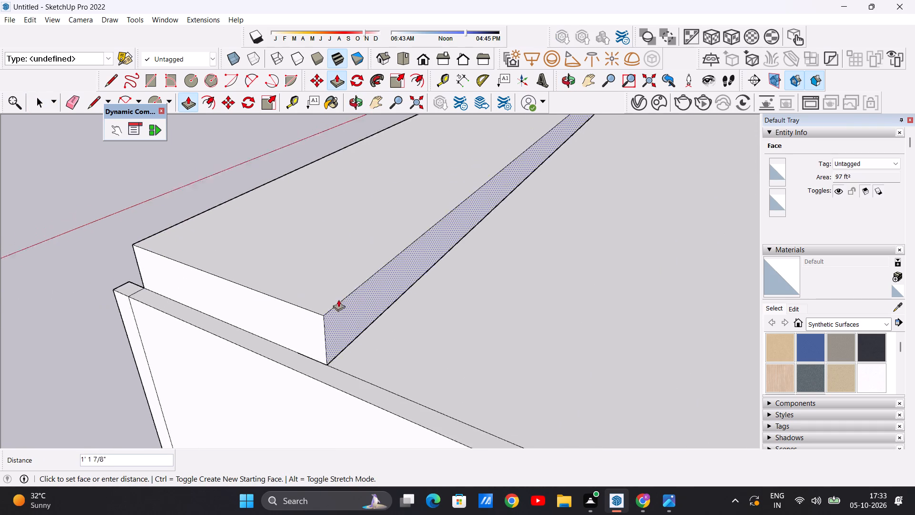
scroll(338, 299, "down", 9)
scroll(473, 318, "down", 6)
scroll(539, 361, "up", 13)
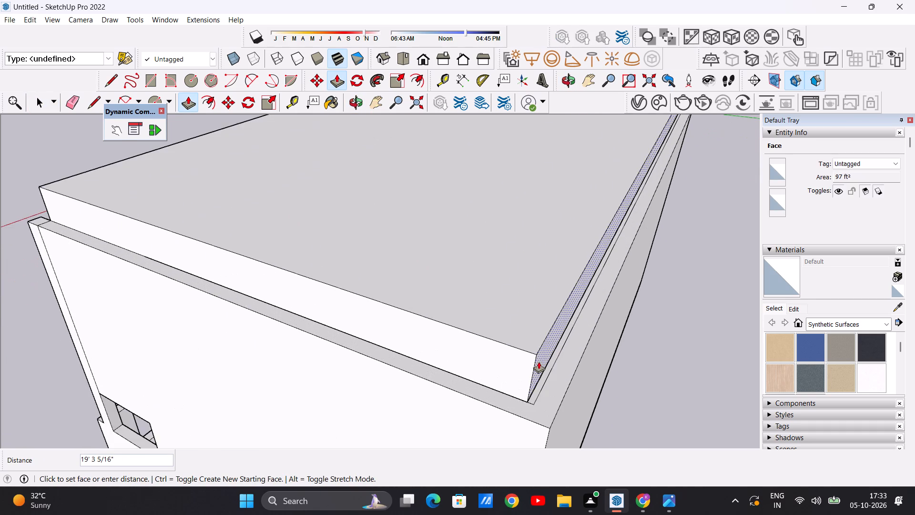
scroll(536, 409, "up", 4)
left_click(536, 409)
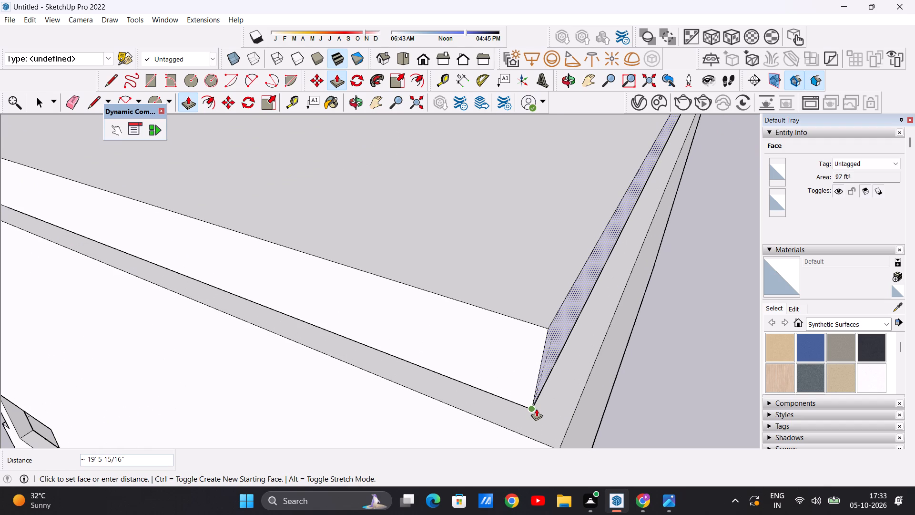
key("space")
Examine the front facade, the balcony level and the extended roof block from the front, above and the side.
scroll(557, 356, "down", 16)
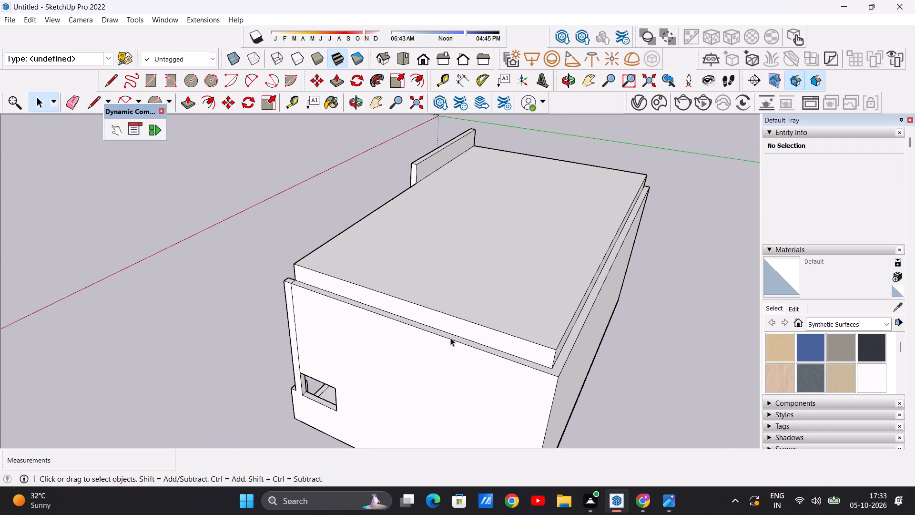
middle_click_drag(331, 341, 631, 278)
middle_click_drag(446, 304, 614, 254)
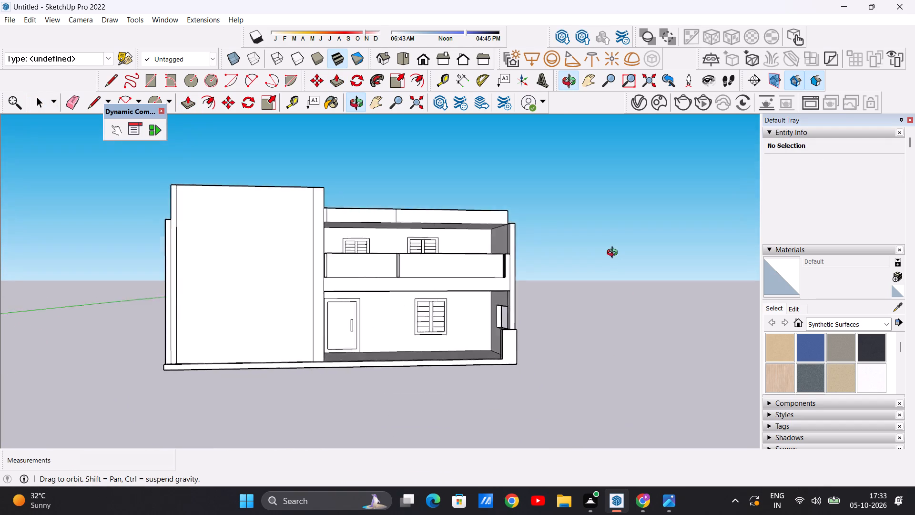
middle_click_drag(614, 254, 558, 285)
scroll(349, 250, "up", 7)
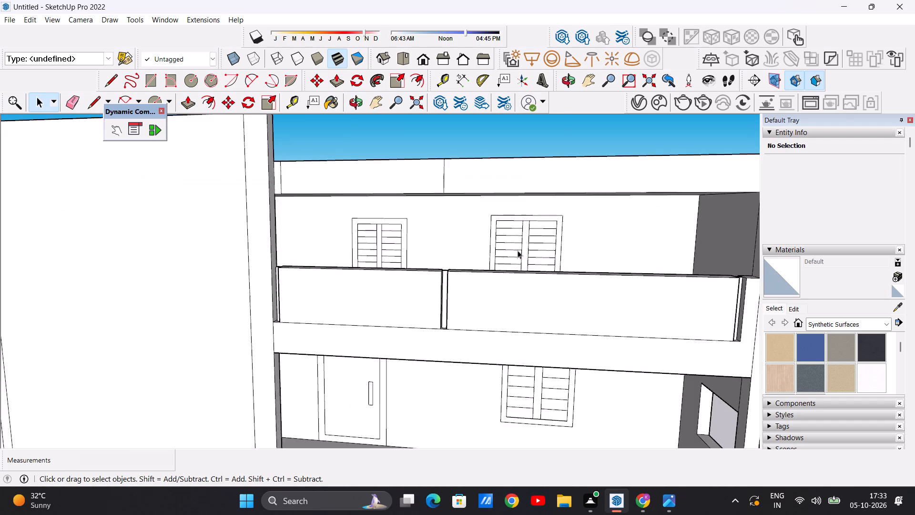
scroll(531, 250, "down", 6)
middle_click_drag(471, 268, 394, 263)
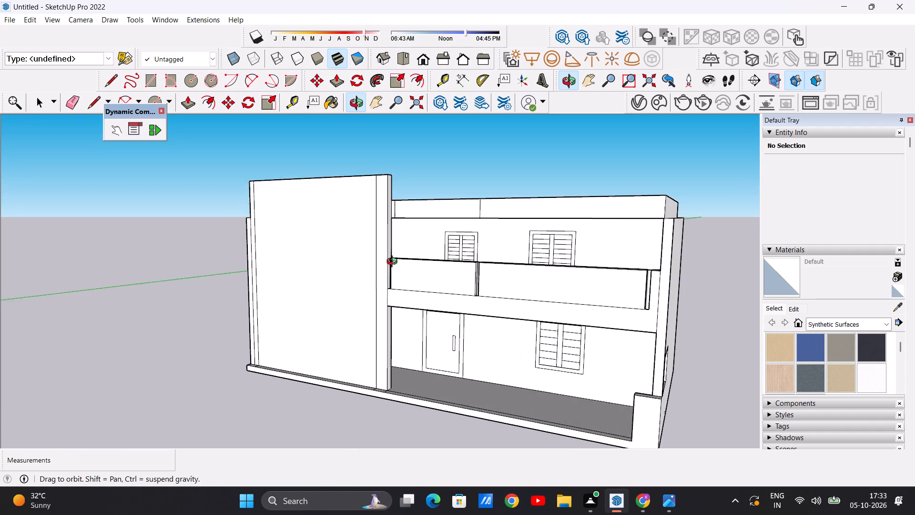
middle_click_drag(394, 263, 479, 264)
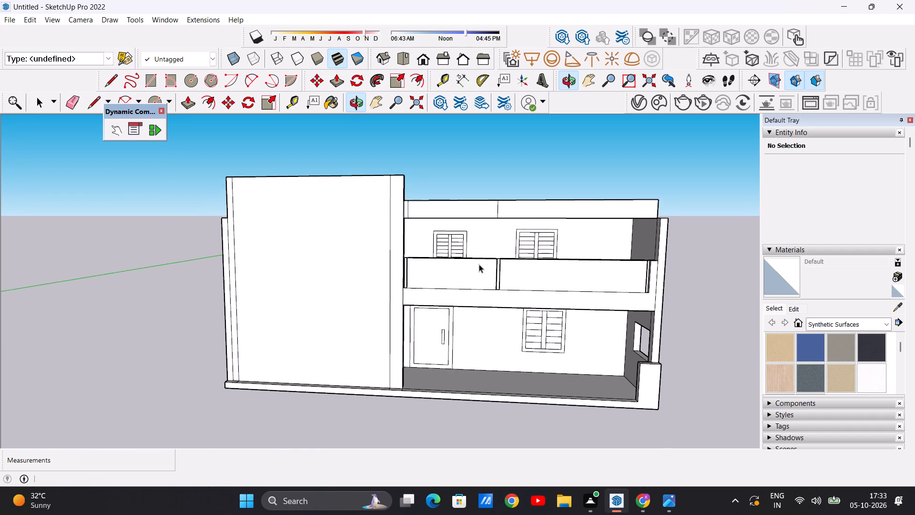
scroll(533, 206, "up", 12)
scroll(410, 242, "down", 16)
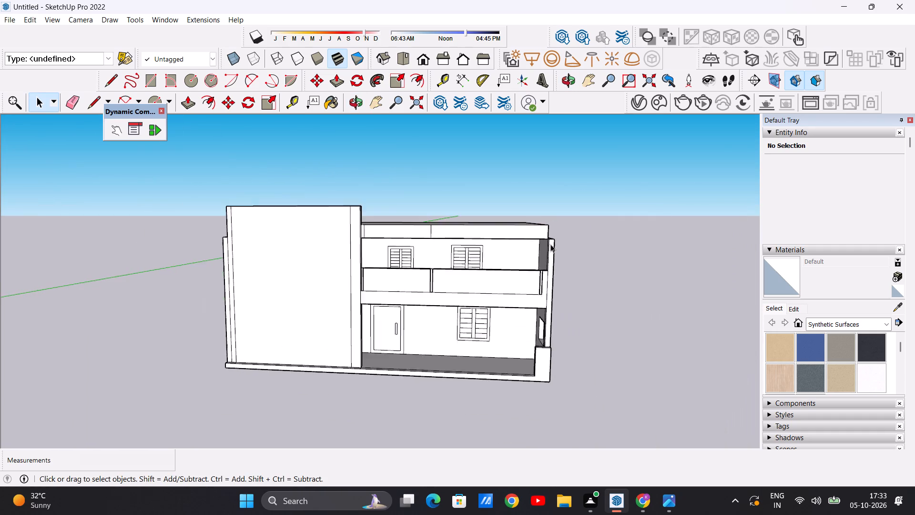
scroll(550, 244, "up", 1)
middle_click_drag(469, 278, 468, 287)
scroll(465, 258, "up", 6)
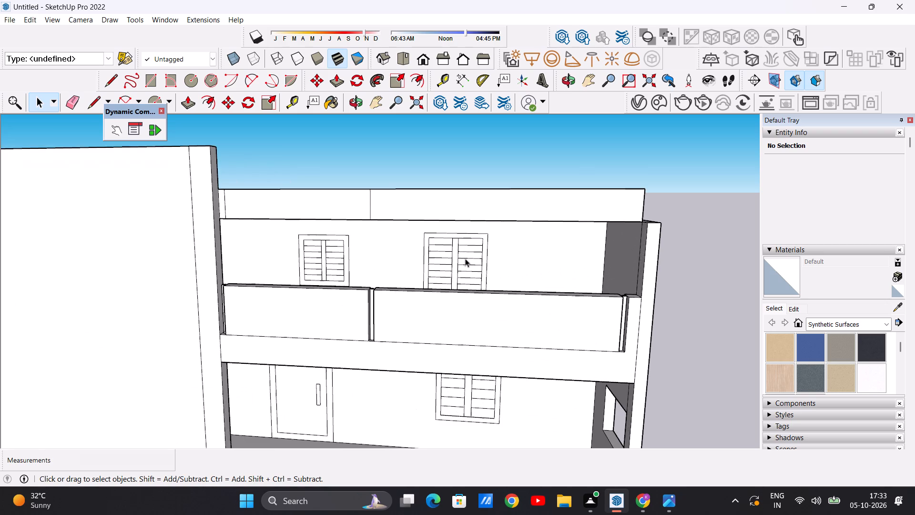
scroll(468, 255, "down", 10)
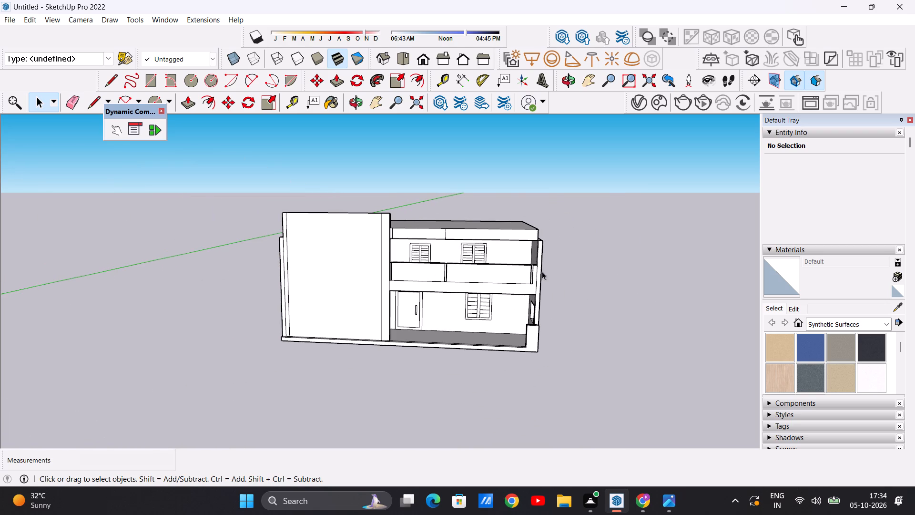
scroll(427, 350, "up", 7)
scroll(409, 309, "down", 5)
scroll(415, 303, "up", 1)
middle_click_drag(415, 303, 282, 471)
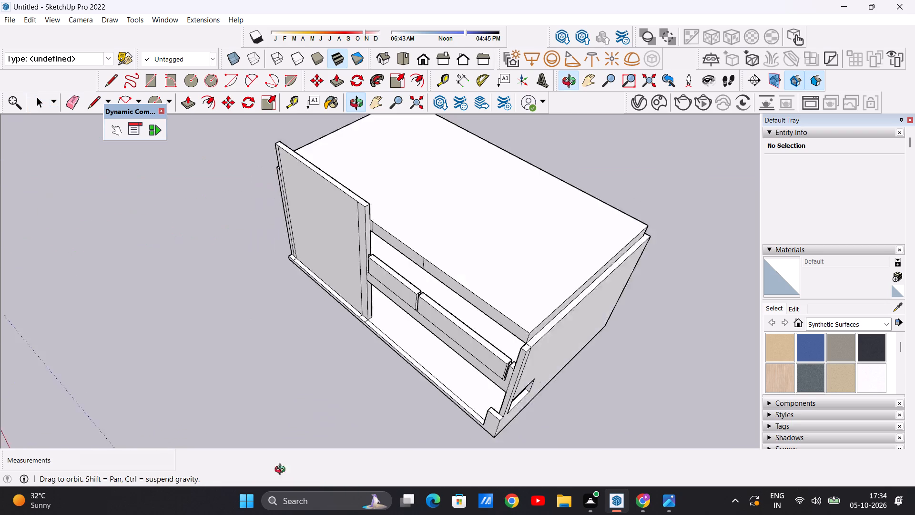
middle_click_drag(282, 471, 234, 359)
scroll(296, 226, "down", 8)
middle_click_drag(416, 222, 312, 364)
scroll(409, 263, "up", 9)
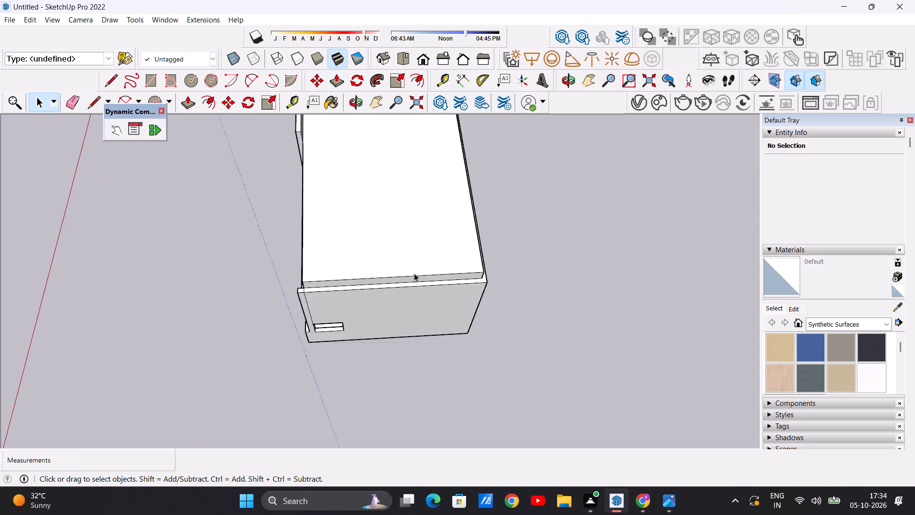
scroll(414, 273, "up", 13)
scroll(456, 302, "down", 5)
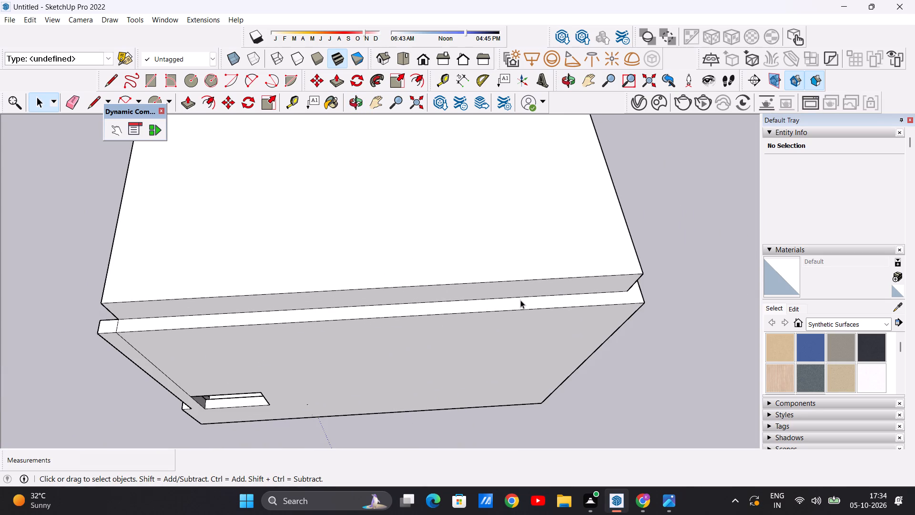
Push/Pull the top face of the rear and side perimeter walls up 6' around the roof.
scroll(160, 311, "up", 7)
scroll(168, 328, "down", 2)
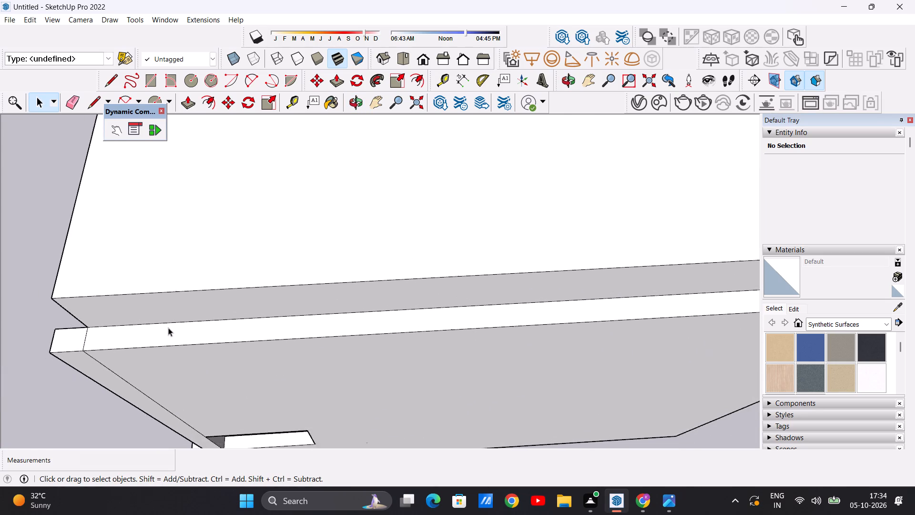
scroll(168, 328, "down", 14)
scroll(366, 323, "up", 7)
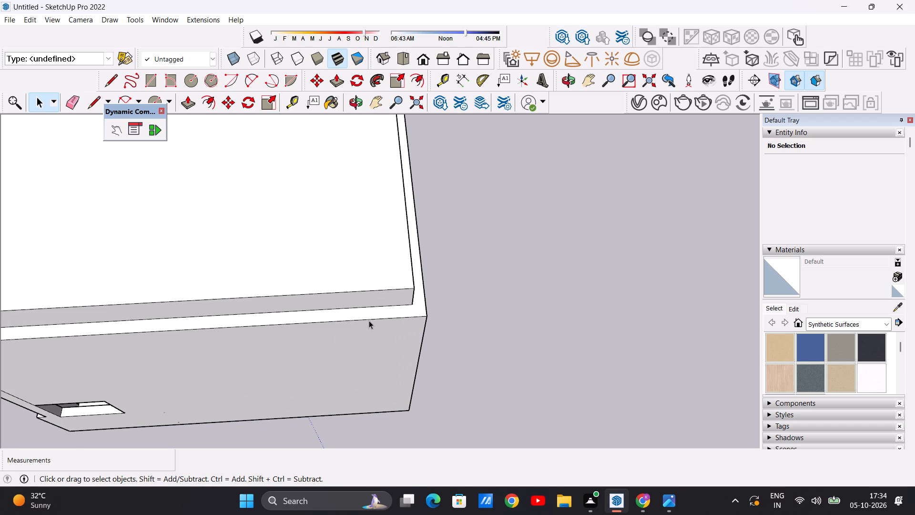
key("p")
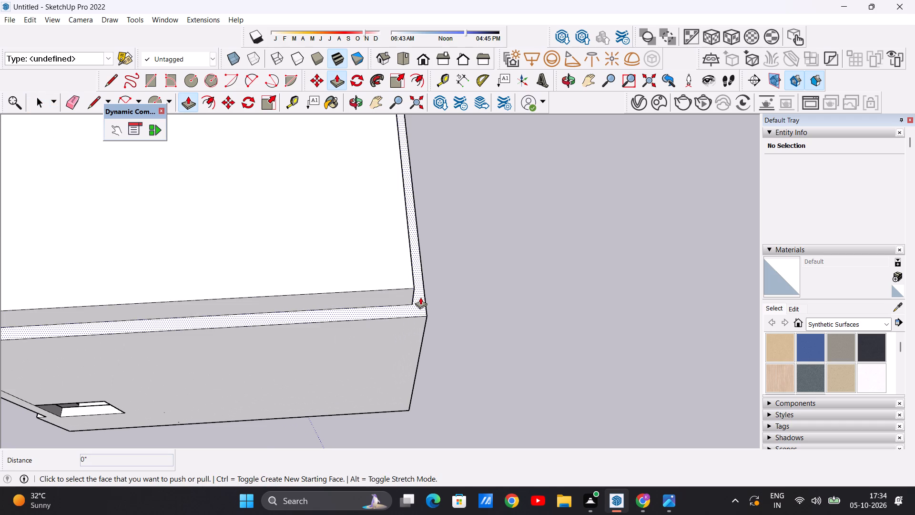
scroll(420, 298, "up", 6)
left_click(425, 313)
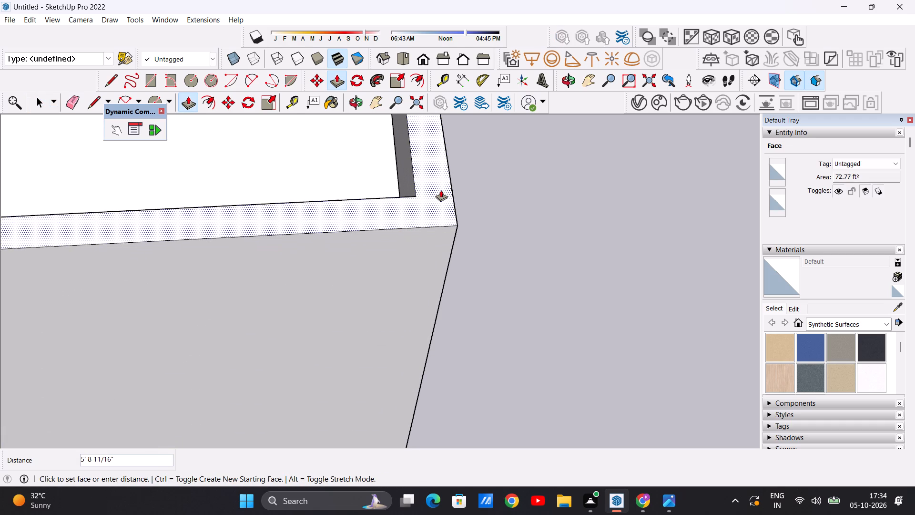
type("6'")
key("Return")
key("space")
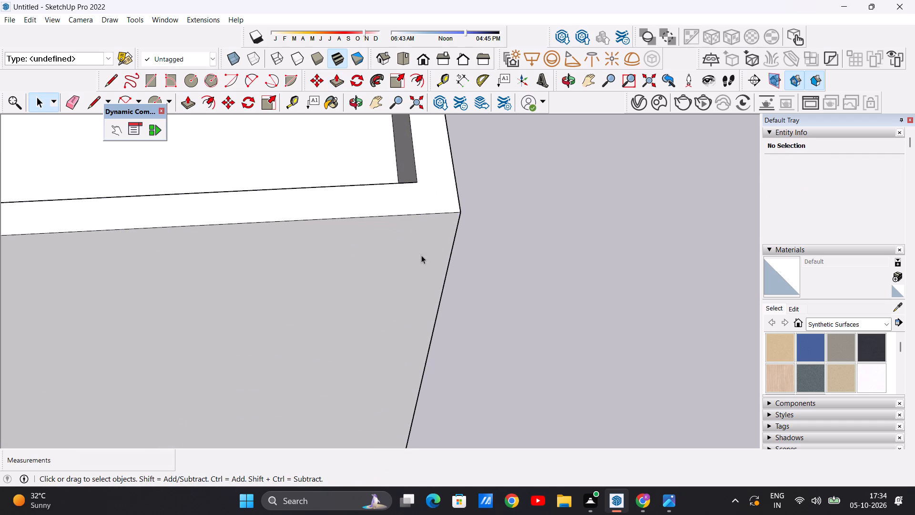
Push/Pull the top of the lower side-wall section beside the tall front wall up about 4' 9 11/16".
scroll(421, 255, "down", 19)
middle_click_drag(253, 271, 529, 144)
middle_click_drag(237, 265, 335, 215)
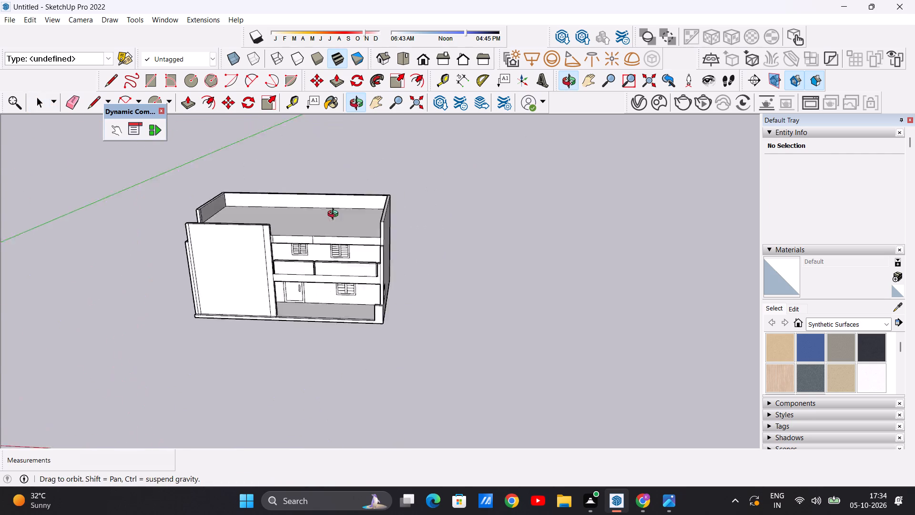
middle_click_drag(335, 215, 430, 172)
scroll(393, 225, "up", 6)
middle_click_drag(376, 224, 260, 341)
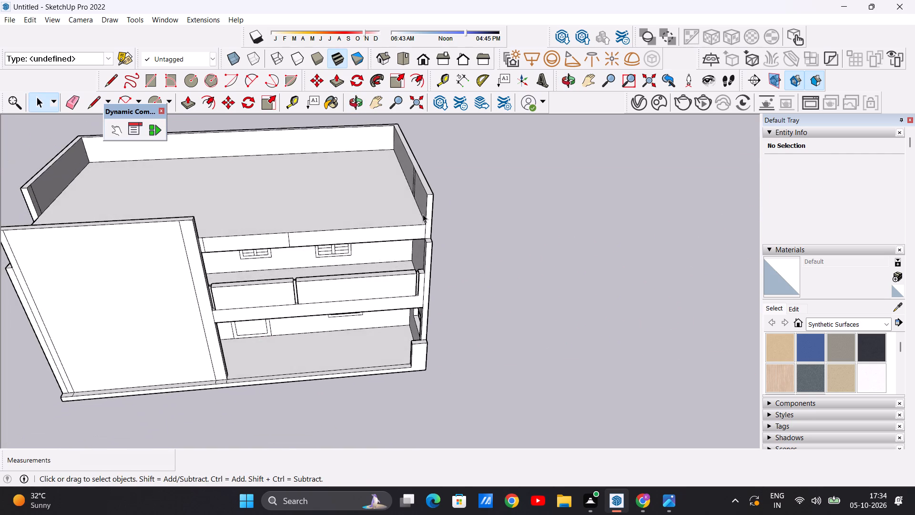
scroll(425, 214, "down", 10)
scroll(71, 266, "up", 7)
middle_click_drag(190, 290, 314, 355)
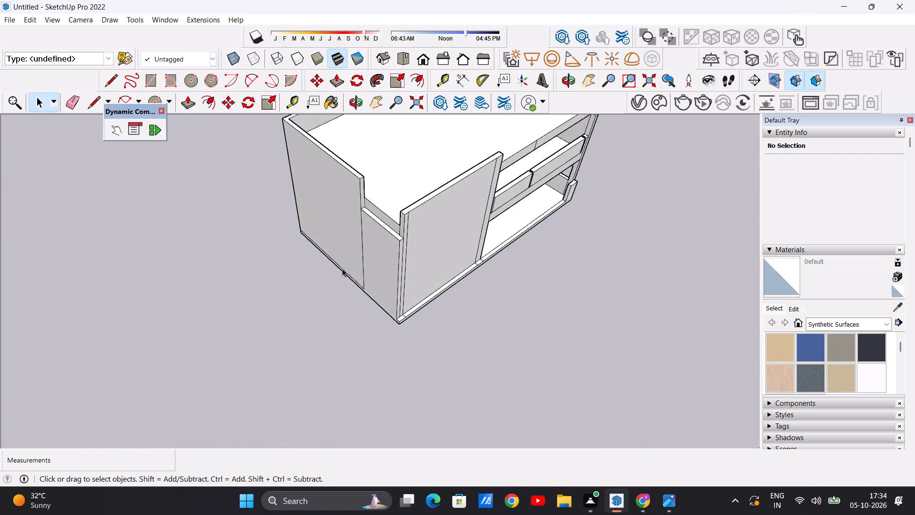
scroll(375, 232, "up", 7)
scroll(241, 244, "down", 12)
scroll(276, 214, "up", 14)
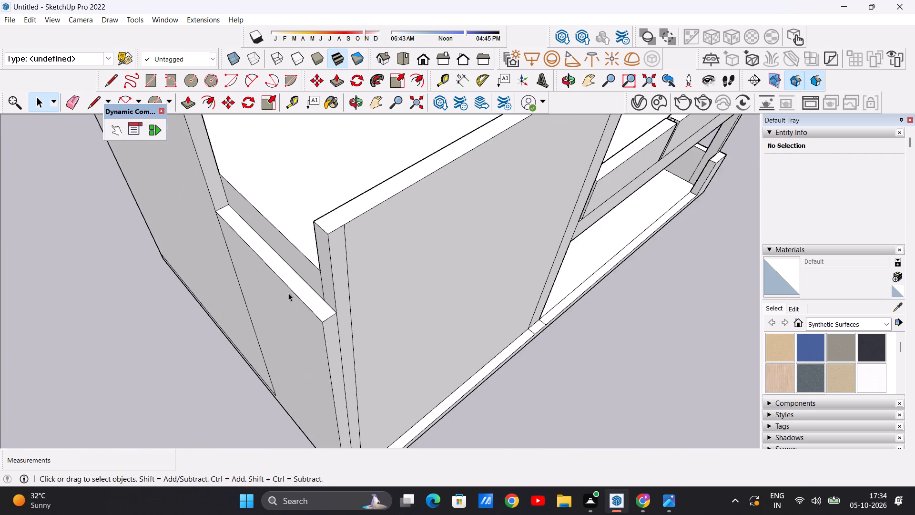
scroll(288, 293, "up", 6)
key("p")
left_click(306, 272)
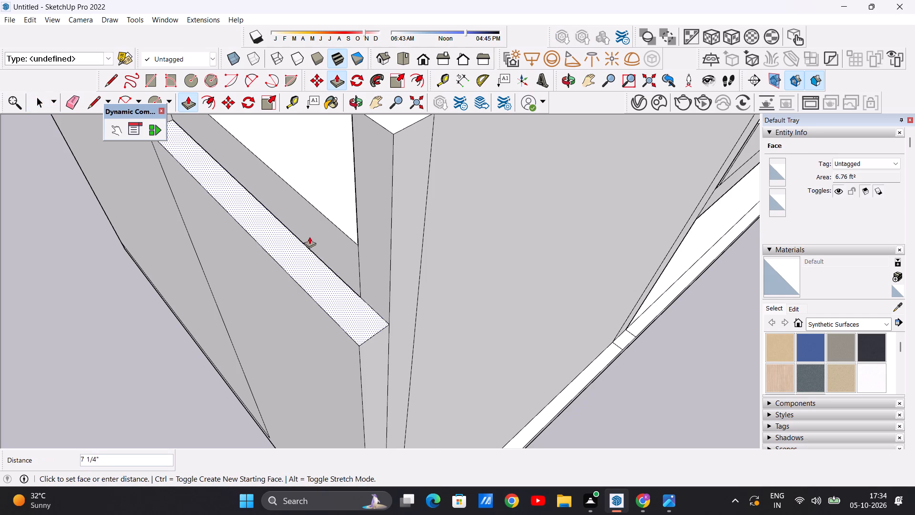
scroll(312, 227, "down", 10)
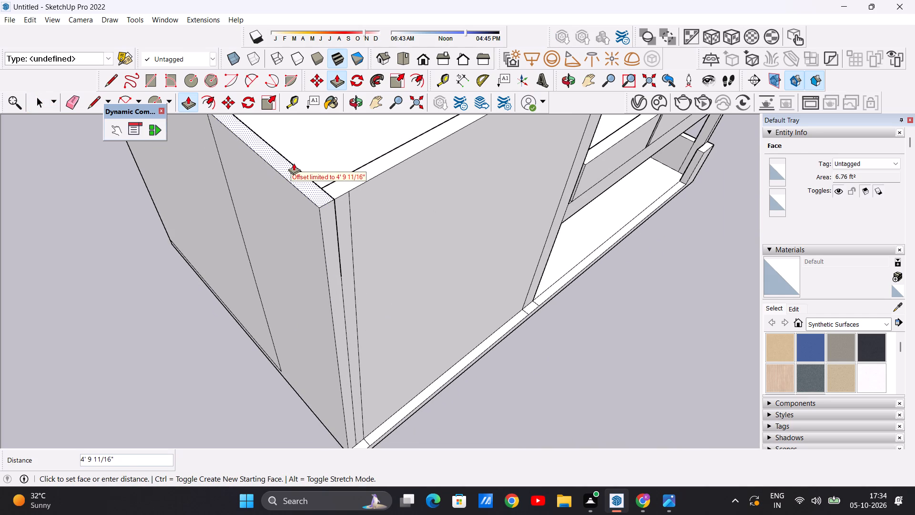
left_click(294, 163)
key("space")
Push/Pull the same side-wall section up another 1' 2 5/16" to align with the top of the adjoining parapet.
scroll(181, 323, "down", 11)
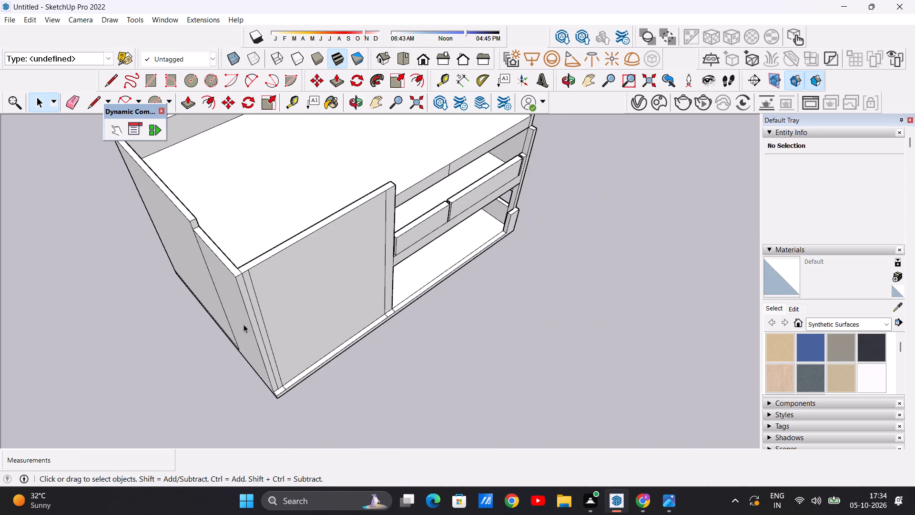
middle_click_drag(256, 336, 225, 276)
scroll(207, 222, "up", 8)
middle_click_drag(222, 238, 283, 294)
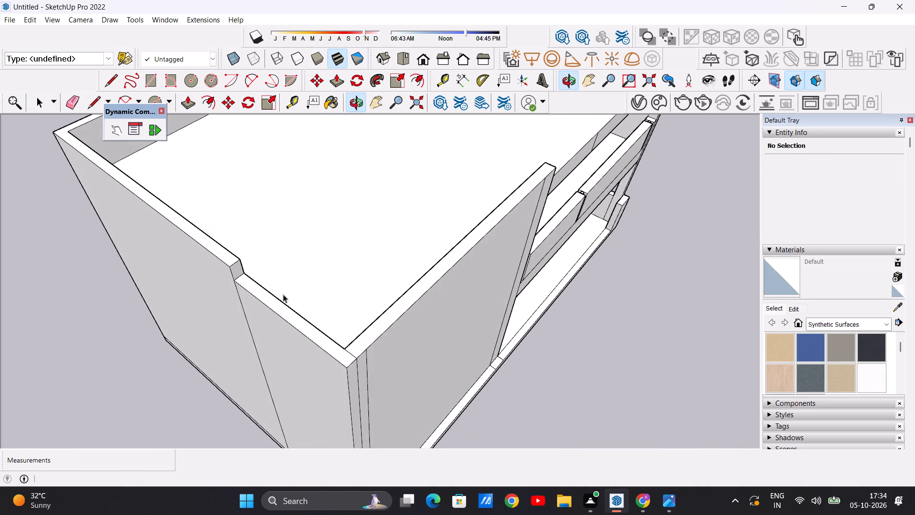
scroll(276, 301, "up", 8)
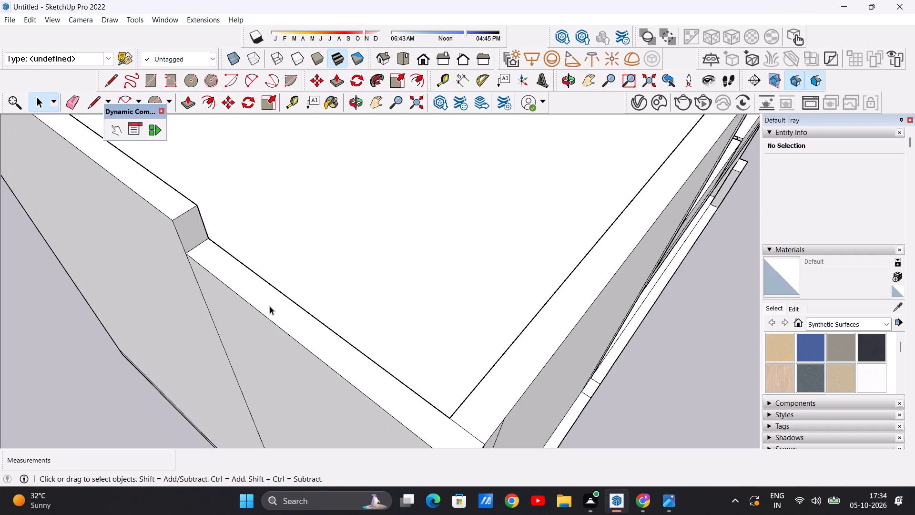
key("p")
left_click(237, 273)
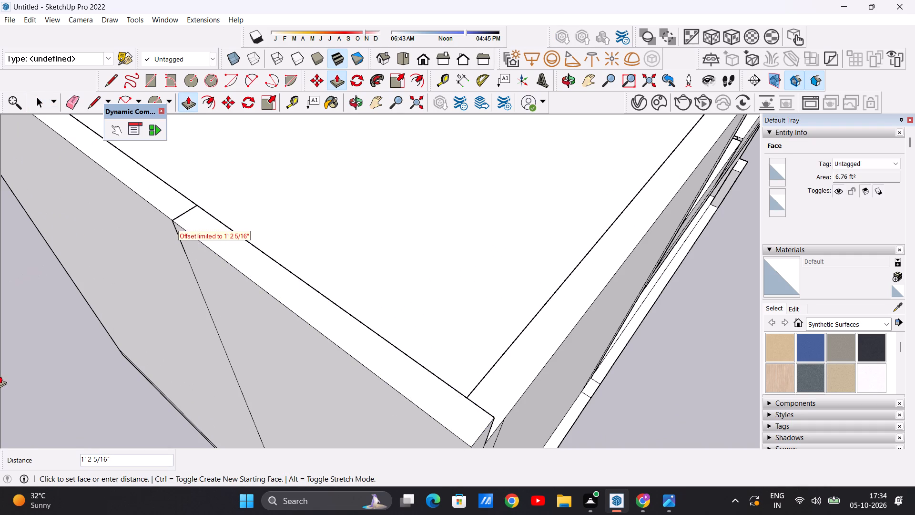
left_click(173, 216)
key("space")
Examine the roof parapet and the front facade from the side, the front and above.
scroll(303, 273, "down", 13)
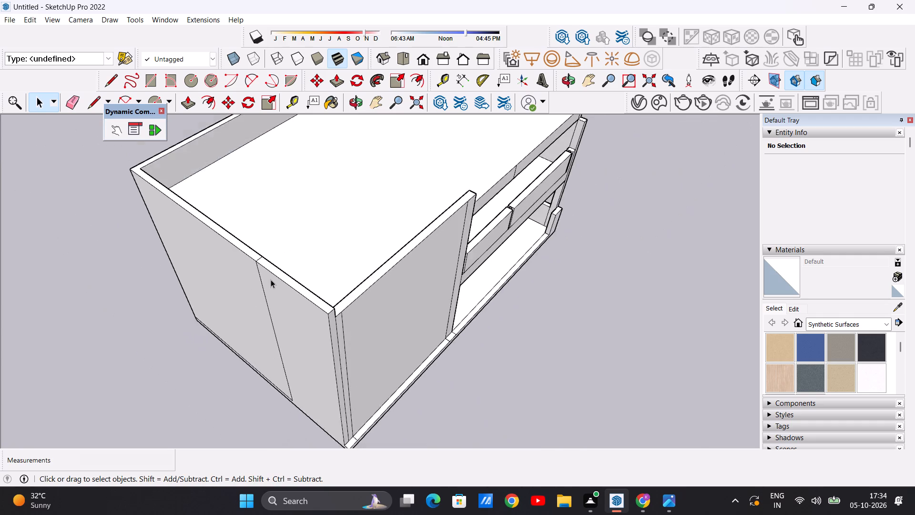
scroll(271, 279, "down", 5)
middle_click_drag(332, 346, 182, 251)
scroll(367, 237, "down", 4)
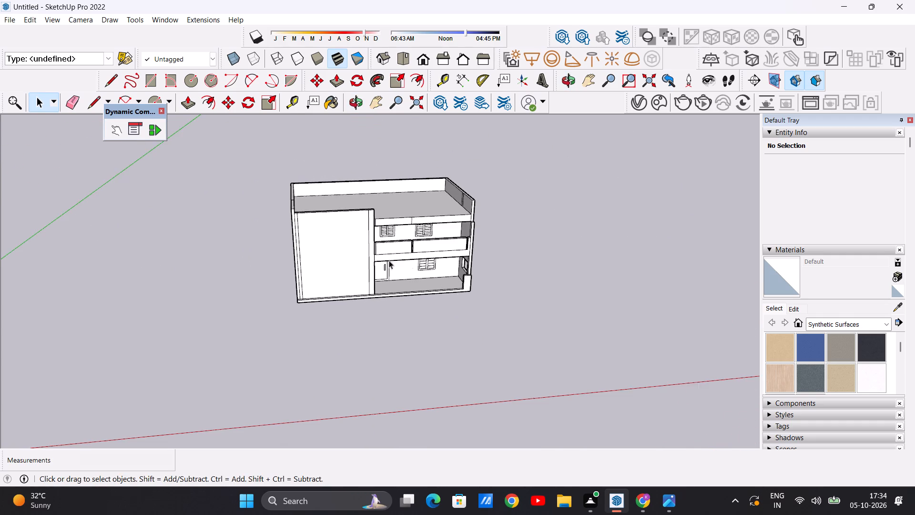
middle_click_drag(391, 267, 334, 220)
scroll(345, 197, "up", 7)
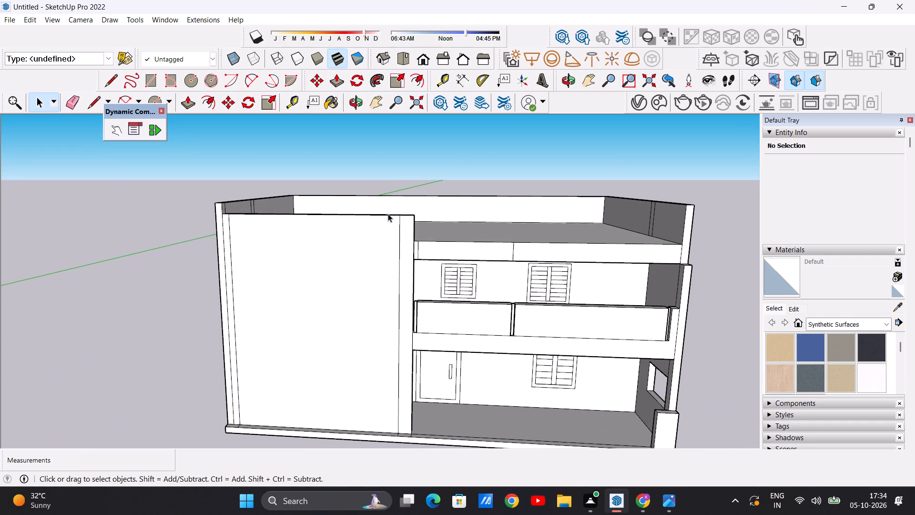
middle_click_drag(356, 240, 226, 277)
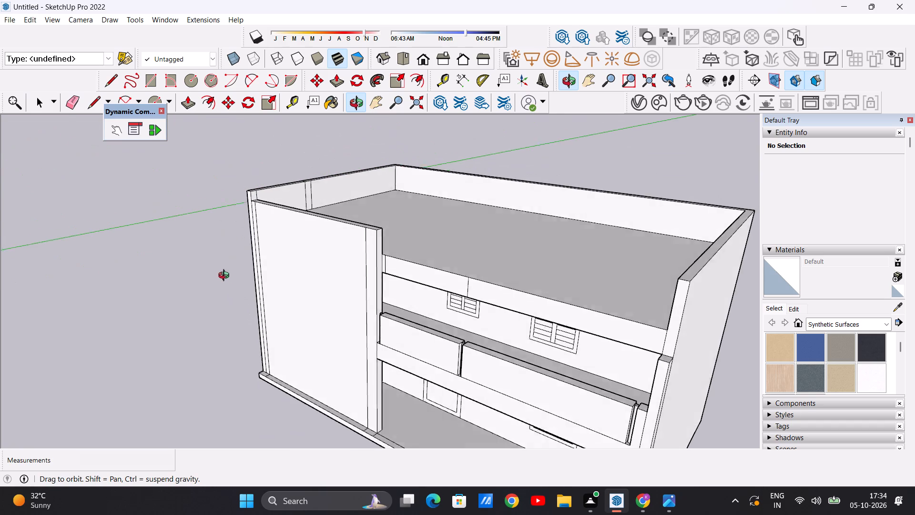
middle_click_drag(226, 277, 225, 274)
scroll(446, 221, "down", 3)
middle_click_drag(351, 280, 467, 234)
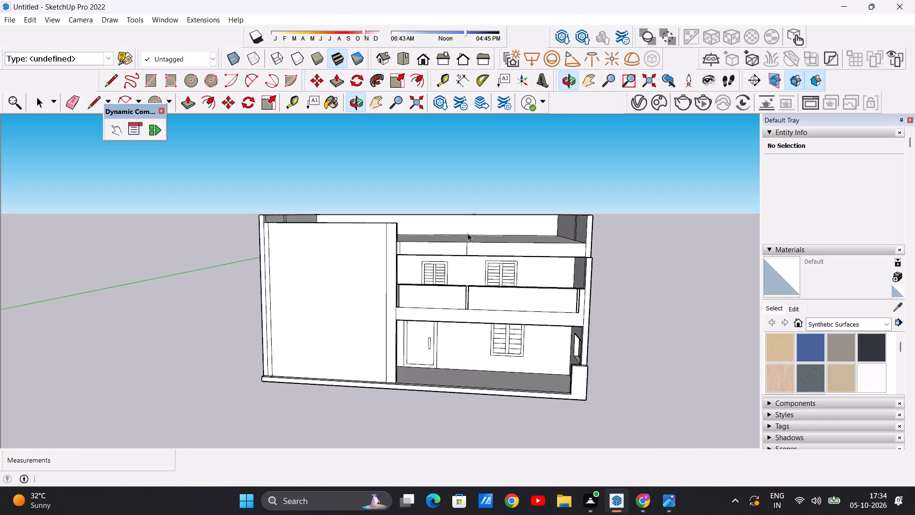
scroll(424, 228, "up", 6)
scroll(405, 180, "down", 9)
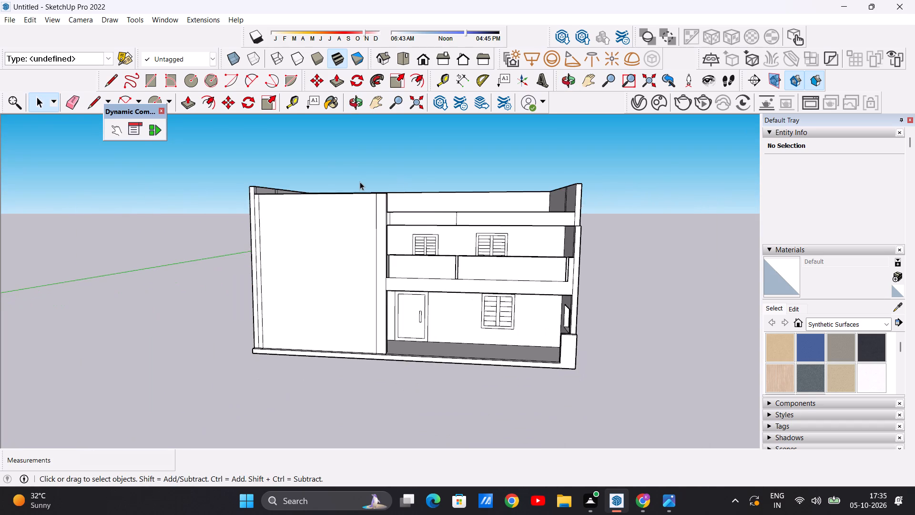
Push/Pull the top face of the tall front wall up about 5' 2 1/8".
middle_click_drag(363, 238, 366, 319)
middle_click_drag(355, 196, 335, 292)
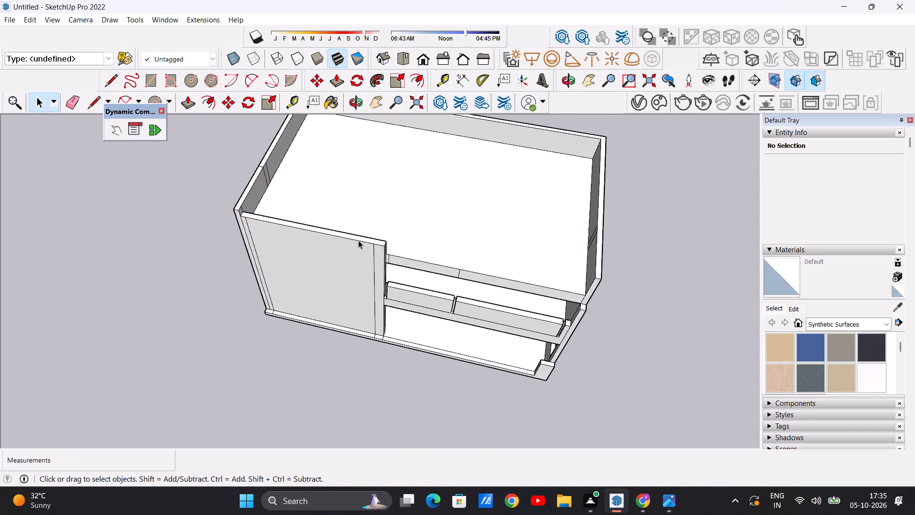
scroll(363, 235, "up", 13)
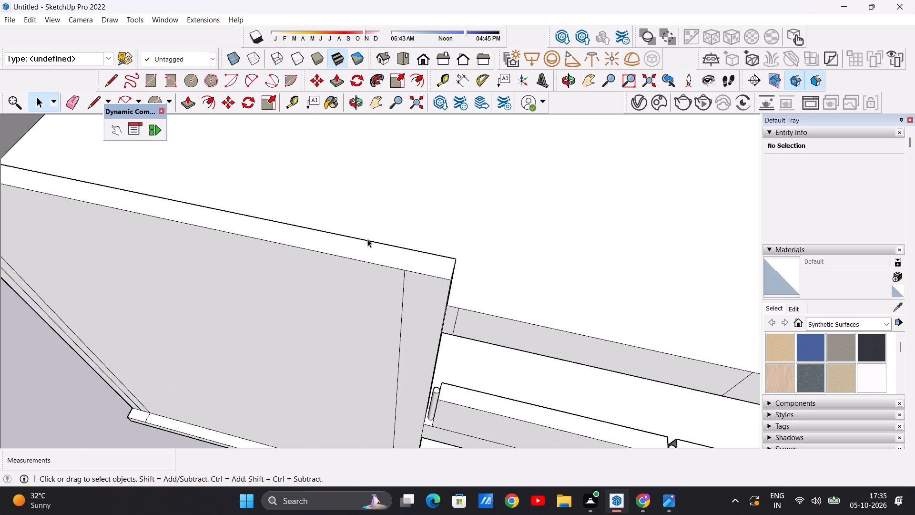
key("p")
left_click(413, 256)
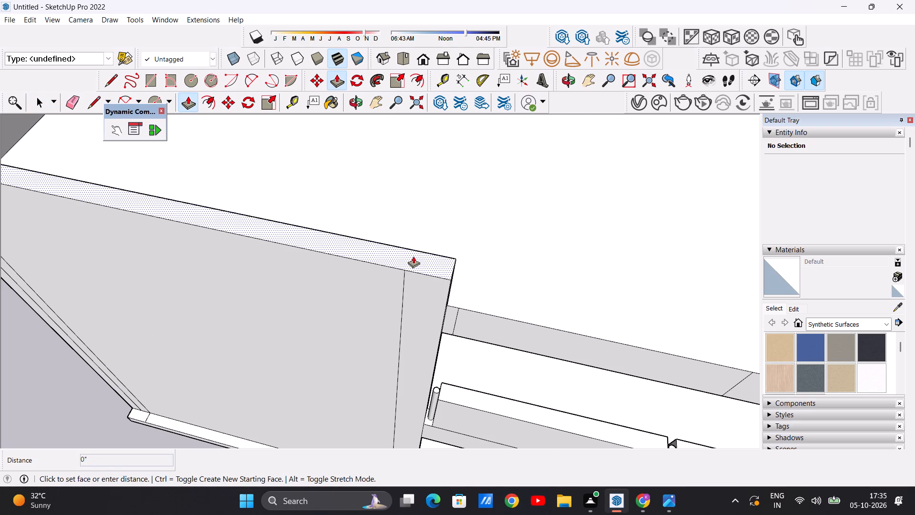
left_click(424, 127)
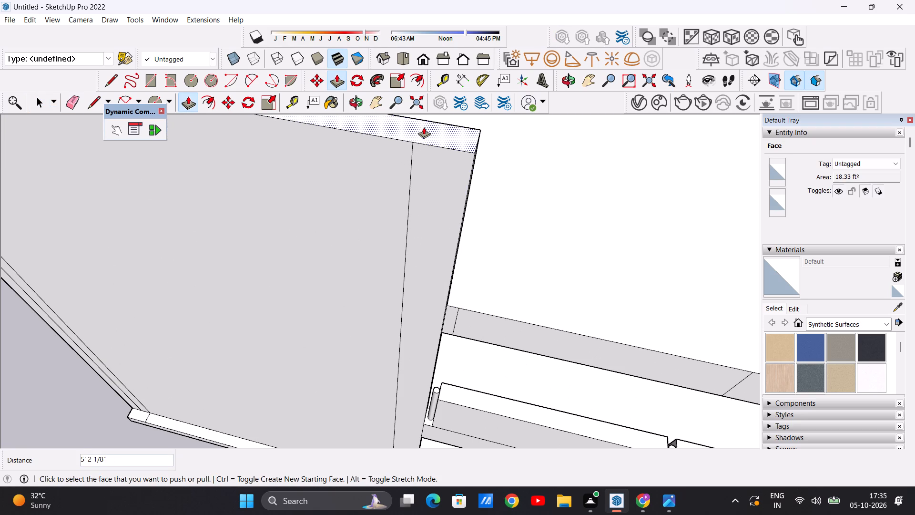
key("space")
Erase the two vertical lines on the inner face of the side parapet on the balcony side.
scroll(426, 234, "down", 11)
middle_click_drag(413, 298, 418, 154)
scroll(380, 243, "down", 3)
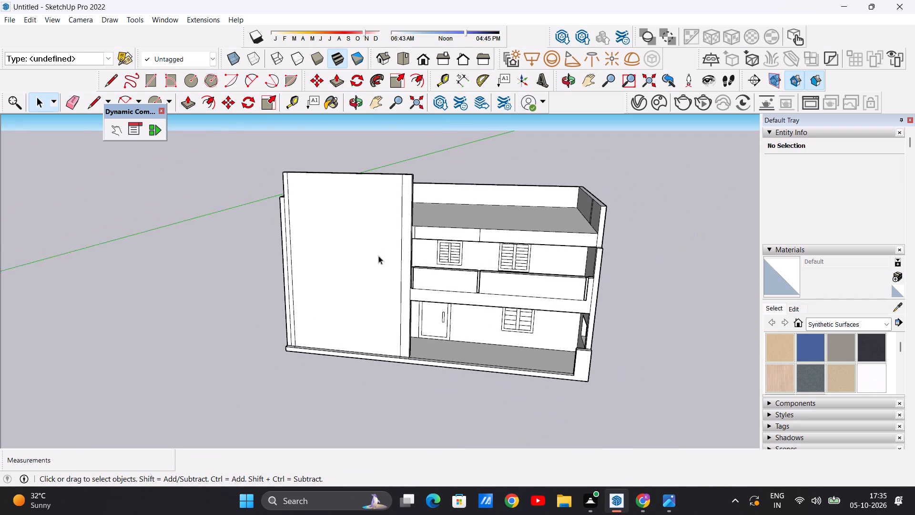
scroll(378, 256, "down", 4)
middle_click_drag(380, 259, 480, 244)
scroll(464, 255, "down", 2)
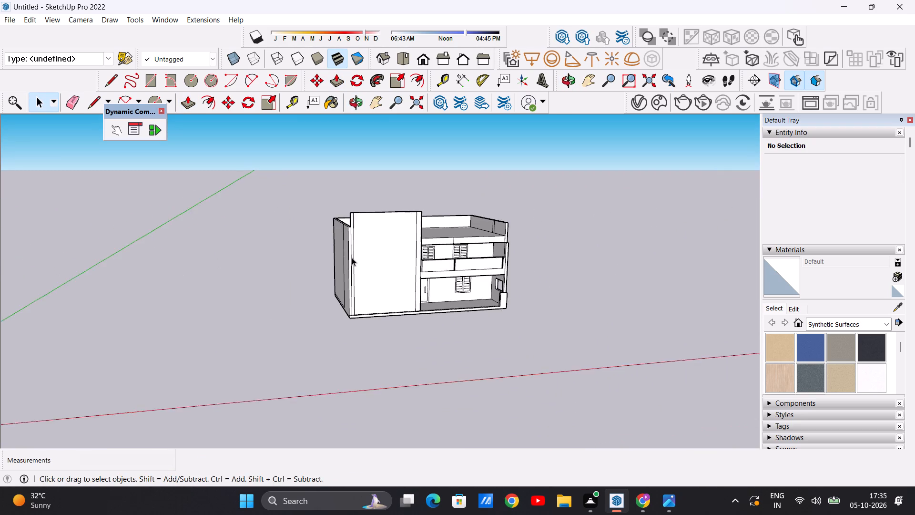
scroll(352, 257, "down", 6)
scroll(554, 206, "up", 13)
middle_click_drag(294, 250, 395, 247)
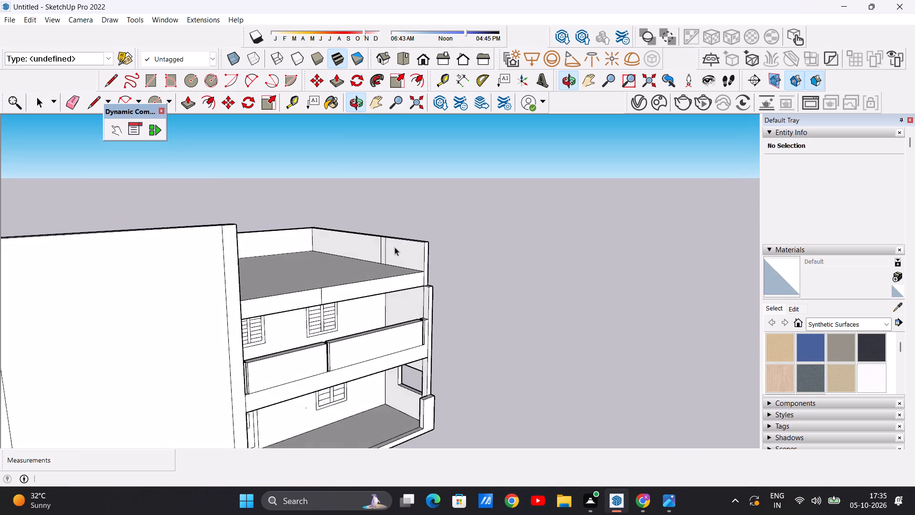
scroll(408, 251, "up", 15)
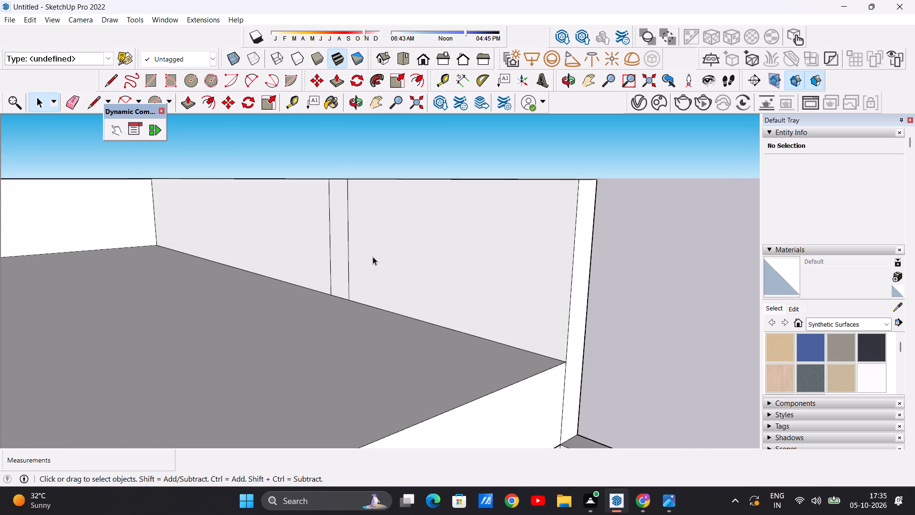
key("e")
left_click_drag(324, 216, 355, 220)
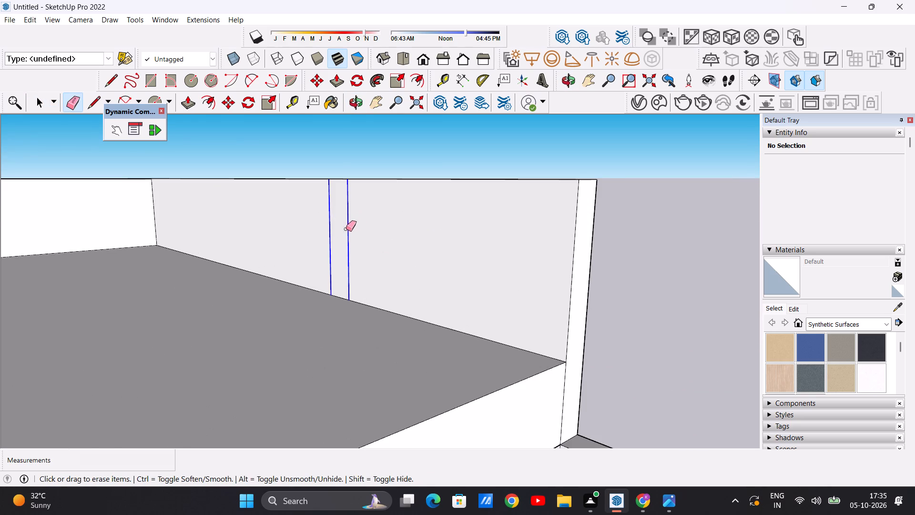
Erase the two vertical lines on the inner face of the opposite side parapet, behind the tall front wall.
scroll(346, 229, "down", 13)
scroll(356, 220, "up", 1)
scroll(356, 220, "down", 7)
middle_click_drag(286, 261, 228, 258)
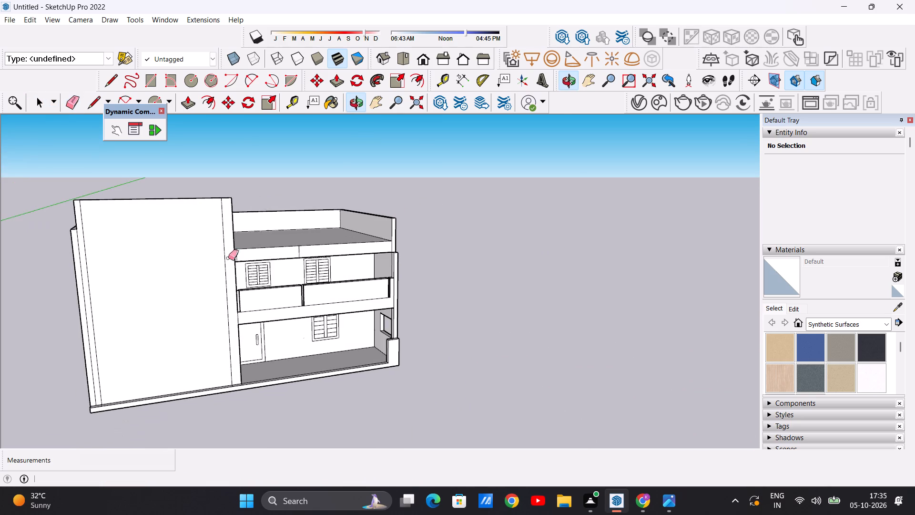
middle_click_drag(228, 258, 224, 261)
middle_click_drag(631, 254, 295, 291)
scroll(389, 173, "up", 15)
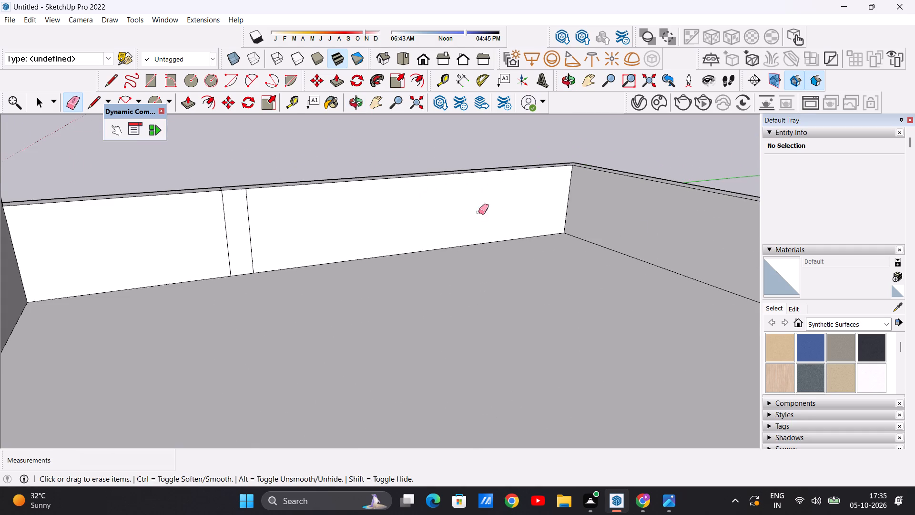
scroll(292, 250, "up", 3)
left_click_drag(175, 221, 264, 225)
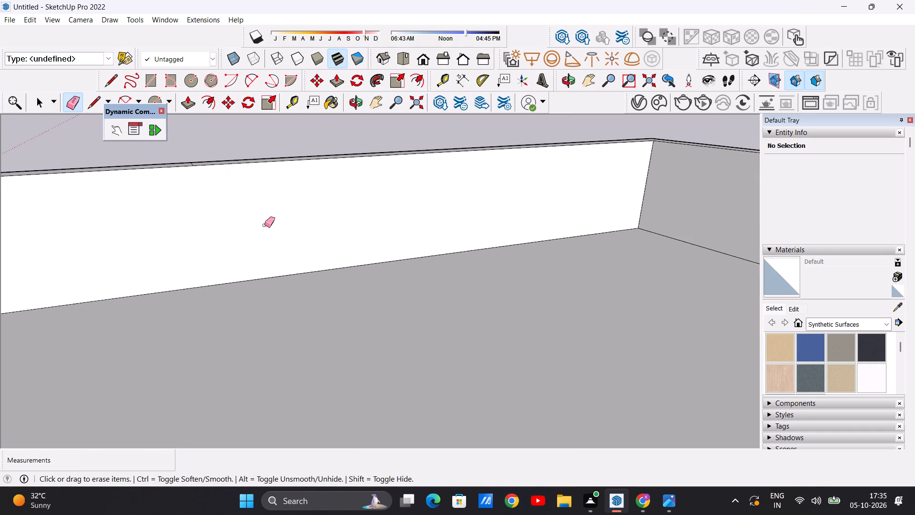
key("space")
Examine the parapet, the tall front wall and the whole front facade from the side and front.
scroll(305, 256, "down", 15)
scroll(320, 247, "up", 1)
scroll(320, 247, "down", 6)
scroll(261, 282, "up", 1)
middle_click_drag(205, 315, 290, 300)
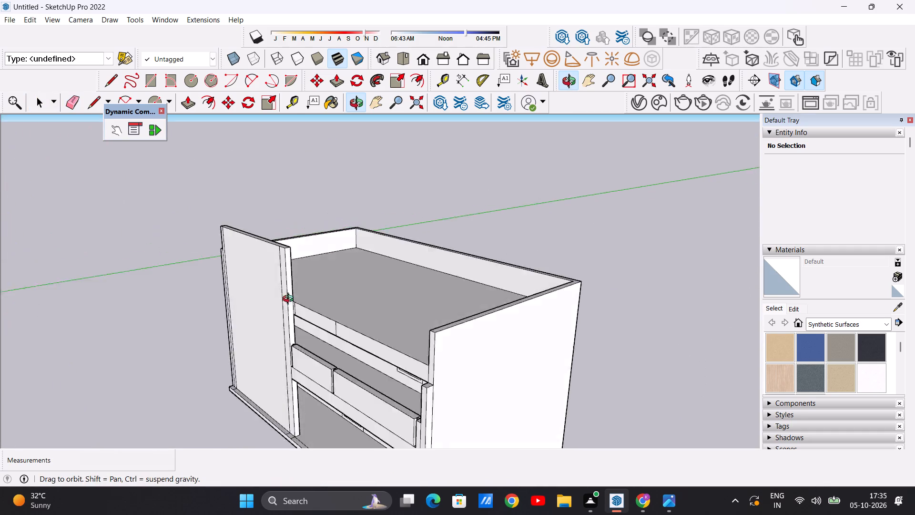
middle_click_drag(290, 300, 411, 194)
scroll(380, 297, "down", 8)
middle_click_drag(378, 318, 380, 358)
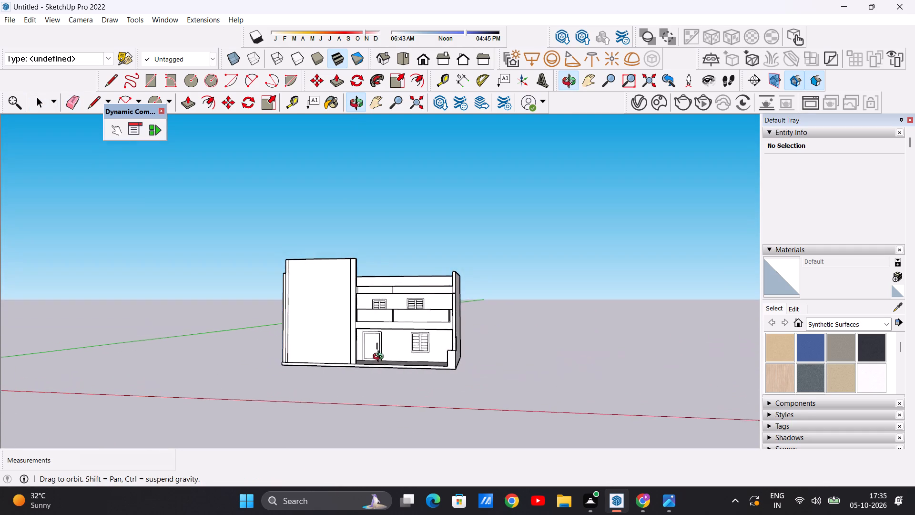
Examine the front facade, including the tall front wall, balcony railing and roof edge, from several angles and distances.
middle_click_drag(380, 358, 380, 360)
scroll(380, 360, "up", 1)
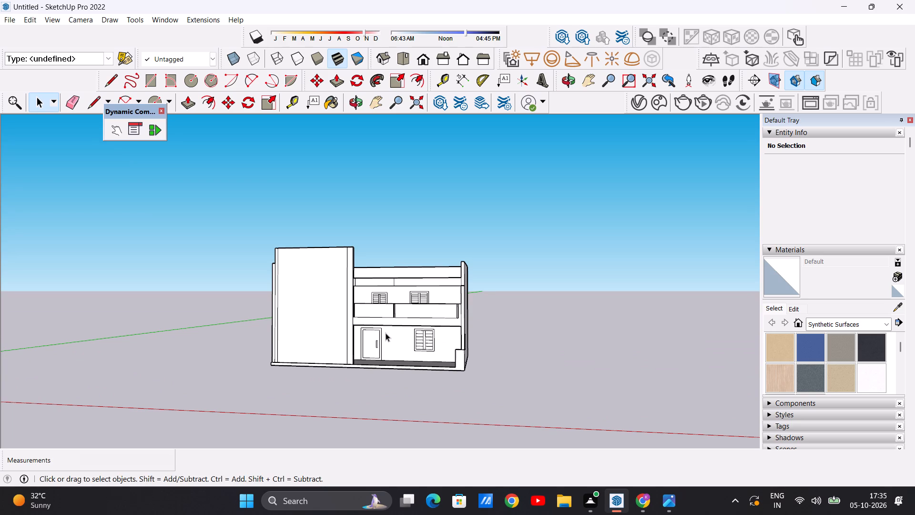
middle_click_drag(386, 328, 382, 311)
scroll(361, 282, "up", 9)
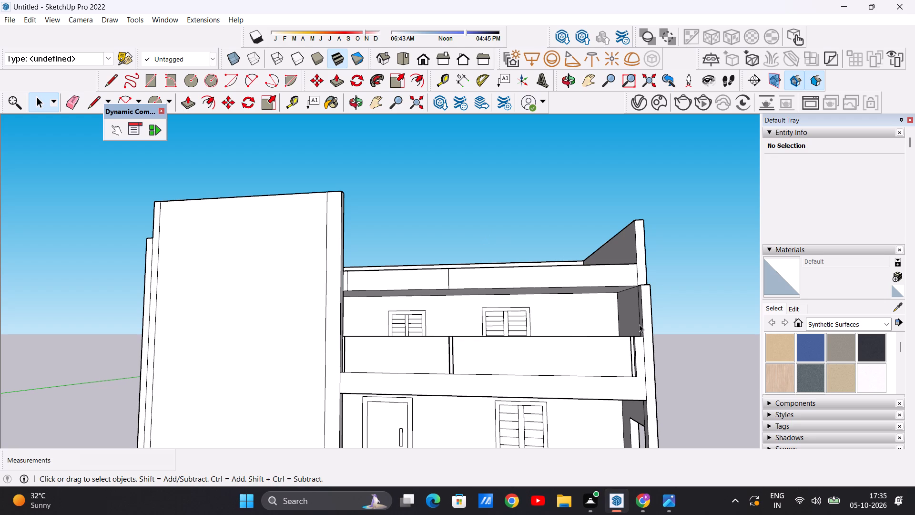
scroll(371, 290, "down", 13)
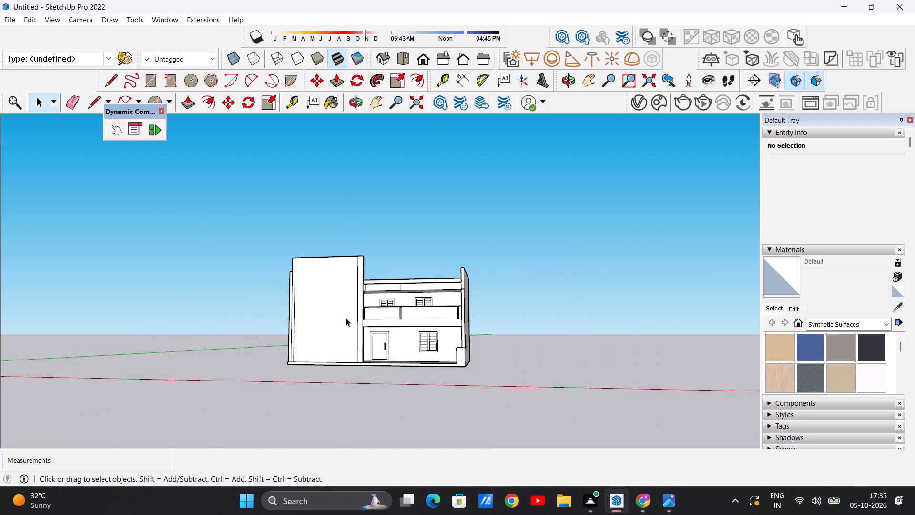
scroll(324, 330, "up", 6)
middle_click_drag(337, 316, 343, 346)
scroll(359, 339, "up", 5)
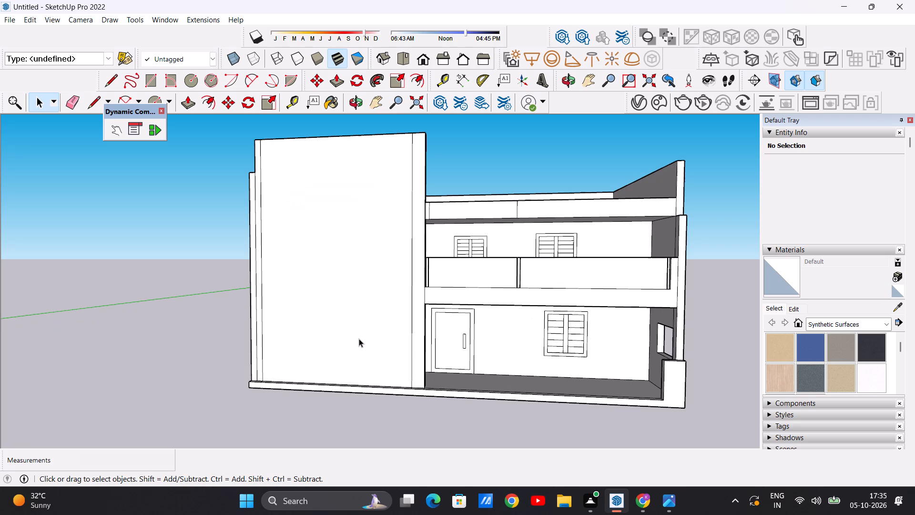
scroll(359, 339, "up", 1)
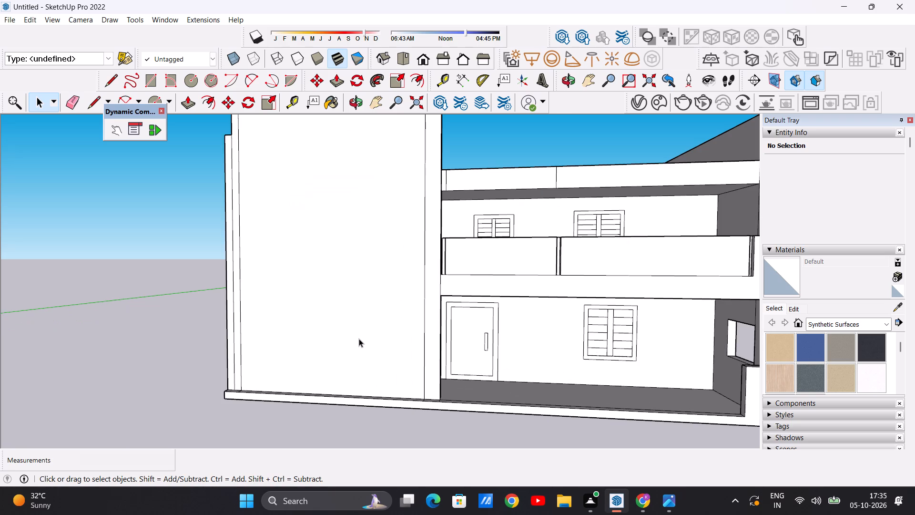
scroll(359, 339, "down", 7)
scroll(390, 275, "up", 7)
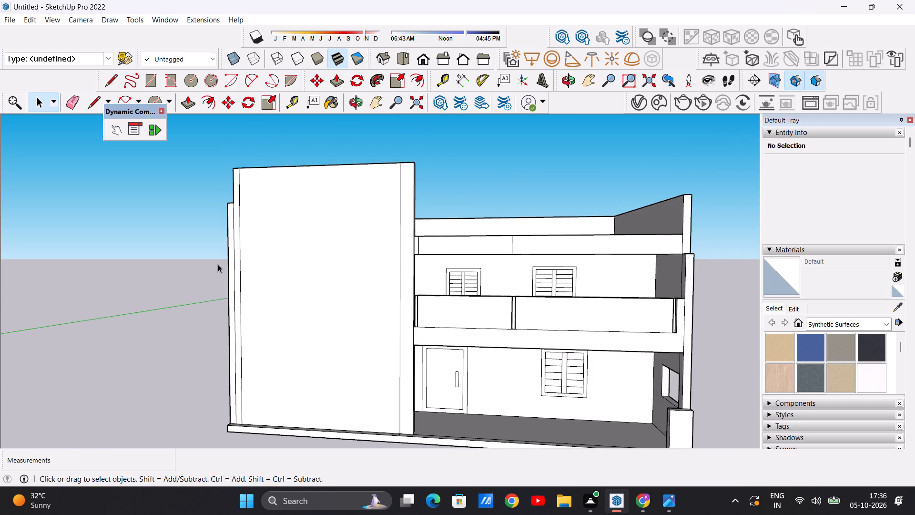
scroll(218, 264, "down", 7)
scroll(203, 269, "up", 1)
middle_click_drag(203, 269, 273, 277)
scroll(269, 305, "down", 8)
scroll(260, 284, "up", 8)
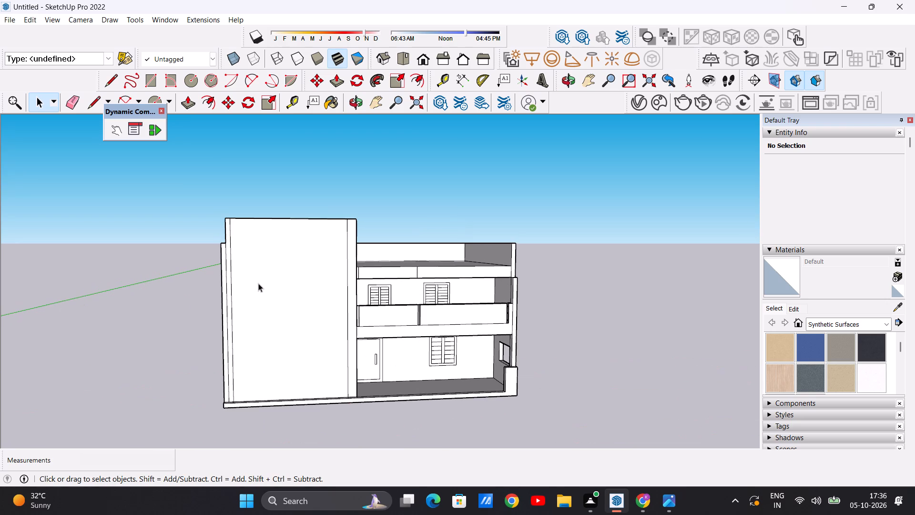
scroll(258, 283, "down", 3)
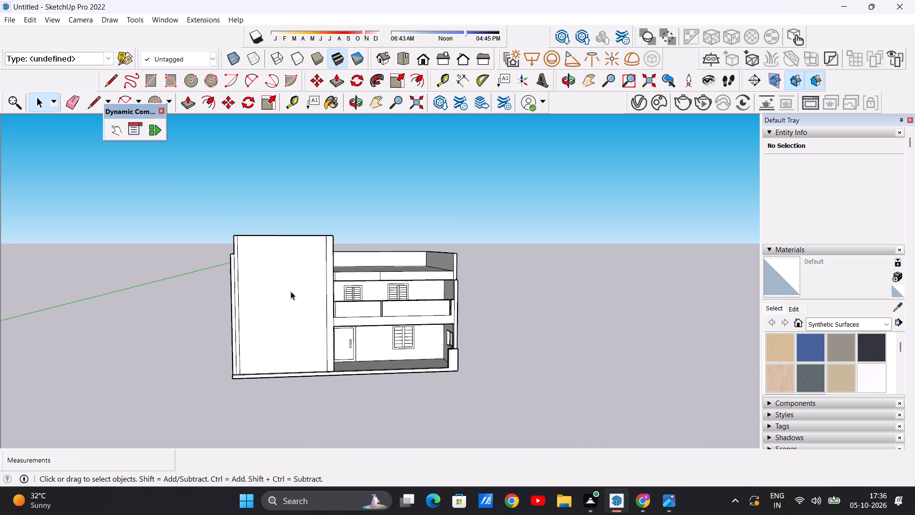
scroll(283, 299, "up", 3)
middle_click_drag(296, 297, 100, 396)
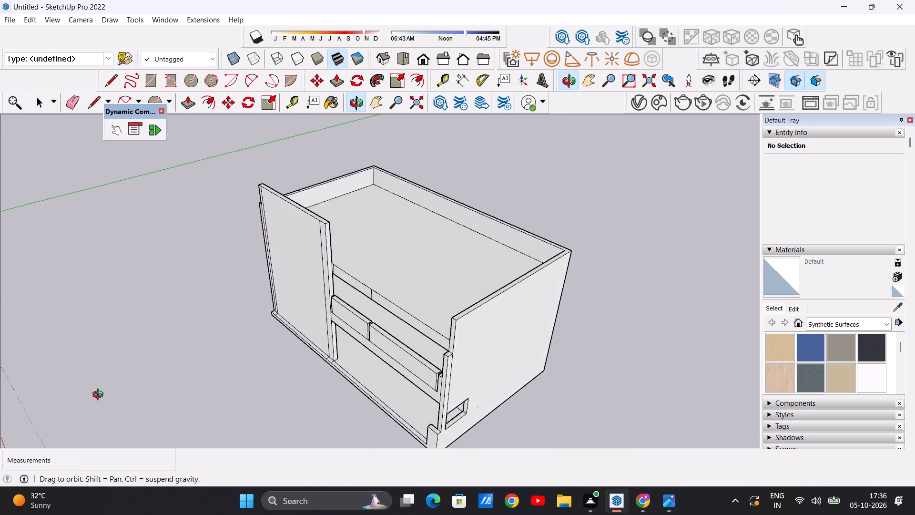
middle_click_drag(100, 396, 367, 314)
middle_click_drag(216, 295, 272, 312)
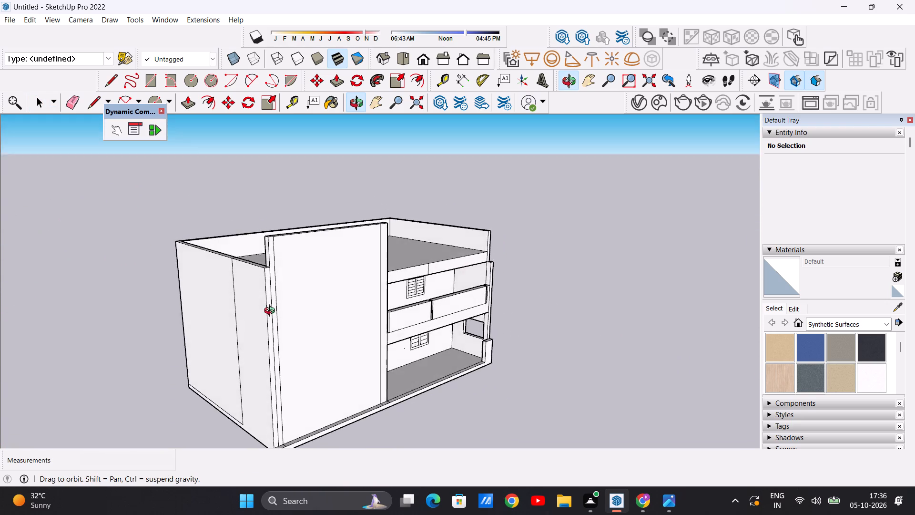
middle_click_drag(272, 312, 123, 309)
scroll(227, 256, "up", 6)
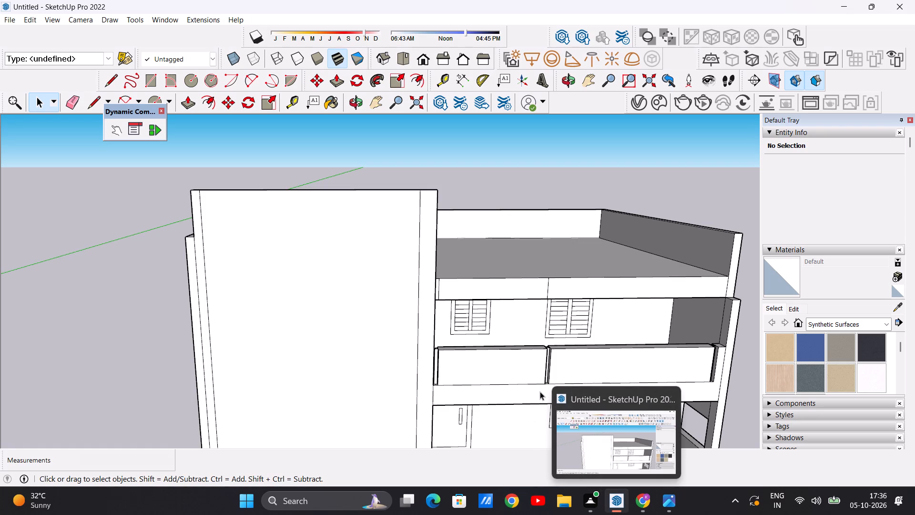
left_click(512, 383)
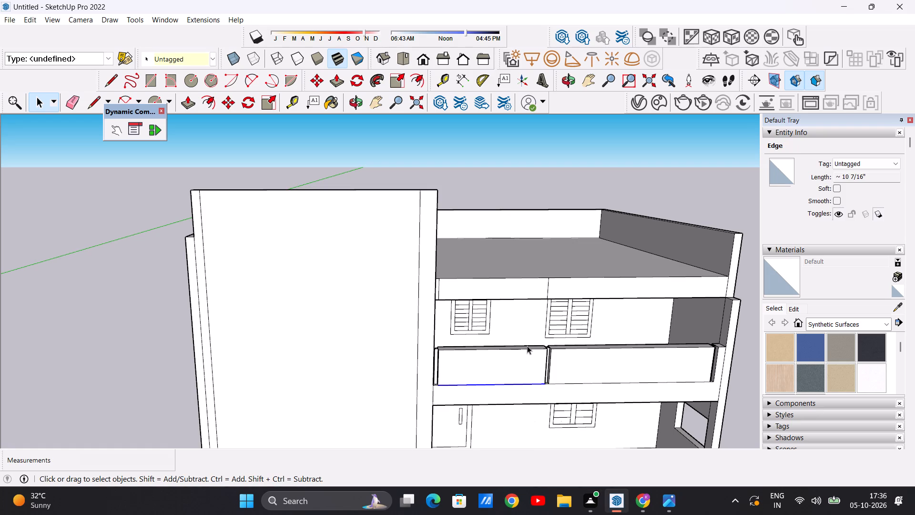
scroll(466, 337, "down", 9)
scroll(465, 354, "up", 3)
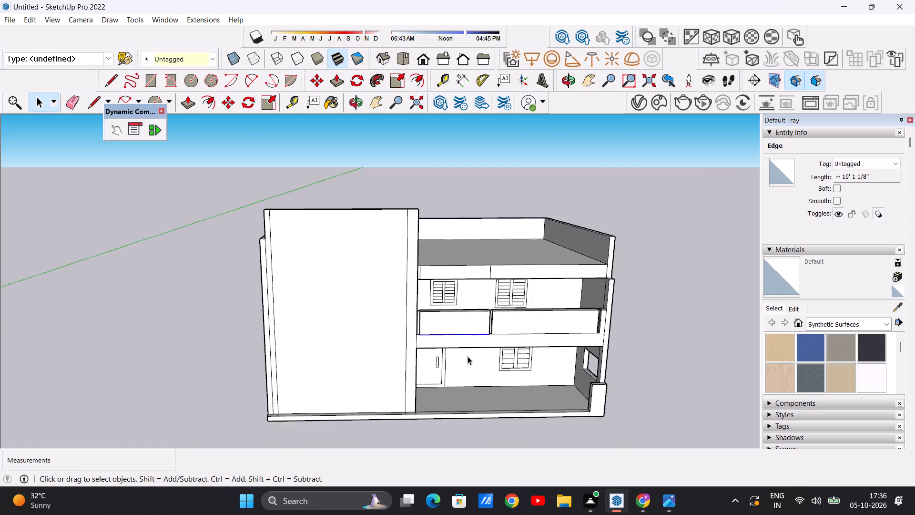
scroll(468, 356, "up", 9)
scroll(468, 357, "down", 9)
left_click(189, 268)
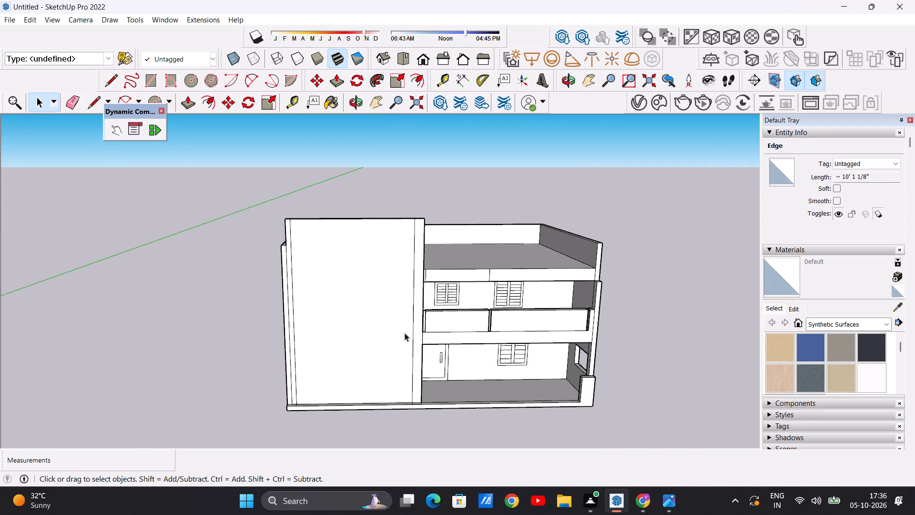
scroll(459, 338, "down", 2)
scroll(465, 333, "up", 7)
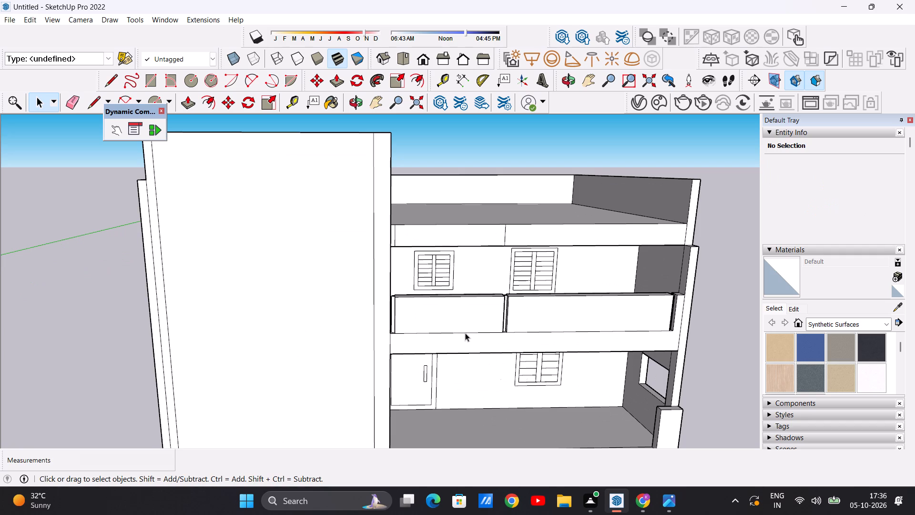
scroll(430, 280, "down", 5)
scroll(407, 288, "up", 7)
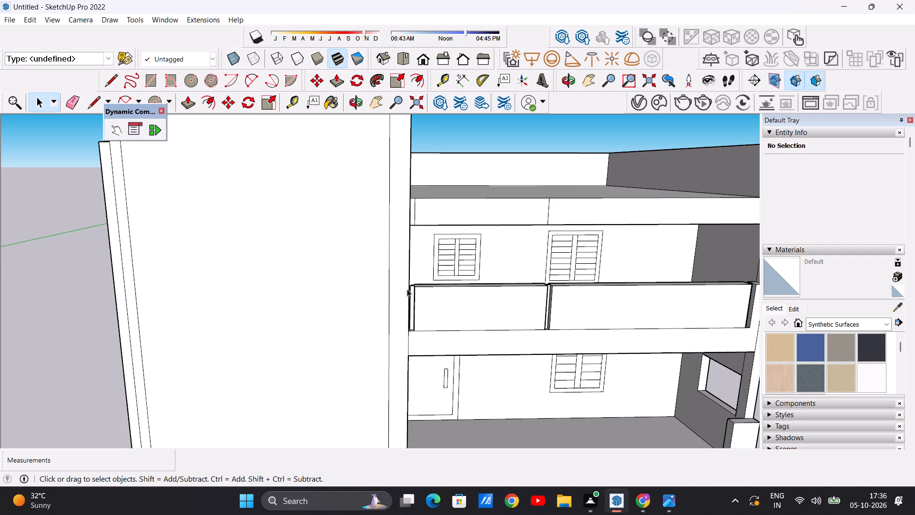
scroll(433, 233, "down", 1)
scroll(311, 251, "up", 1)
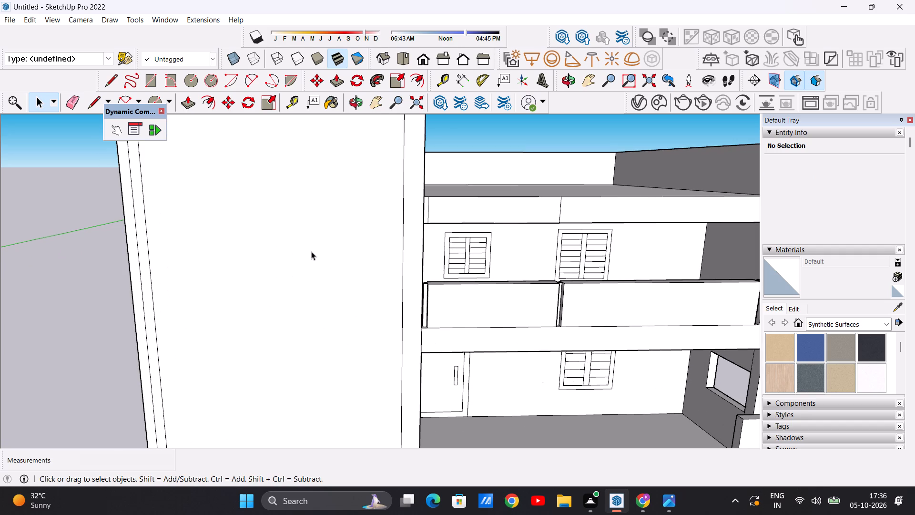
middle_click_drag(280, 254, 286, 247)
scroll(291, 246, "down", 10)
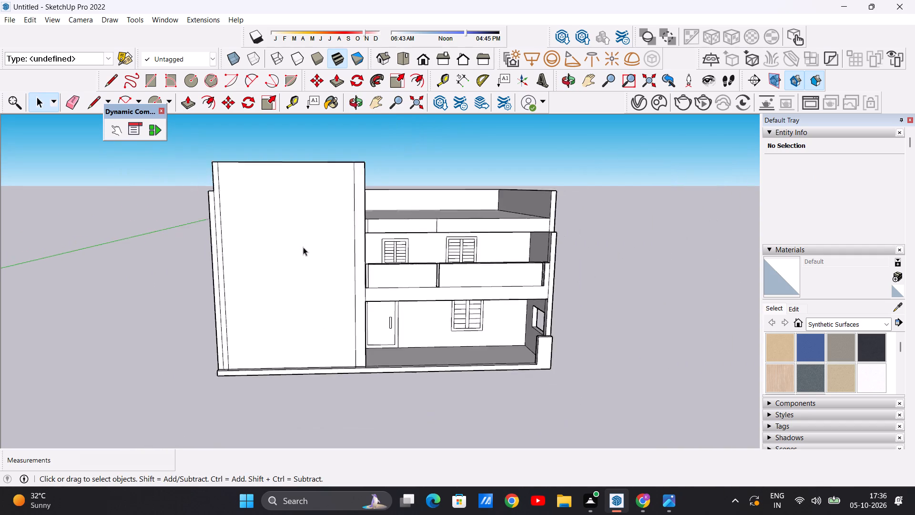
scroll(303, 247, "down", 3)
scroll(441, 213, "up", 6)
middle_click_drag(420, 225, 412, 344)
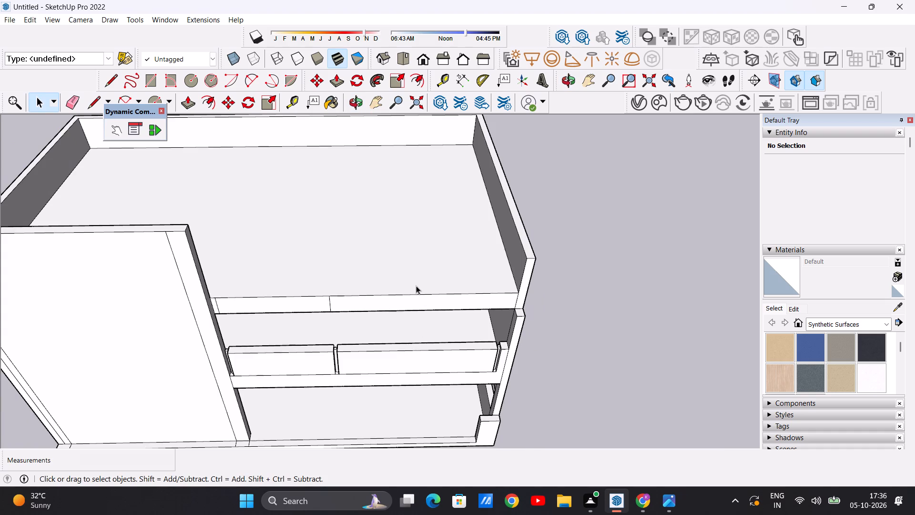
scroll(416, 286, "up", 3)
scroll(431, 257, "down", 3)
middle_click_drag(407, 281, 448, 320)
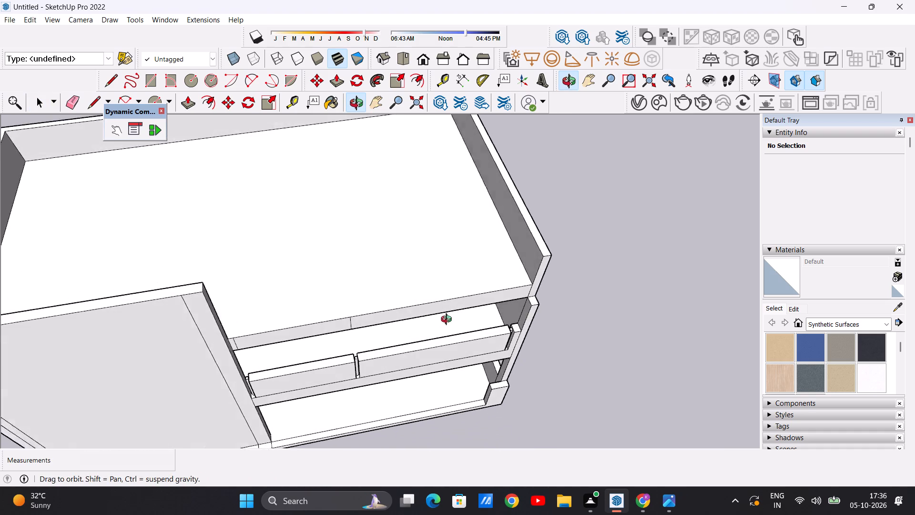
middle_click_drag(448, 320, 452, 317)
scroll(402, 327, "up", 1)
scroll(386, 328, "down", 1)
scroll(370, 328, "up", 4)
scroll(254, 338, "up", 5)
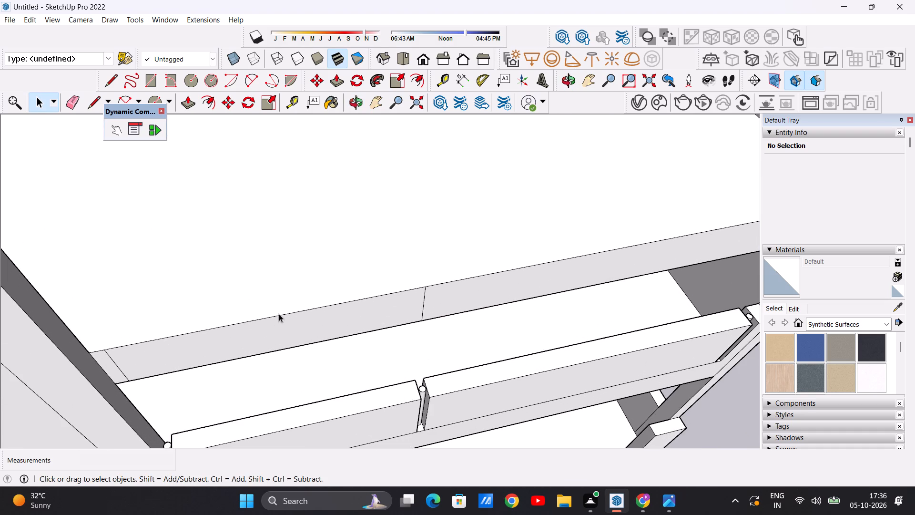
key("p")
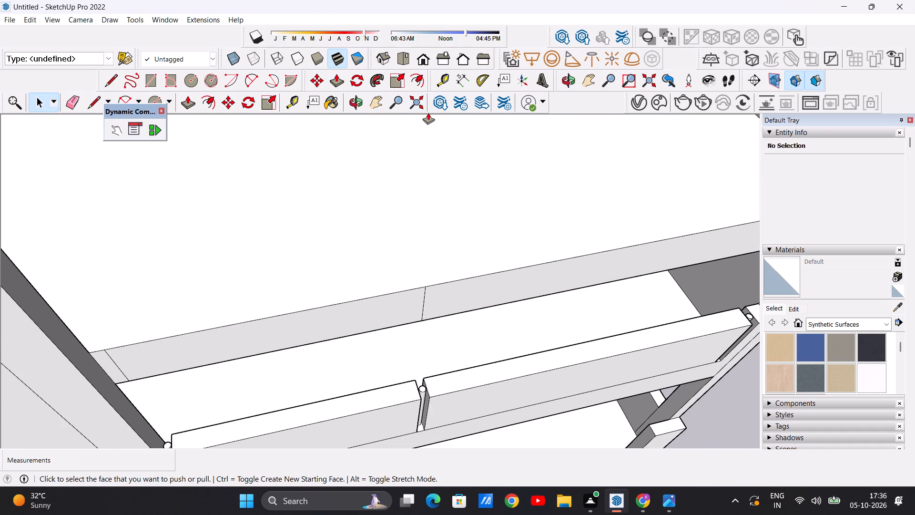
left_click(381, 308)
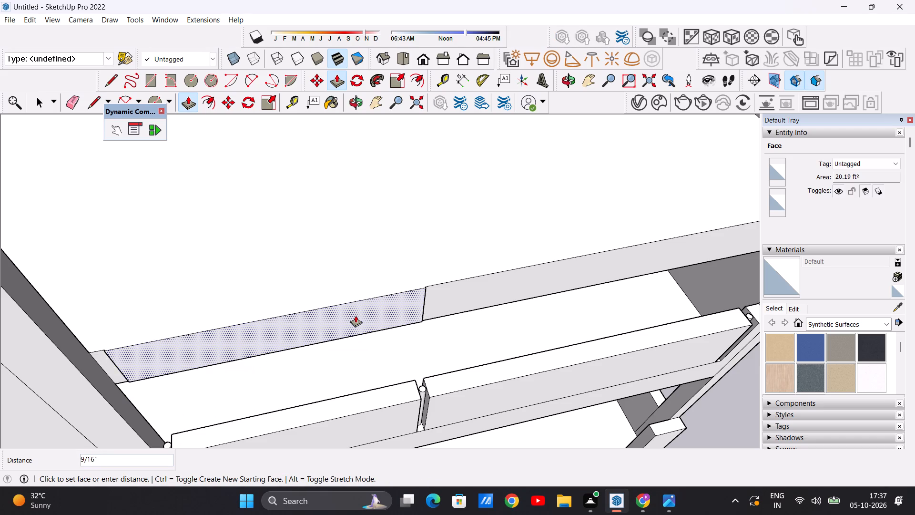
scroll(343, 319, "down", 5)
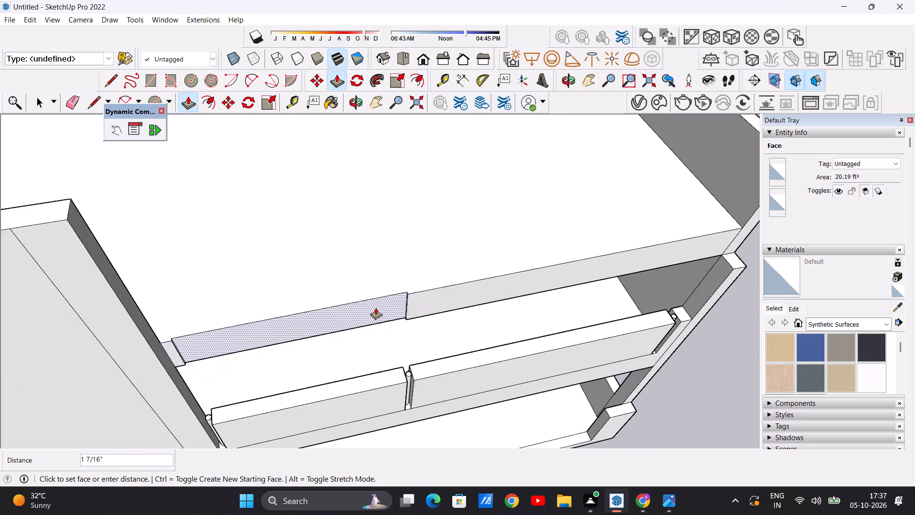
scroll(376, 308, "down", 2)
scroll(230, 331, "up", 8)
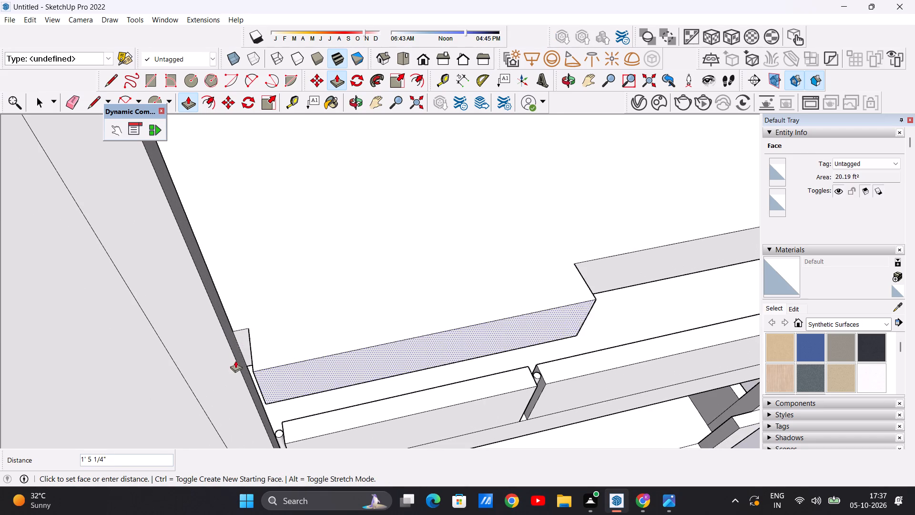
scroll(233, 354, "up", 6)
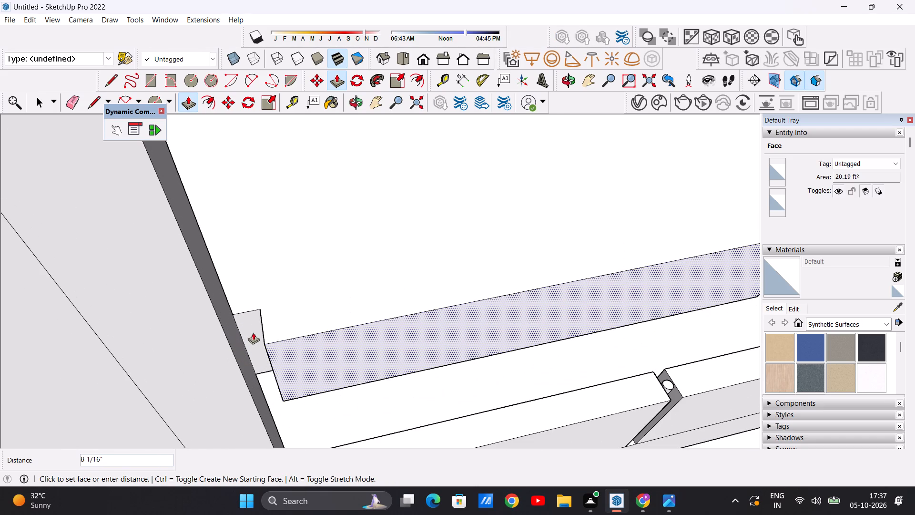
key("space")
Push/Pull the small top face at the balcony-side wall's front end up 6', level with the side parapet's top.
scroll(273, 317, "down", 14)
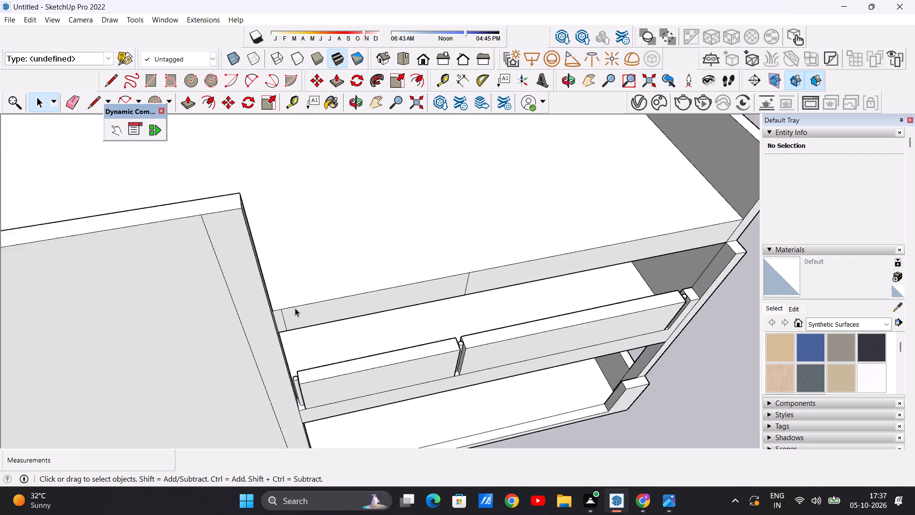
scroll(295, 308, "down", 6)
scroll(368, 298, "down", 4)
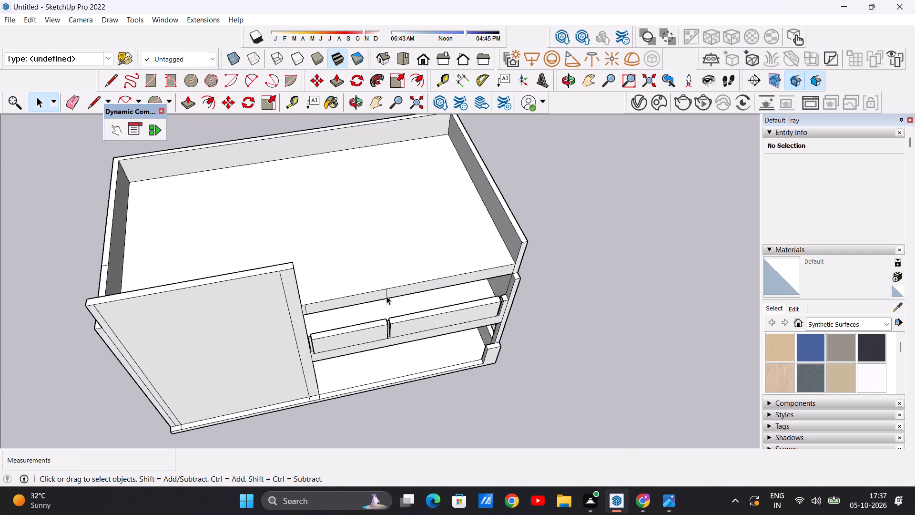
middle_click_drag(386, 296, 430, 220)
scroll(471, 225, "up", 7)
scroll(472, 227, "down", 6)
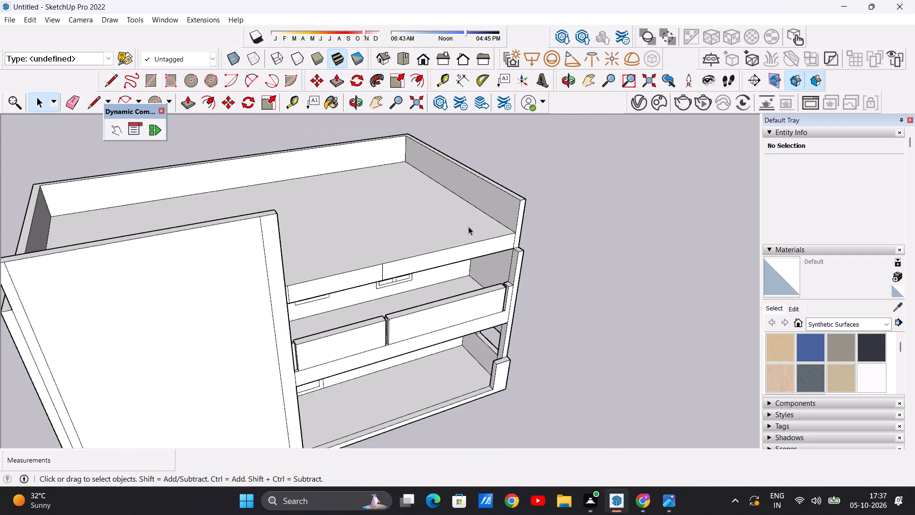
middle_click_drag(522, 255, 389, 284)
scroll(512, 354, "up", 5)
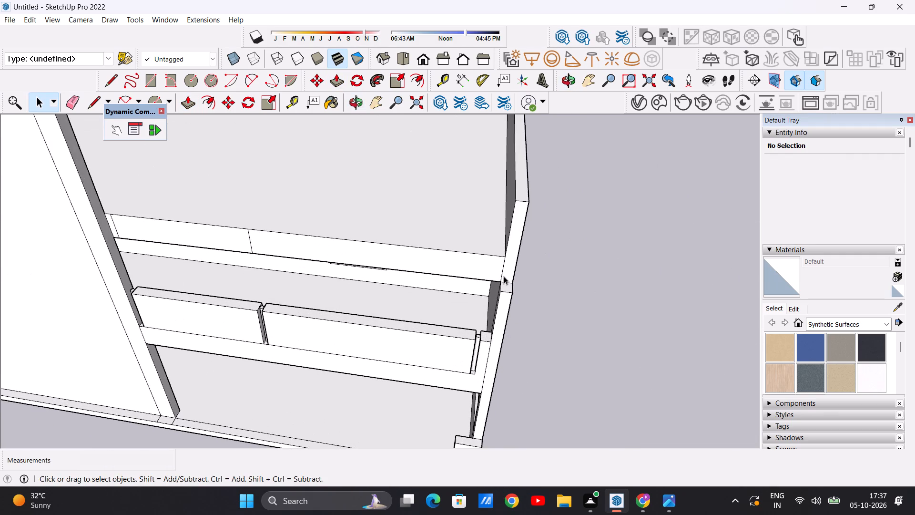
middle_click_drag(503, 276, 503, 307)
scroll(508, 315, "up", 10)
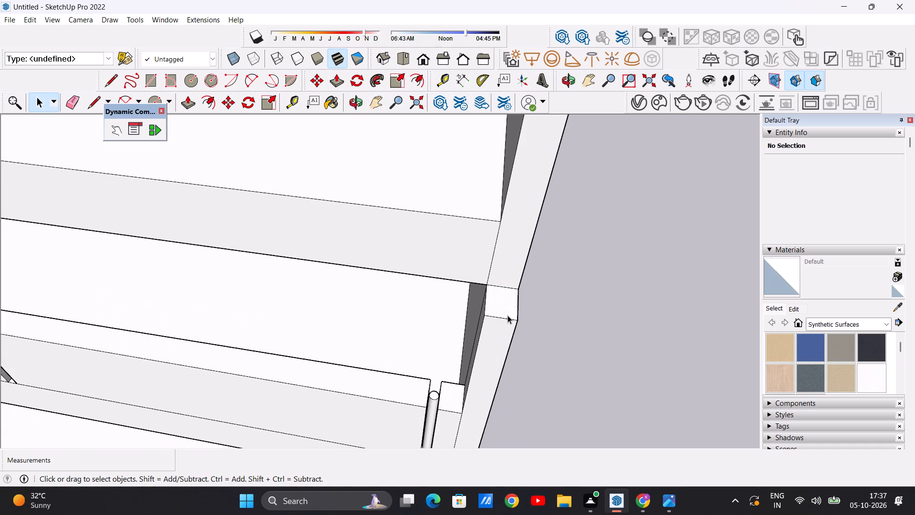
key("p")
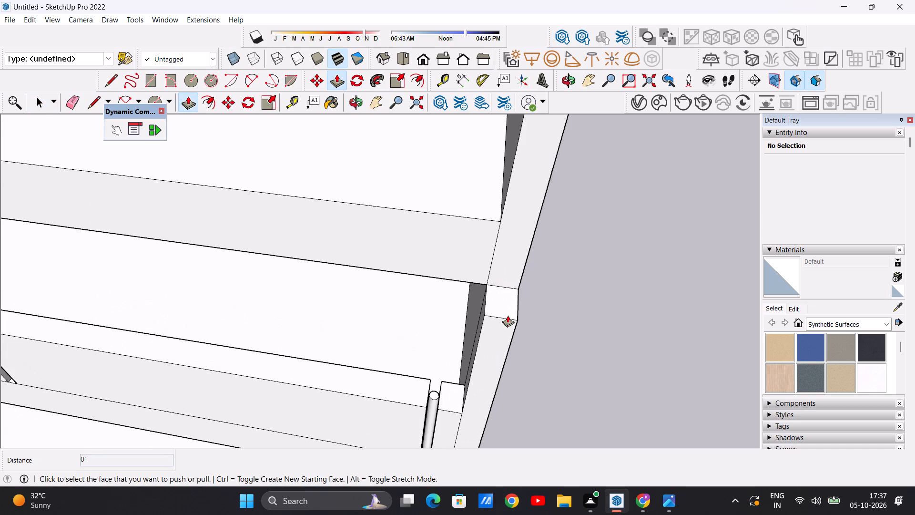
left_click(503, 301)
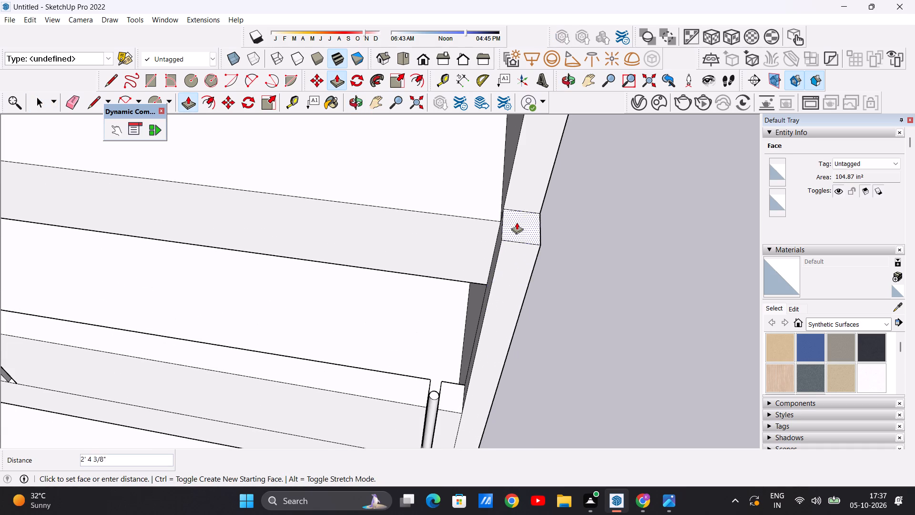
scroll(517, 222, "down", 12)
middle_click_drag(541, 163, 390, 184)
scroll(422, 261, "up", 10)
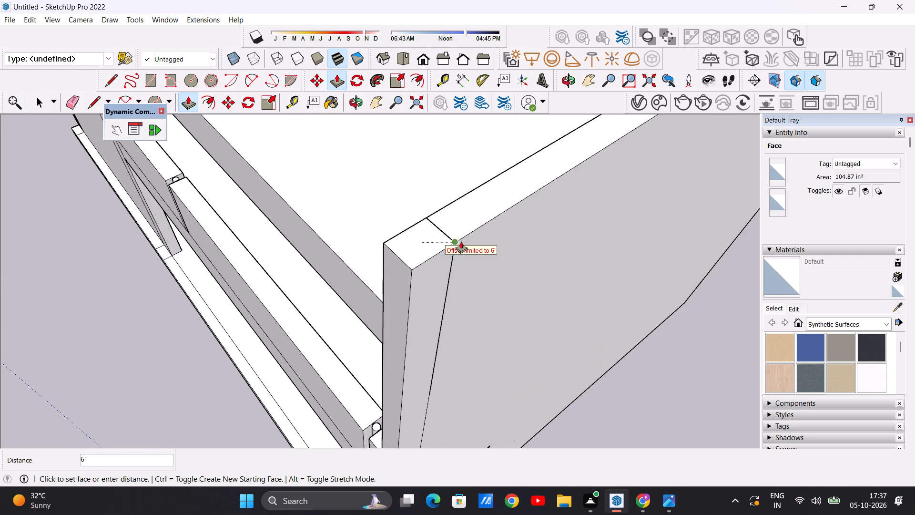
left_click(457, 241)
scroll(461, 242, "down", 15)
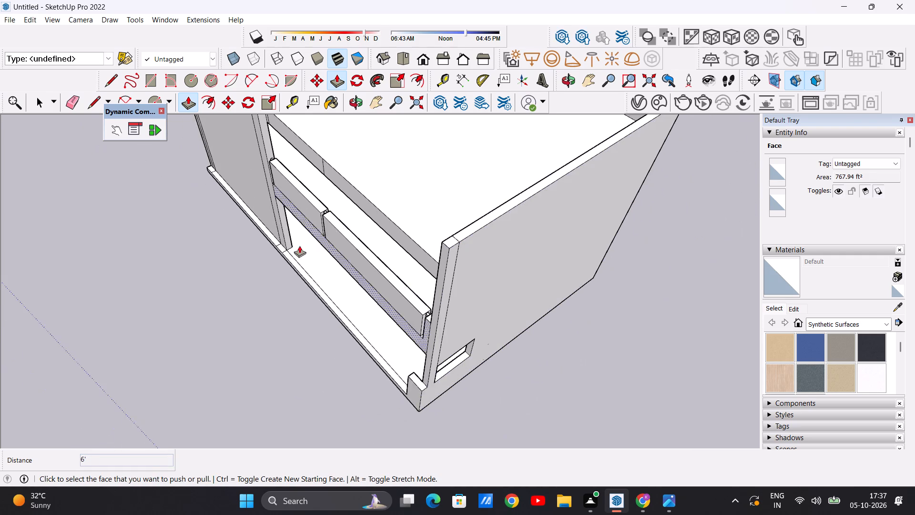
Push/Pull the narrow front face of the roof edge beside the tall front wall outward 10 7/16".
middle_click_drag(293, 247, 504, 194)
scroll(205, 180, "up", 5)
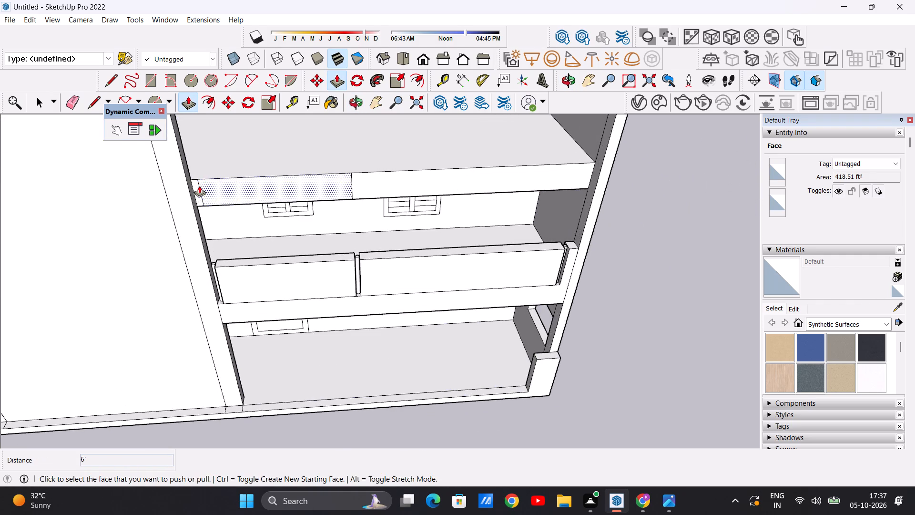
scroll(199, 185, "up", 12)
left_click(204, 187)
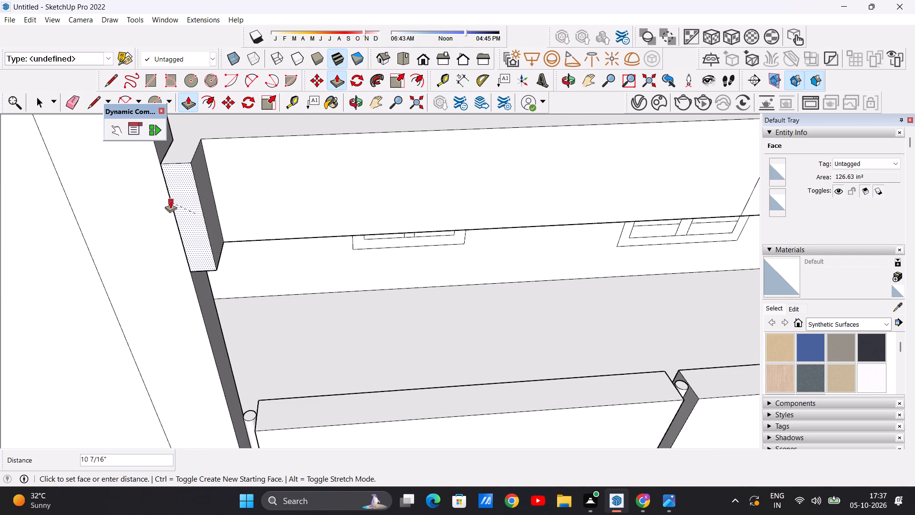
left_click(157, 167)
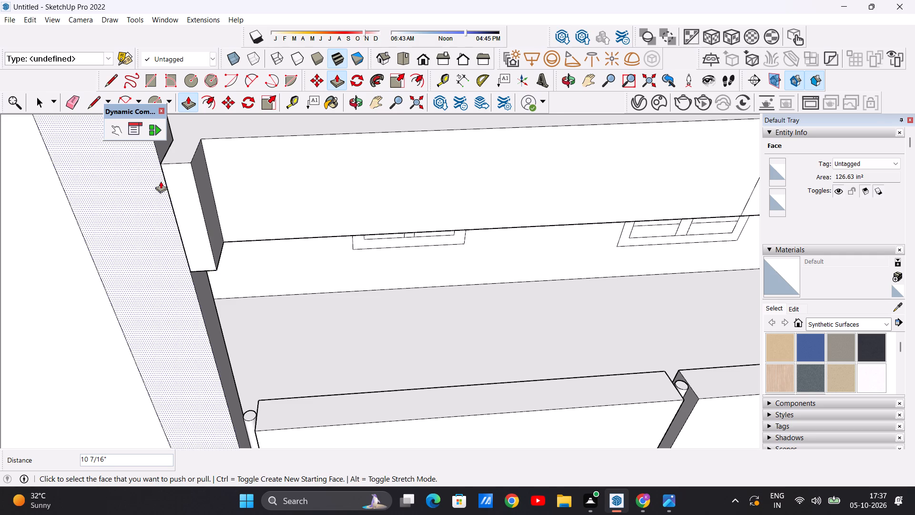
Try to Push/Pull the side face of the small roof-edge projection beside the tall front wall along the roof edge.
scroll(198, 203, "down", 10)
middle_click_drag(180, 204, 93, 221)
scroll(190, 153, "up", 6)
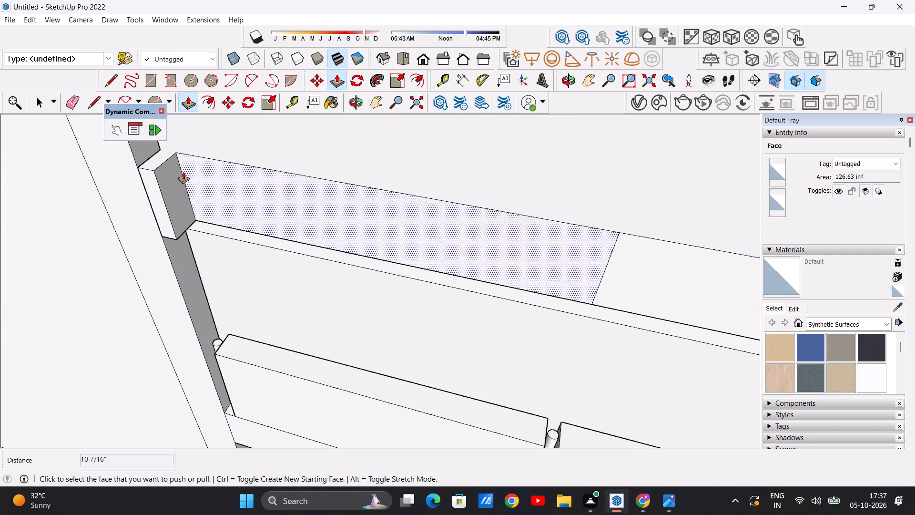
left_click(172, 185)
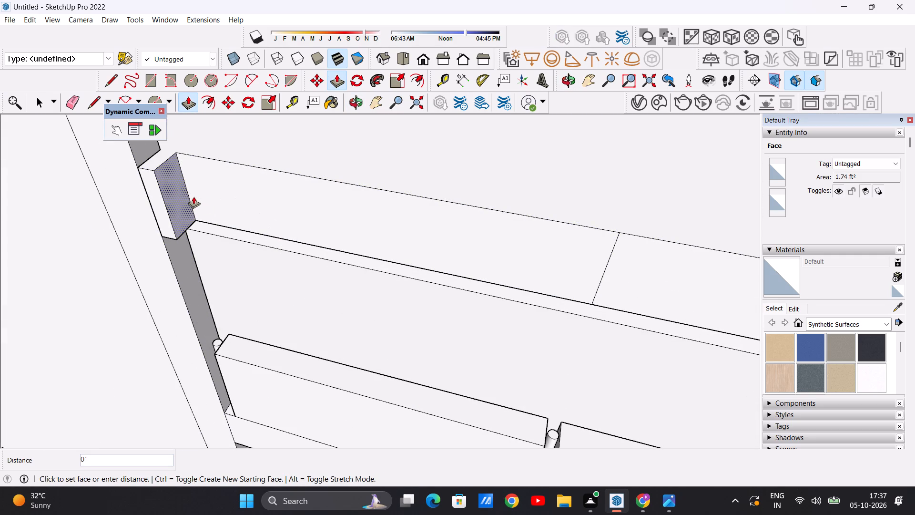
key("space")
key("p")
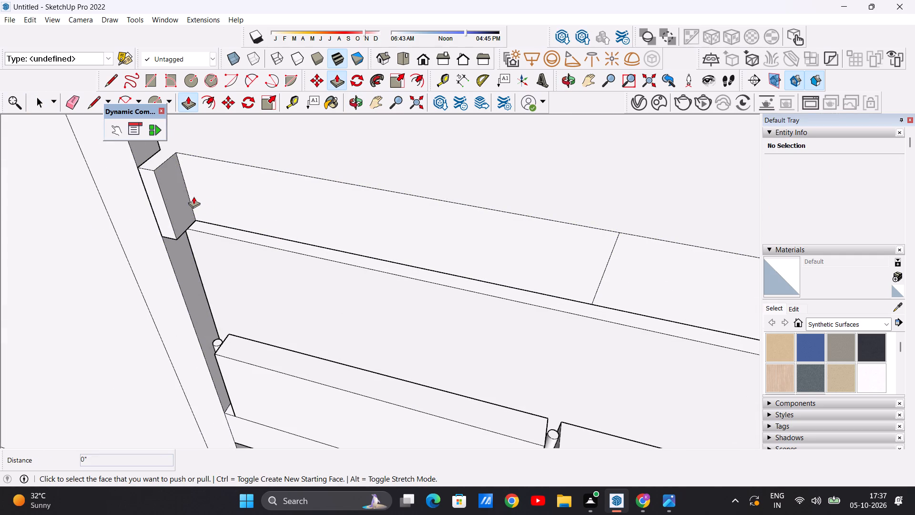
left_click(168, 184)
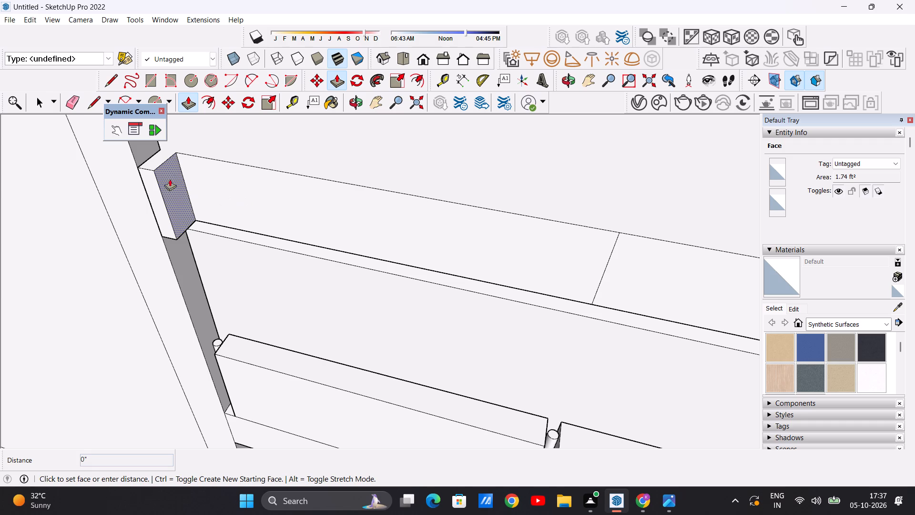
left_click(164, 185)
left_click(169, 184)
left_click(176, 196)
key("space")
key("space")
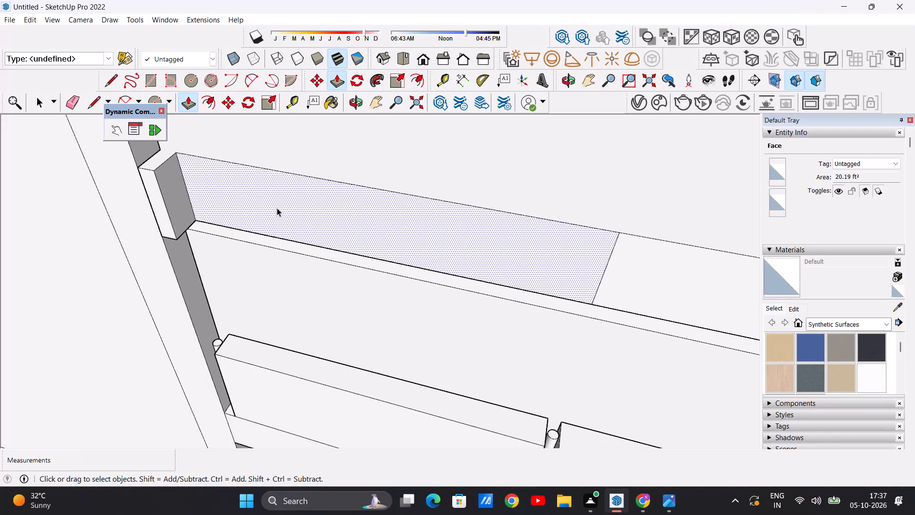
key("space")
Push/Pull the longer front section of the roof edge outward about 11 5/8", up to the side wall's front edge.
scroll(277, 208, "down", 17)
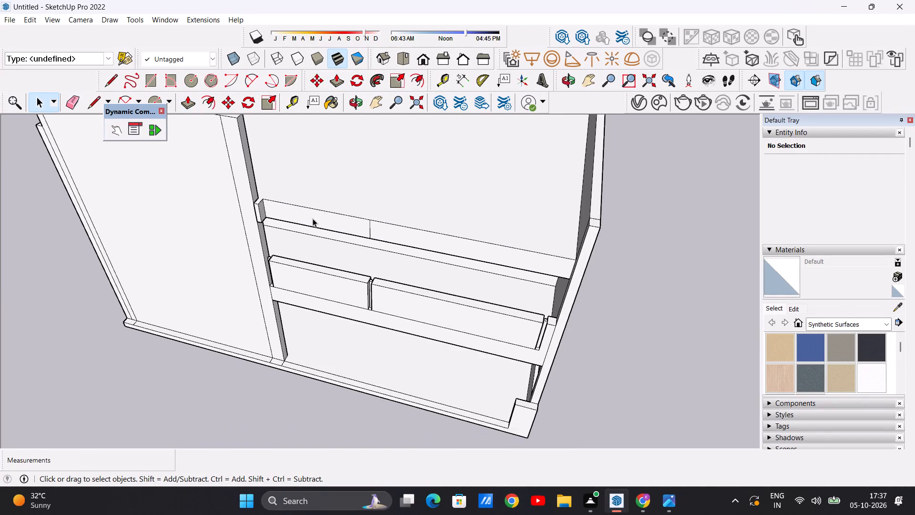
middle_click_drag(313, 218, 394, 220)
scroll(423, 226, "up", 7)
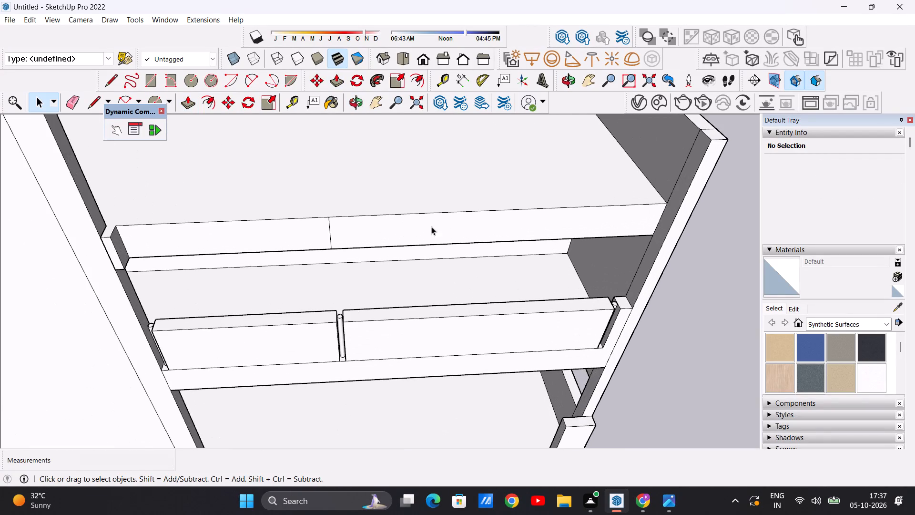
scroll(445, 229, "up", 1)
key("p")
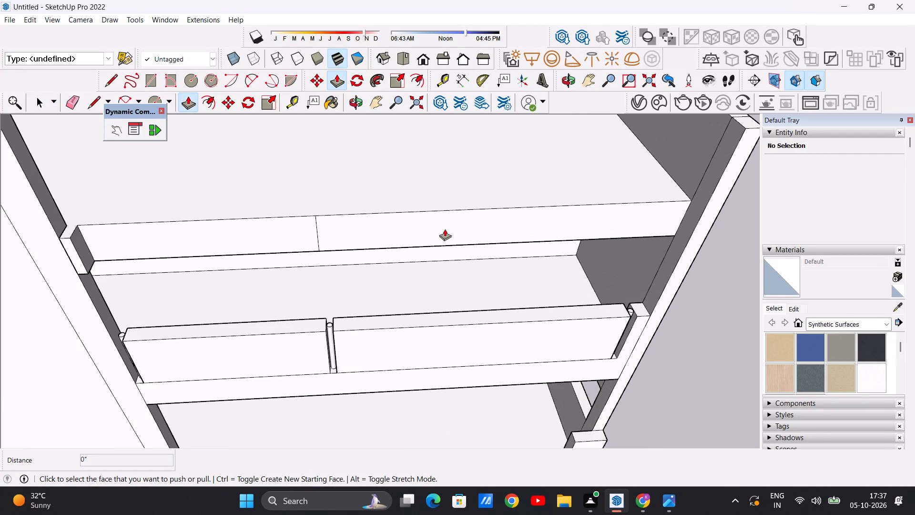
left_click(668, 210)
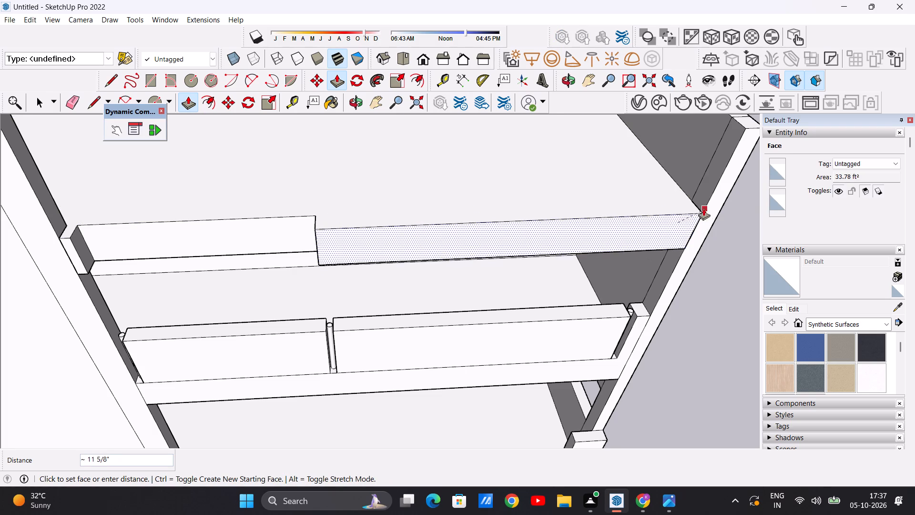
middle_click_drag(706, 212, 637, 215)
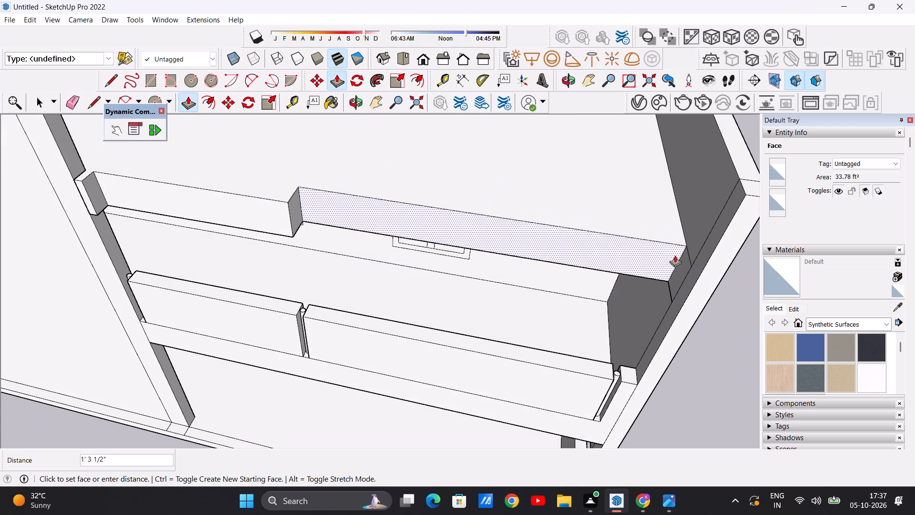
left_click(698, 282)
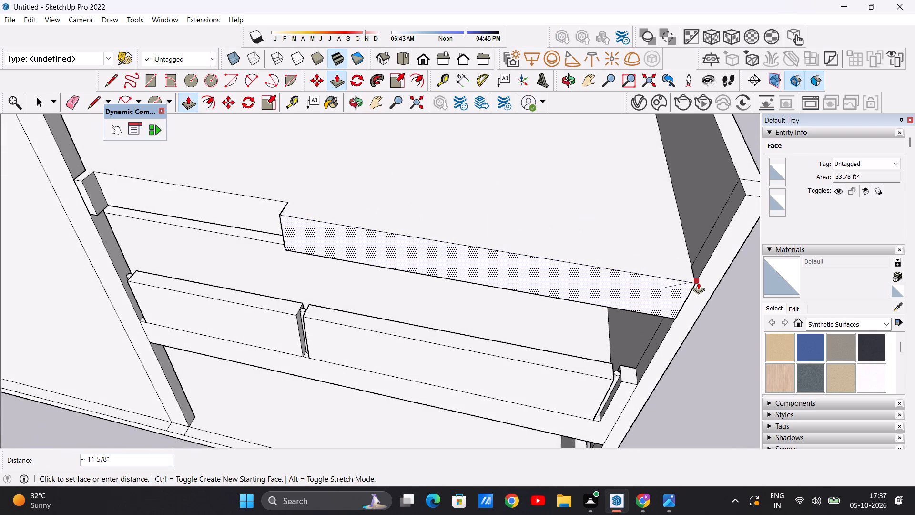
key("space")
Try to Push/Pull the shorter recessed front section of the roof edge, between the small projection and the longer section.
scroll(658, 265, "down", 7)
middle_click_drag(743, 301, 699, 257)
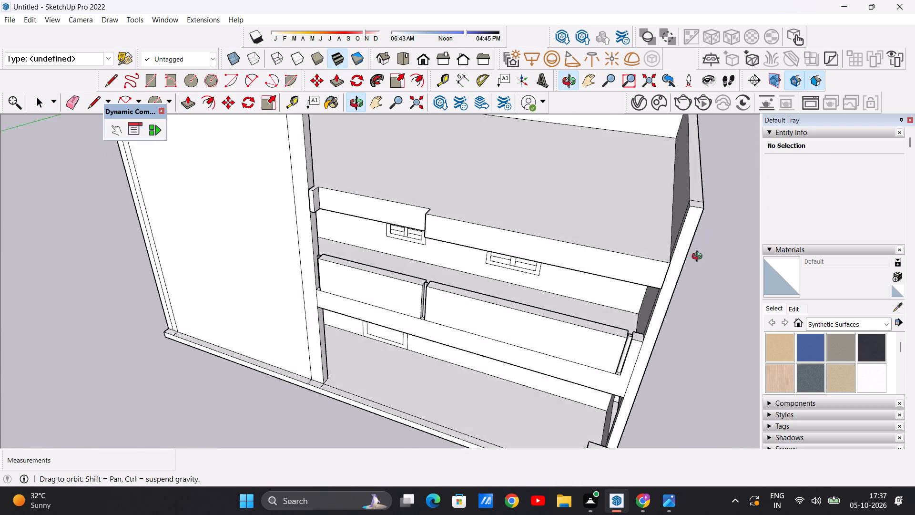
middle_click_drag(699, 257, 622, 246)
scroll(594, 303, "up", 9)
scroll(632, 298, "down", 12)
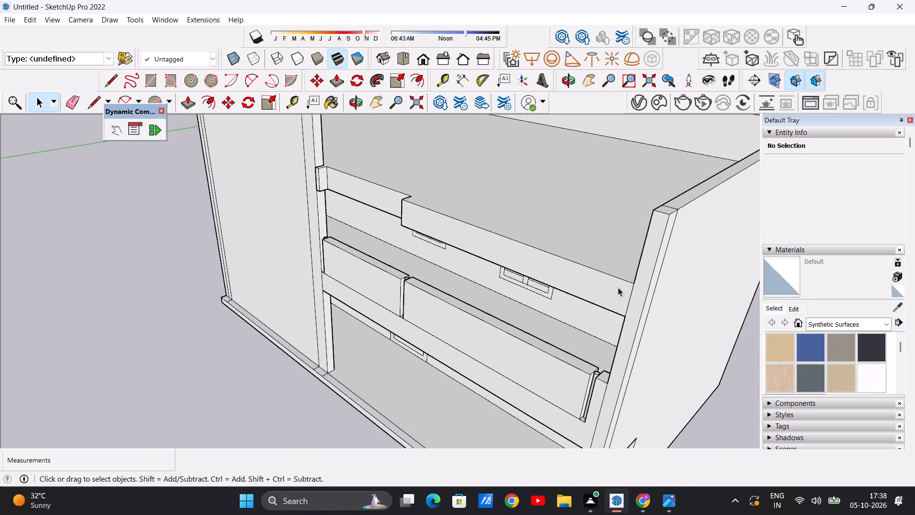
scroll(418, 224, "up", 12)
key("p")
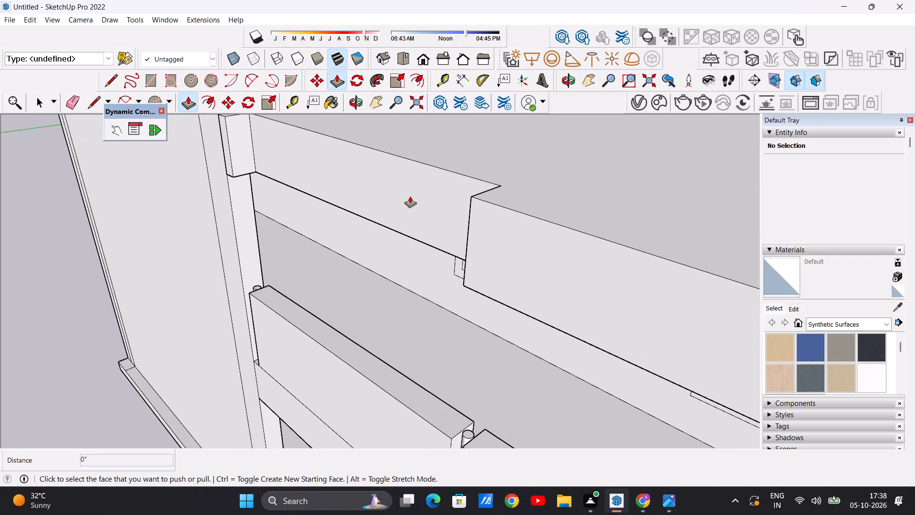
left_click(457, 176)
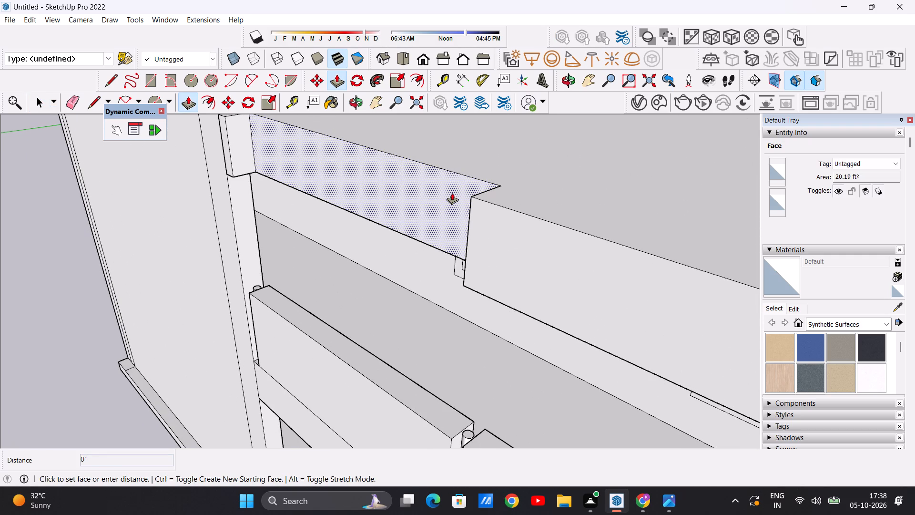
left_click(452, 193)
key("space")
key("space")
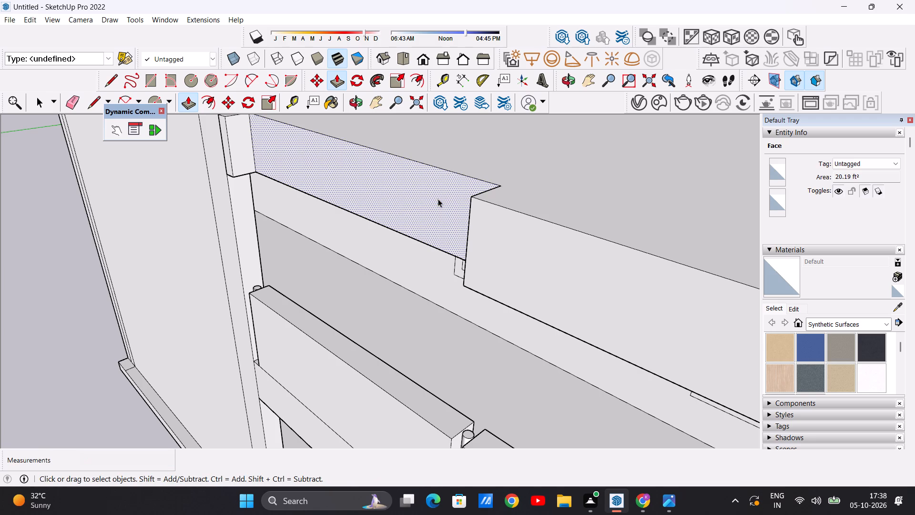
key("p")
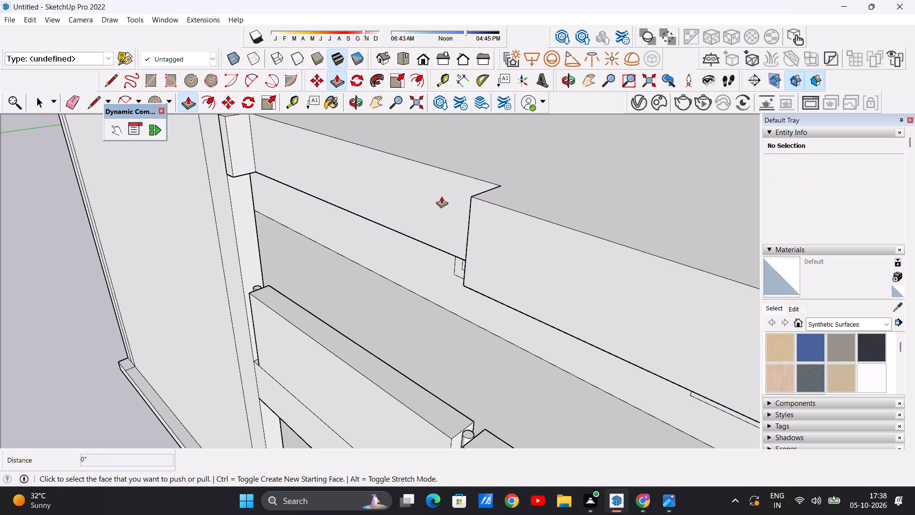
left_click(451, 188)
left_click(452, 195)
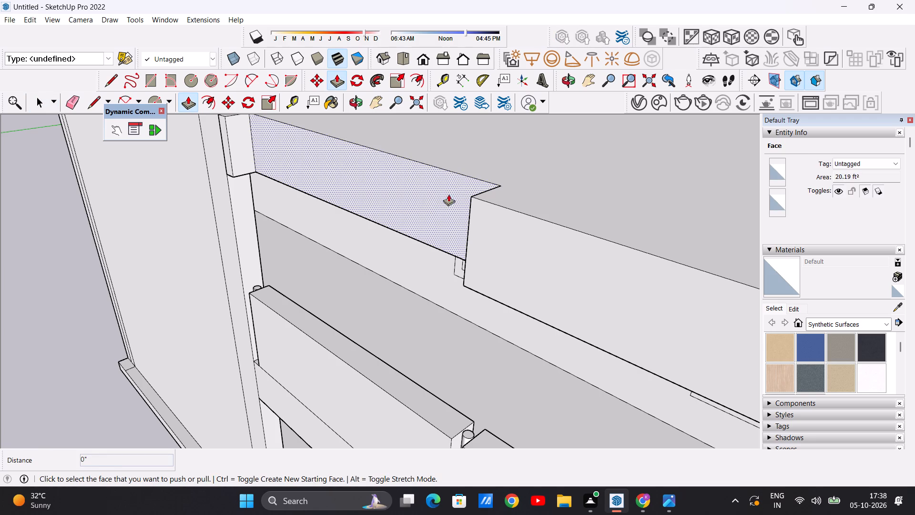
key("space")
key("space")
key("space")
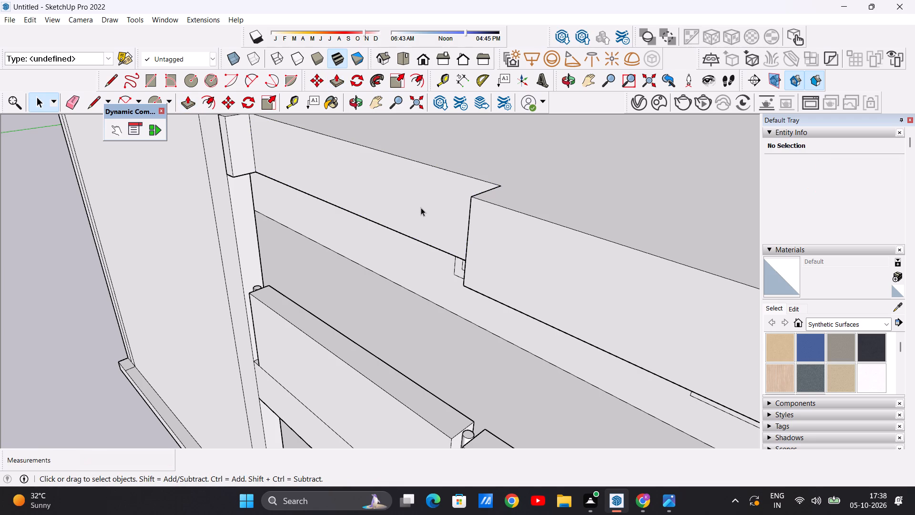
Examine the recessed roof-edge section and its junctions with the tall front wall and the longer section from several angles.
scroll(423, 207, "down", 15)
scroll(397, 206, "up", 9)
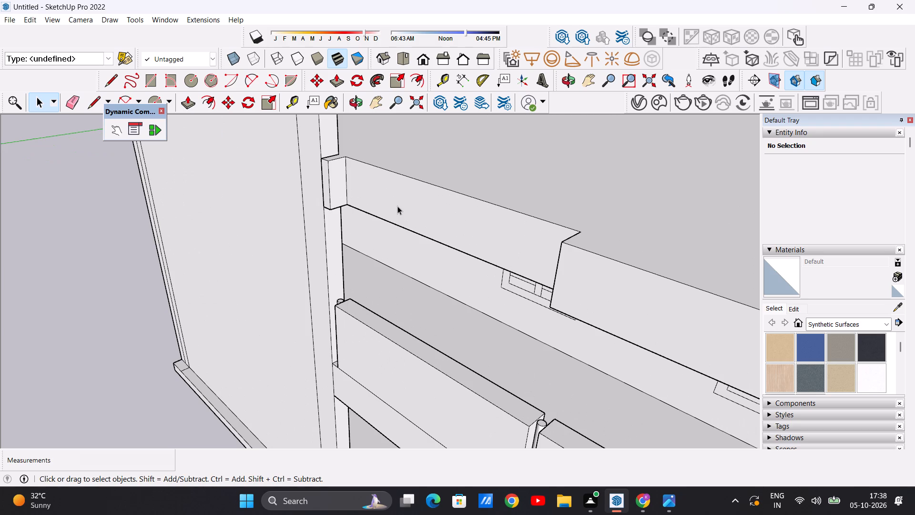
scroll(415, 210, "down", 4)
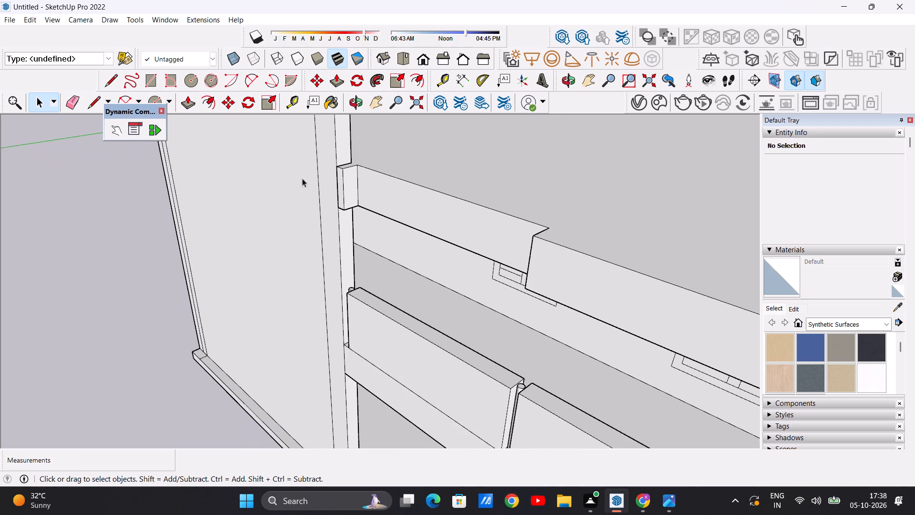
scroll(290, 172, "up", 5)
middle_click_drag(323, 199, 426, 188)
scroll(426, 188, "up", 1)
scroll(426, 188, "down", 12)
scroll(488, 186, "up", 2)
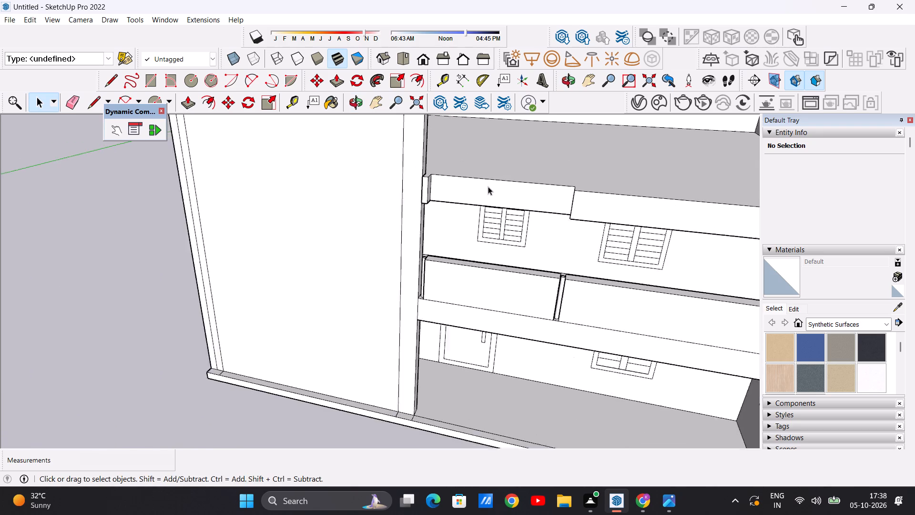
scroll(488, 186, "up", 3)
middle_click_drag(460, 197, 503, 193)
scroll(511, 192, "down", 3)
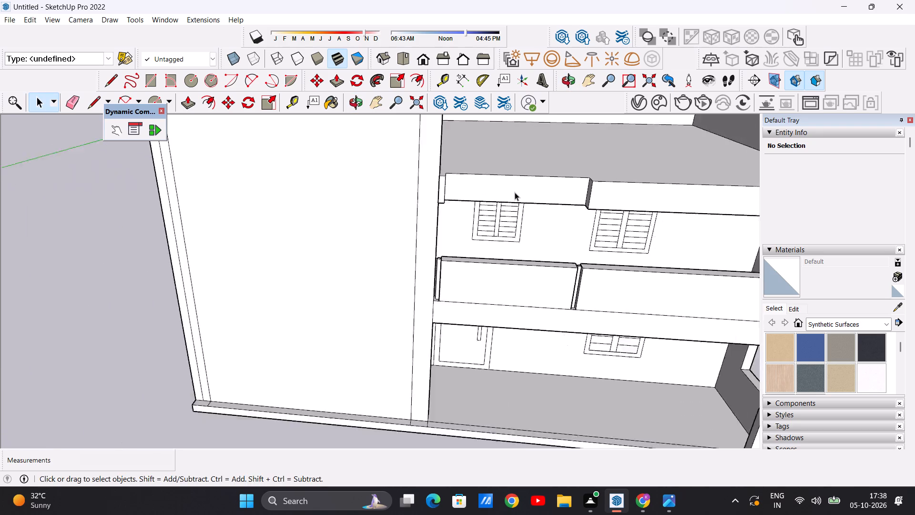
scroll(515, 192, "down", 2)
middle_click_drag(507, 189, 550, 182)
scroll(550, 182, "up", 7)
scroll(483, 180, "down", 4)
scroll(483, 182, "up", 4)
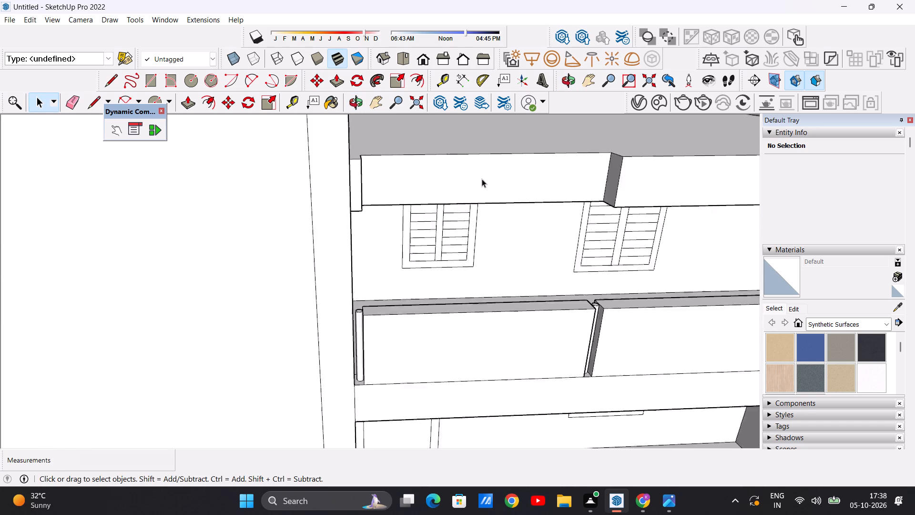
scroll(482, 179, "up", 2)
scroll(446, 184, "down", 2)
middle_click_drag(386, 179, 451, 197)
scroll(466, 161, "up", 6)
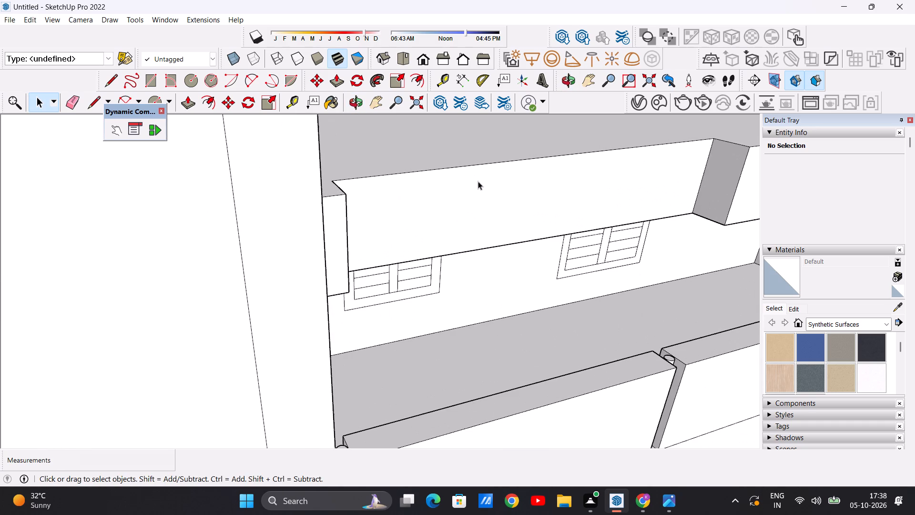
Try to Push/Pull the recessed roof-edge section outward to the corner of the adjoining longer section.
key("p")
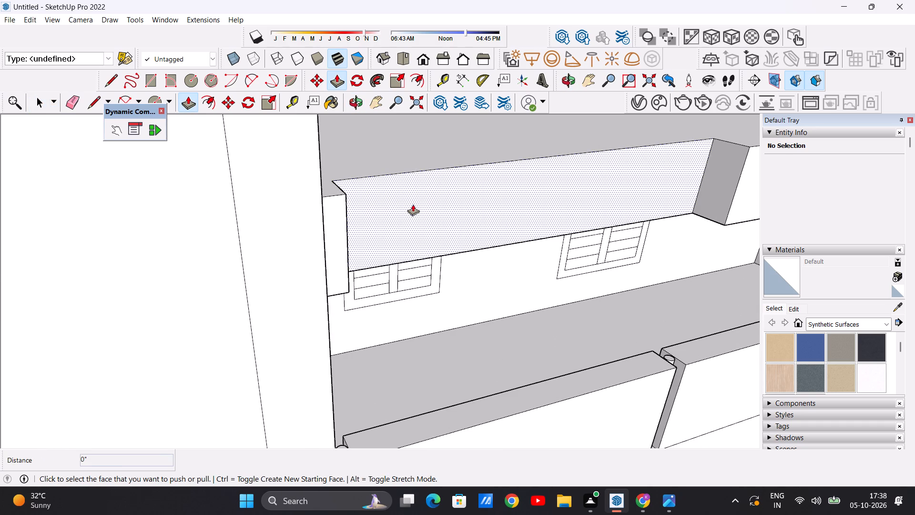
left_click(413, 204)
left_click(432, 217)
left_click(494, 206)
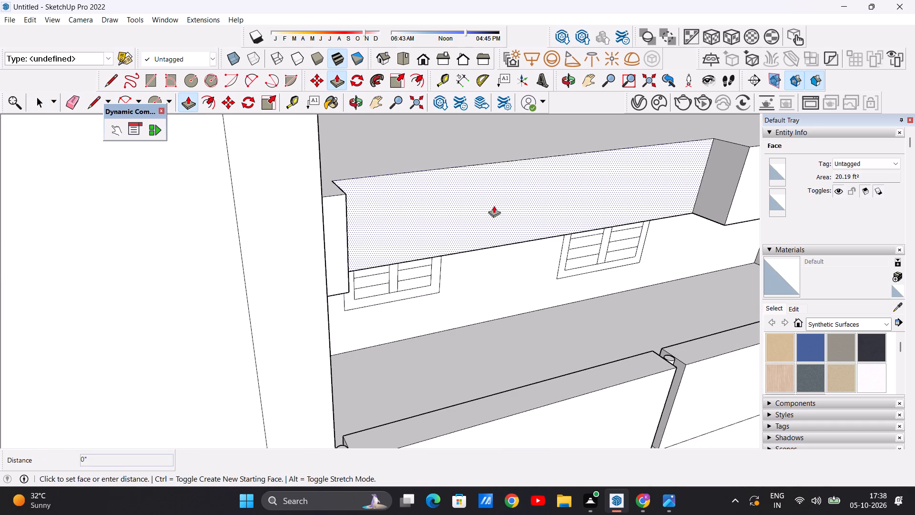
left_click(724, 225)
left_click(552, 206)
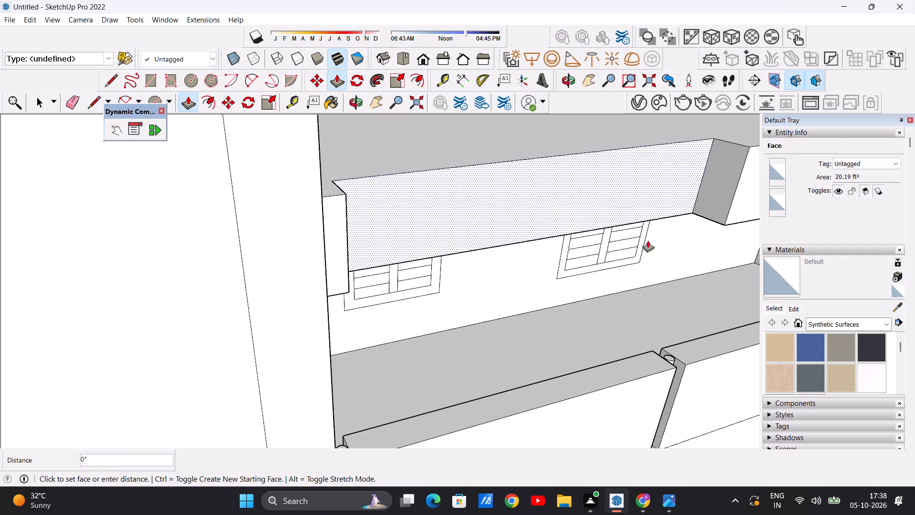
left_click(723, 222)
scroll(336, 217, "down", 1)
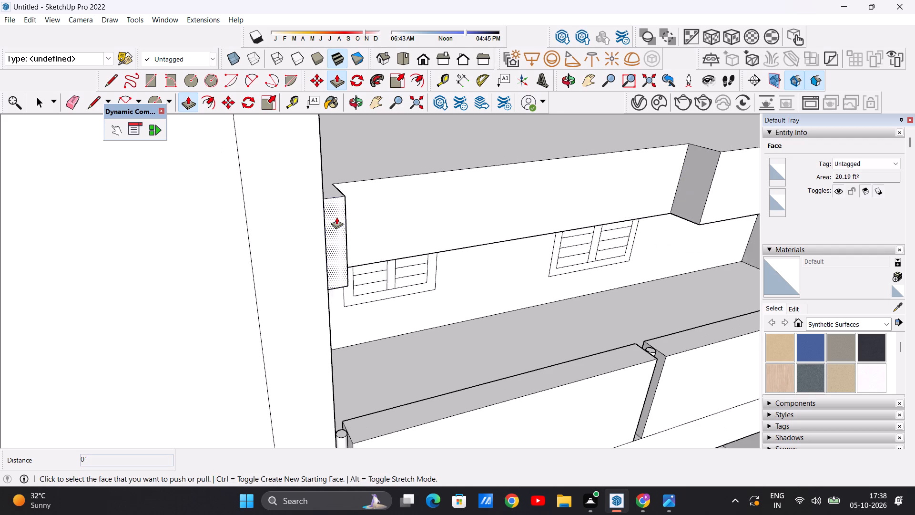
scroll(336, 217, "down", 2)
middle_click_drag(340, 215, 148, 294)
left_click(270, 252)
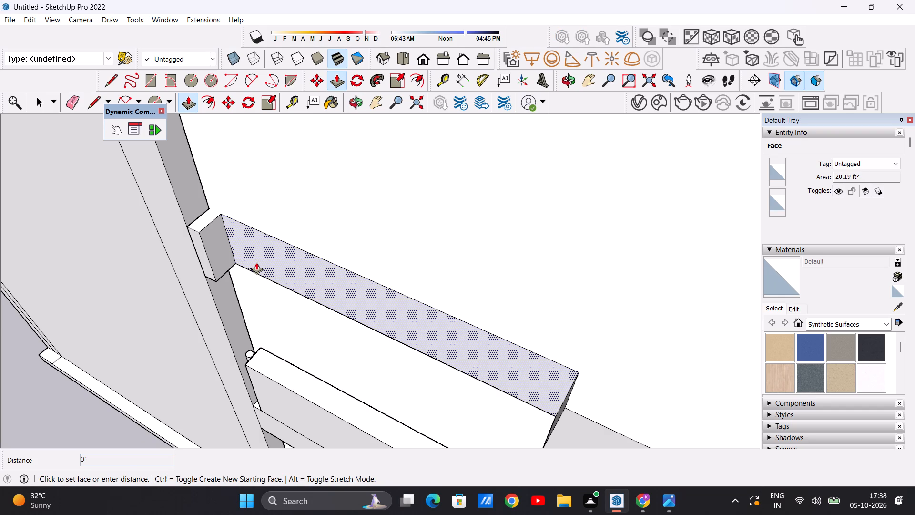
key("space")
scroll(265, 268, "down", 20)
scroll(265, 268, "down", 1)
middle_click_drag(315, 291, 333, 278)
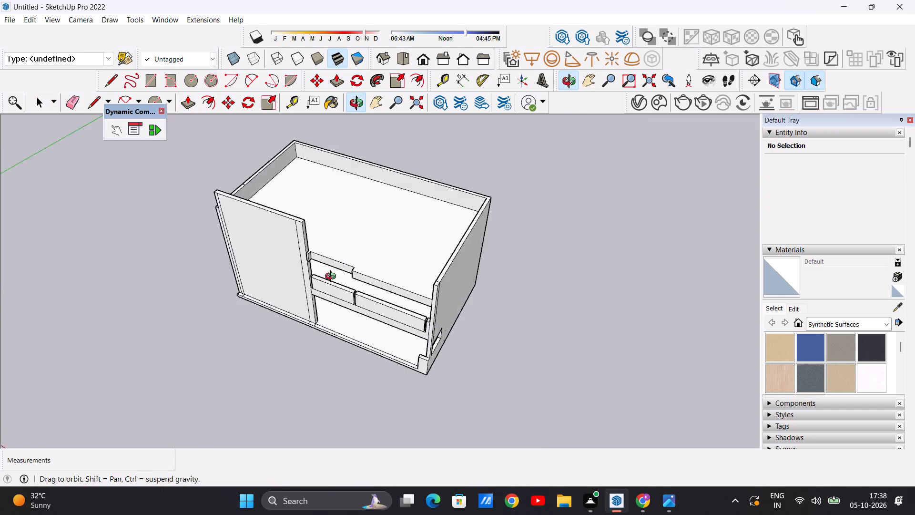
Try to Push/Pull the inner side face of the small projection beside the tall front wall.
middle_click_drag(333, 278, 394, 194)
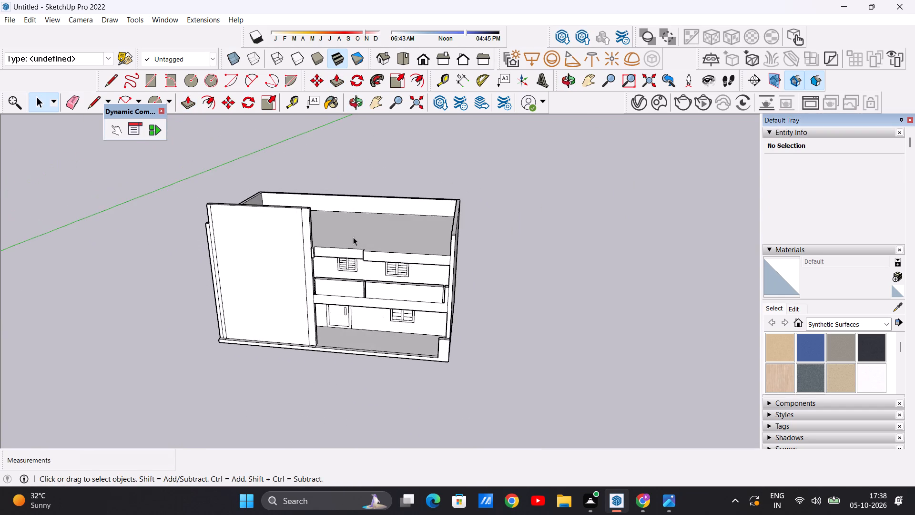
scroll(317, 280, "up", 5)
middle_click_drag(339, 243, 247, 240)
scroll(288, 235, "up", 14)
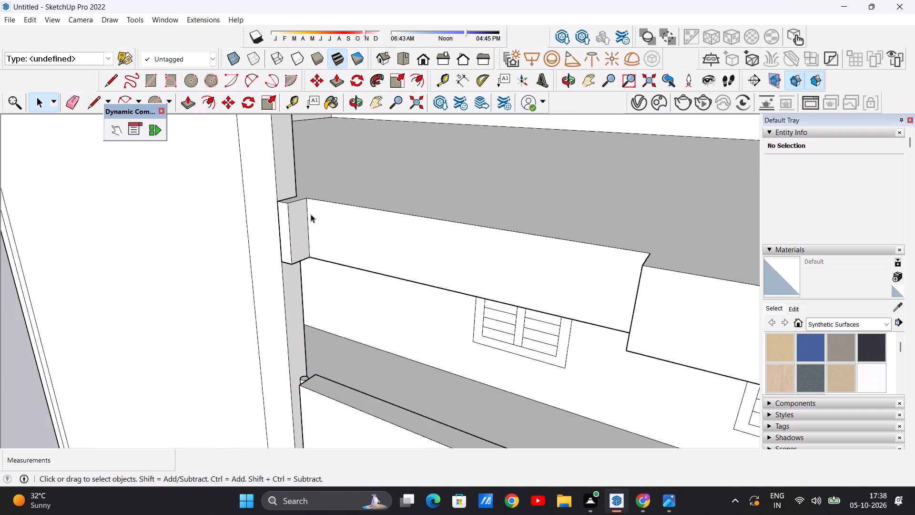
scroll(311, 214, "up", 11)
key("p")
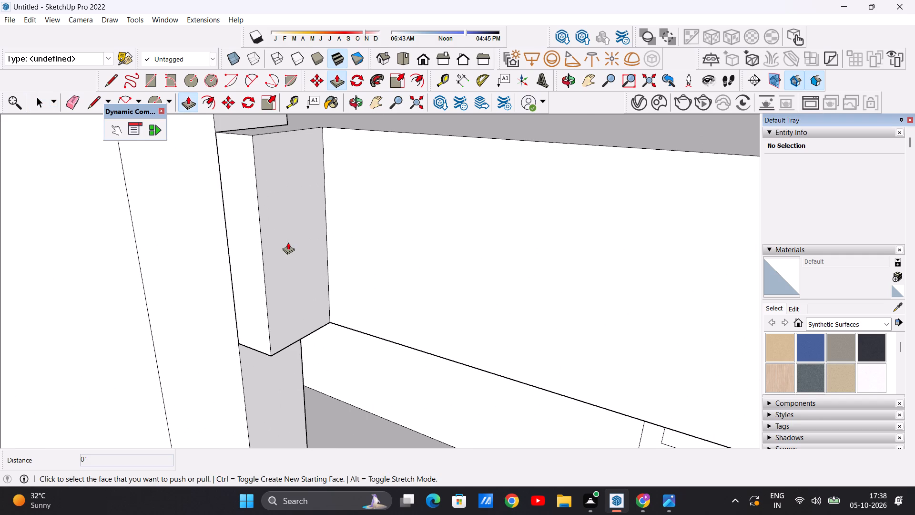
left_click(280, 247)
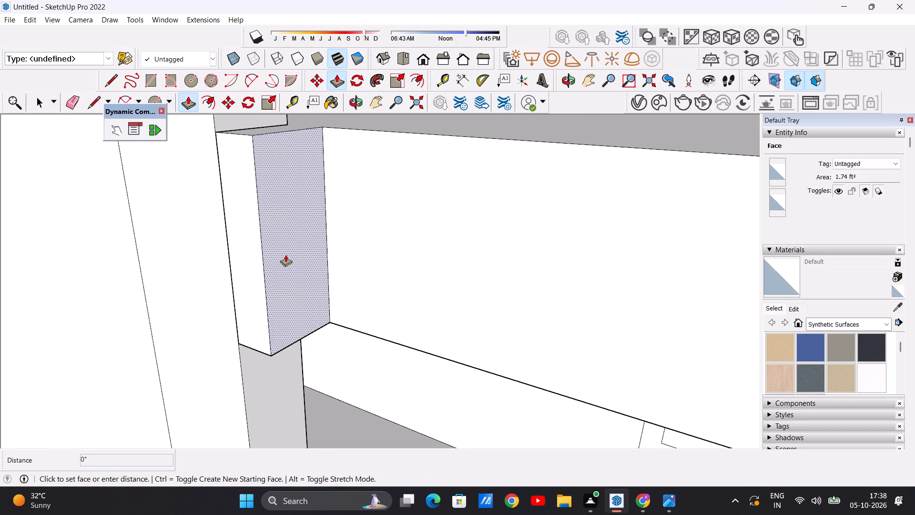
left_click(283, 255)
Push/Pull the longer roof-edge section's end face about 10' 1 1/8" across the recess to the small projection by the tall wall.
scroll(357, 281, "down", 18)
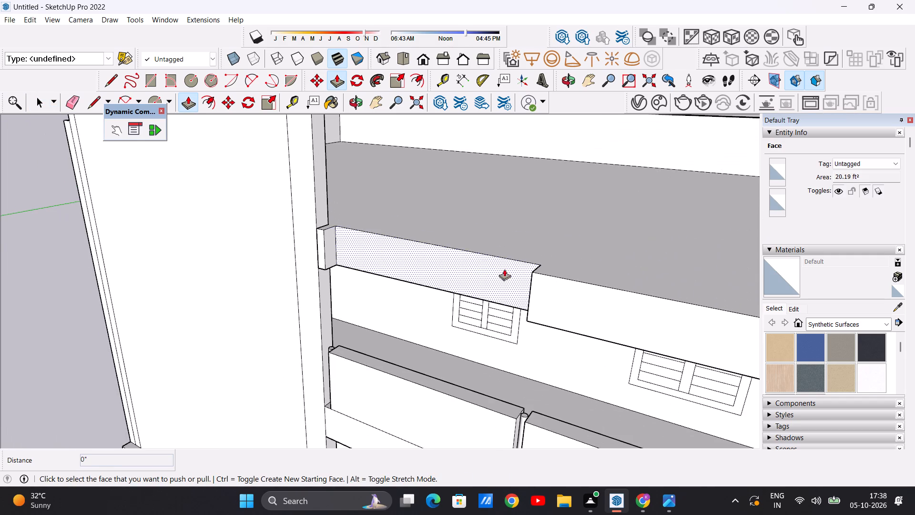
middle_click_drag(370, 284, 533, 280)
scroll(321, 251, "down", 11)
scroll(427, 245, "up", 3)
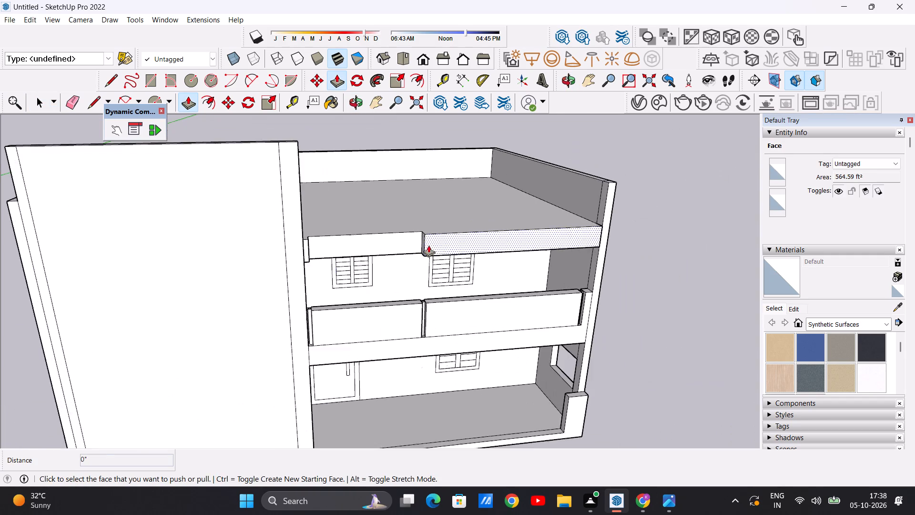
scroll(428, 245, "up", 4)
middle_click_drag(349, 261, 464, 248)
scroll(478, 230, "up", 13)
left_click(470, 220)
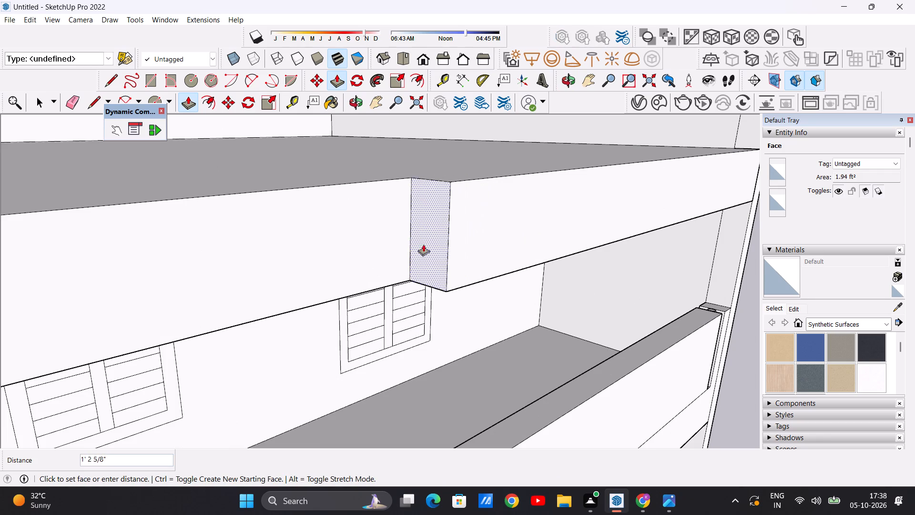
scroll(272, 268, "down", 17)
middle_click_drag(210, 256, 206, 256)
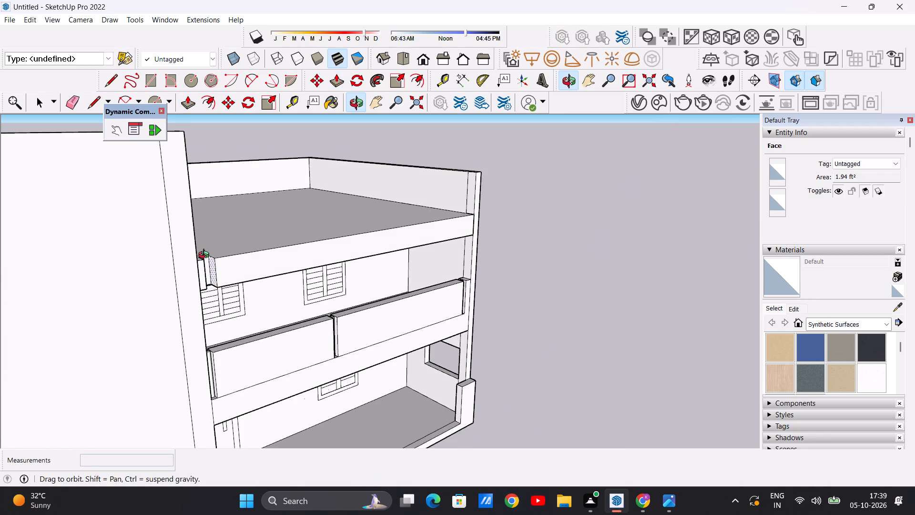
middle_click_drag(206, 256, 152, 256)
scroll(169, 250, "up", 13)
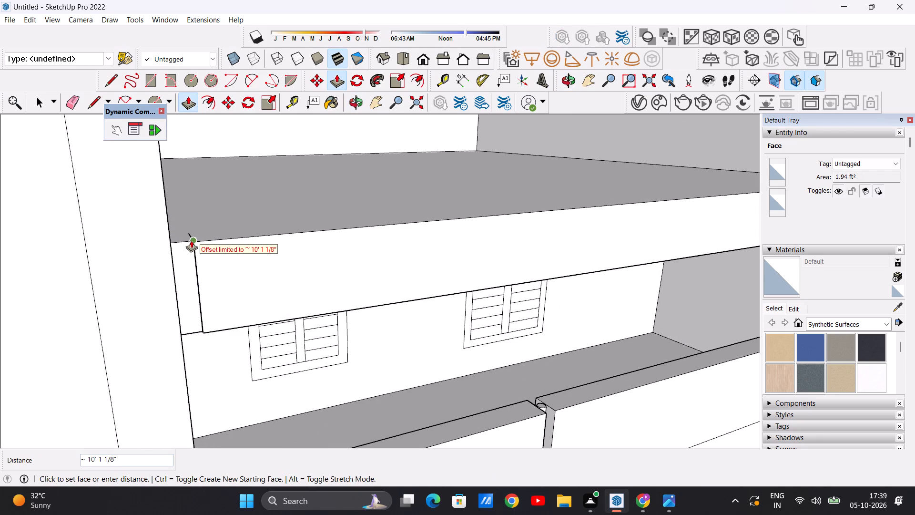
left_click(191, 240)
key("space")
Examine the junction between the extended roof-edge section, the small projection and the tall front wall from several angles.
scroll(191, 240, "down", 5)
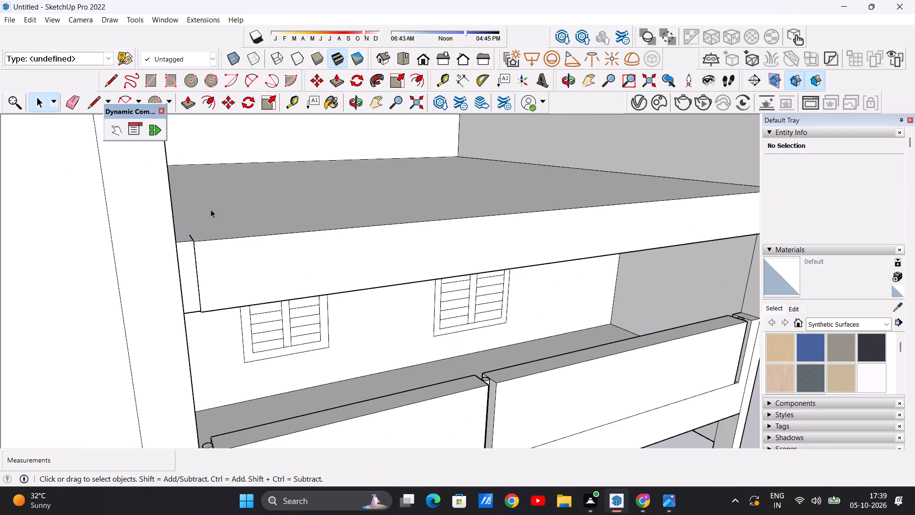
middle_click_drag(212, 209, 166, 331)
scroll(173, 282, "down", 7)
scroll(173, 358, "up", 15)
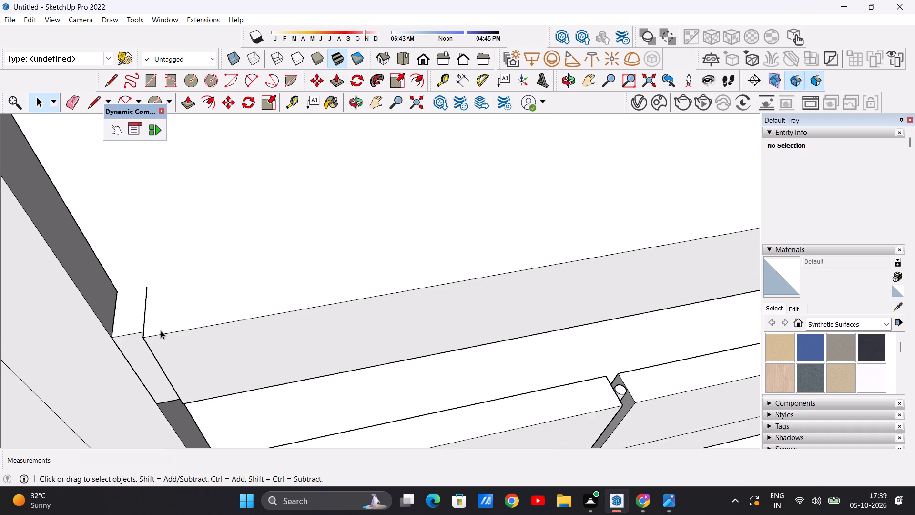
scroll(197, 313, "down", 5)
middle_click_drag(130, 337, 149, 317)
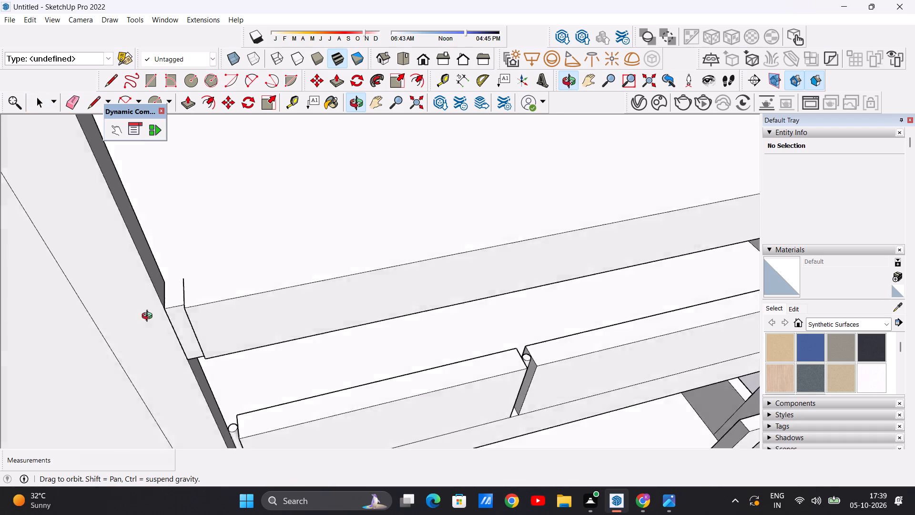
middle_click_drag(149, 317, 217, 243)
scroll(299, 208, "up", 6)
middle_click_drag(274, 213, 215, 257)
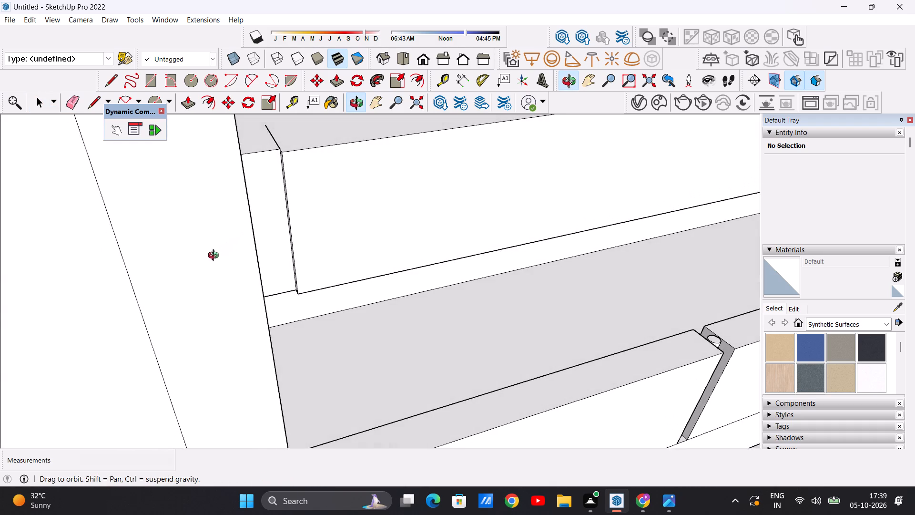
middle_click_drag(215, 257, 214, 257)
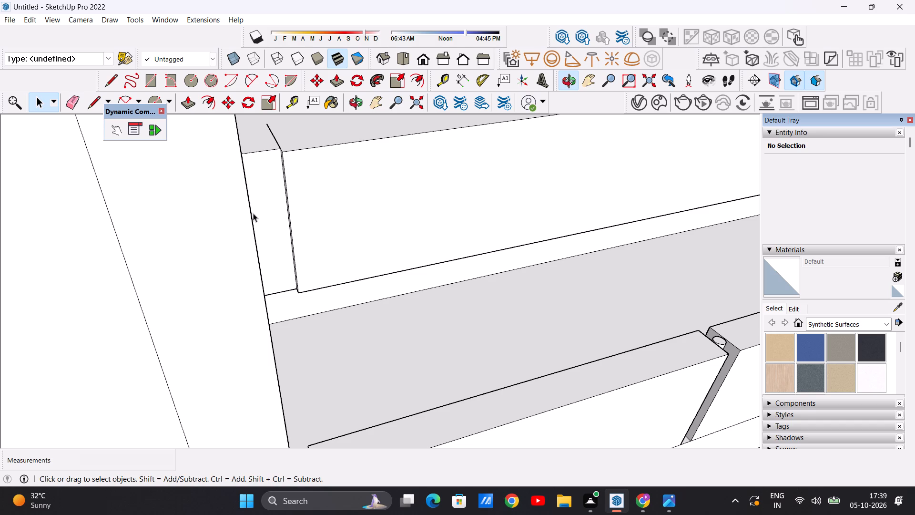
scroll(253, 213, "down", 9)
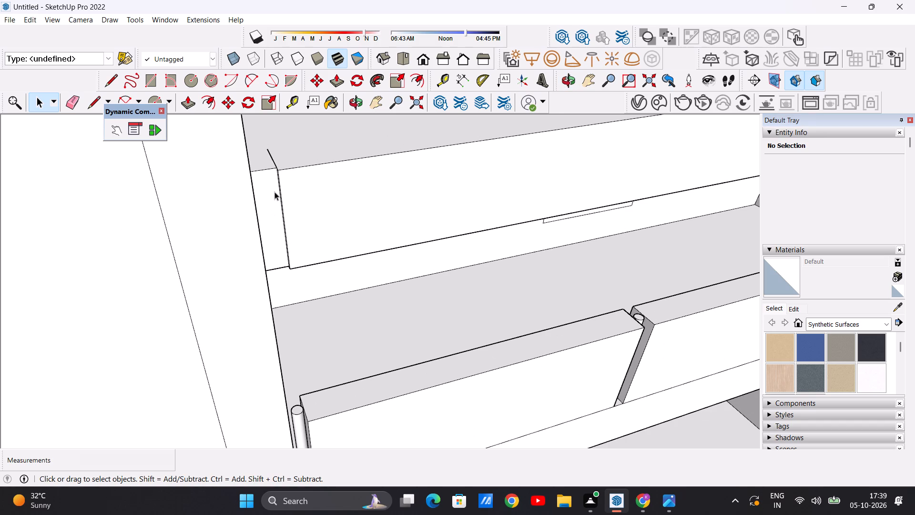
scroll(269, 177, "up", 7)
middle_click_drag(270, 182, 354, 155)
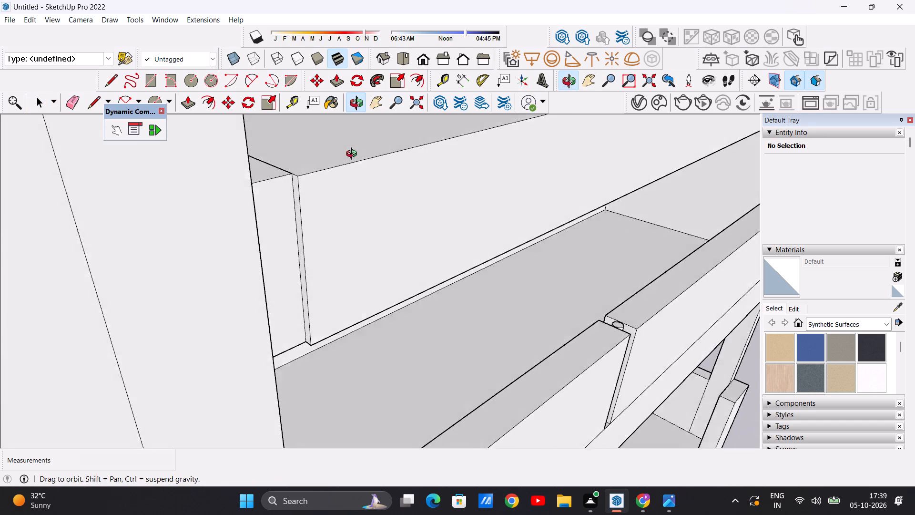
middle_click_drag(354, 155, 361, 146)
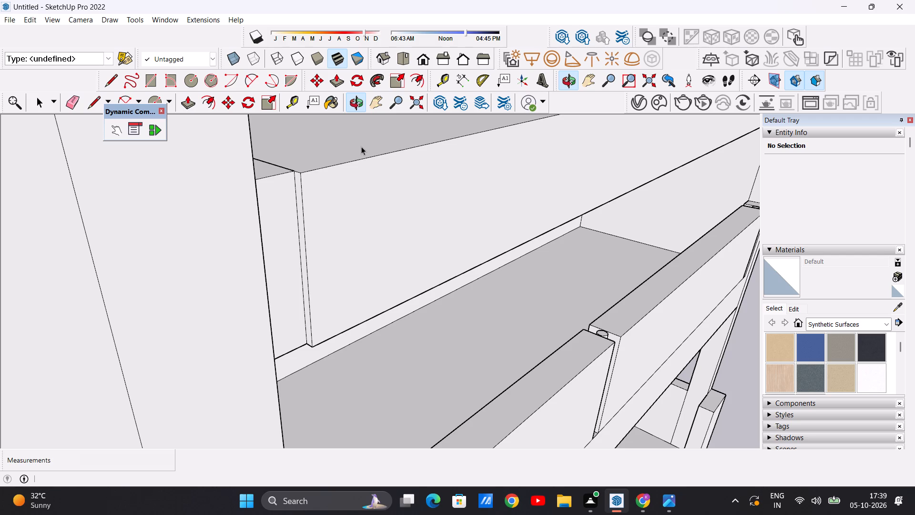
scroll(361, 146, "down", 9)
scroll(347, 177, "up", 3)
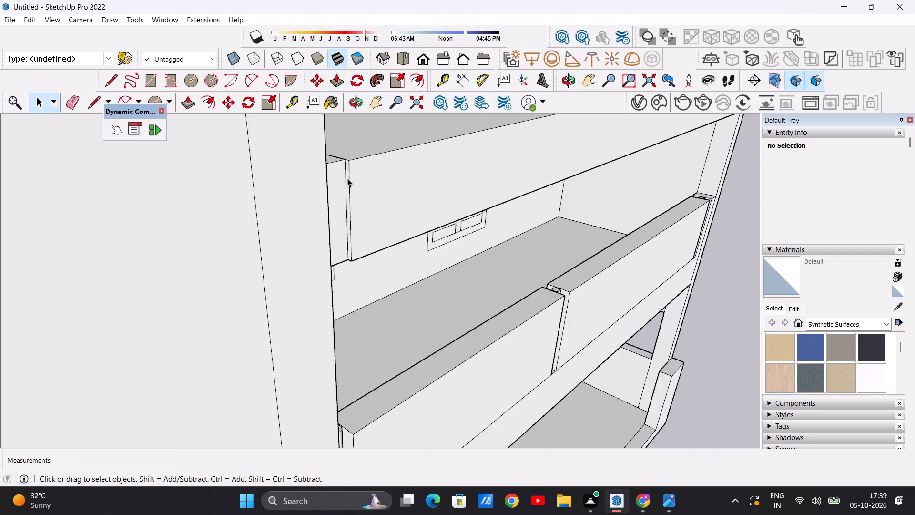
scroll(347, 178, "up", 3)
middle_click_drag(344, 182, 297, 247)
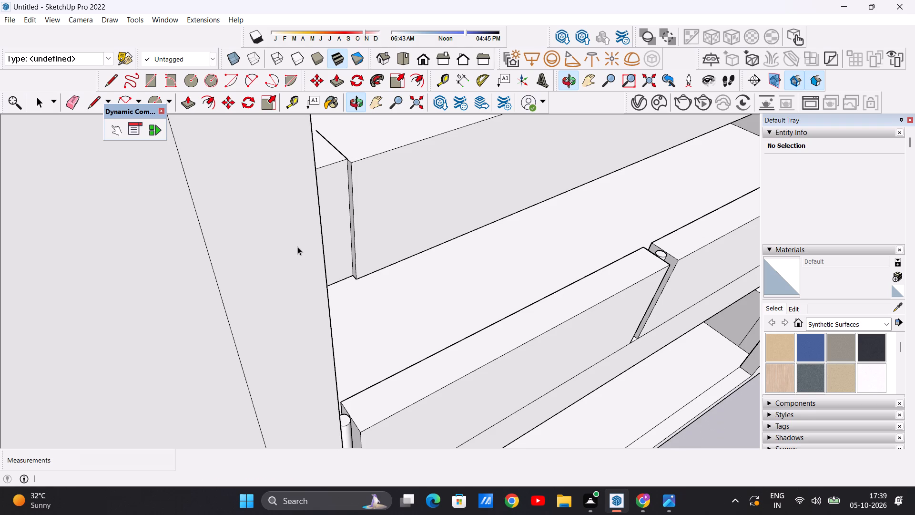
scroll(305, 240, "down", 5)
scroll(340, 197, "up", 8)
middle_click_drag(256, 202, 288, 247)
middle_click_drag(288, 247, 281, 232)
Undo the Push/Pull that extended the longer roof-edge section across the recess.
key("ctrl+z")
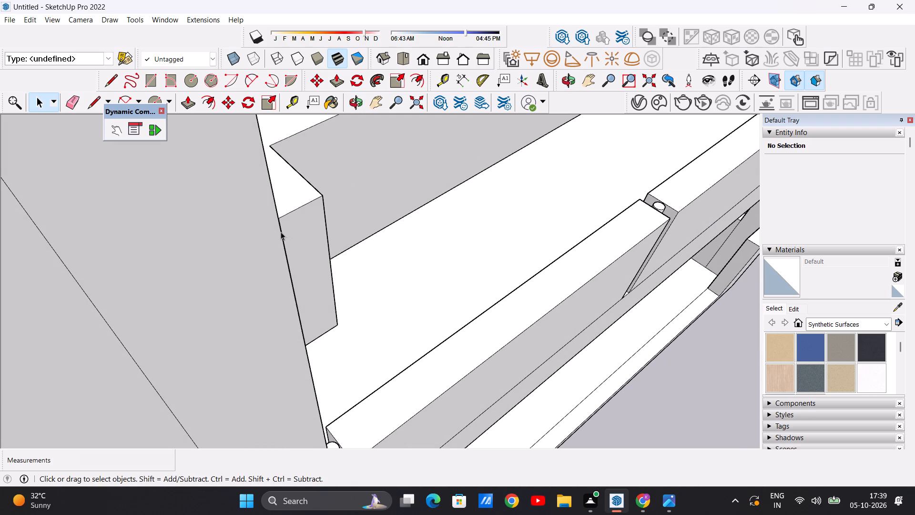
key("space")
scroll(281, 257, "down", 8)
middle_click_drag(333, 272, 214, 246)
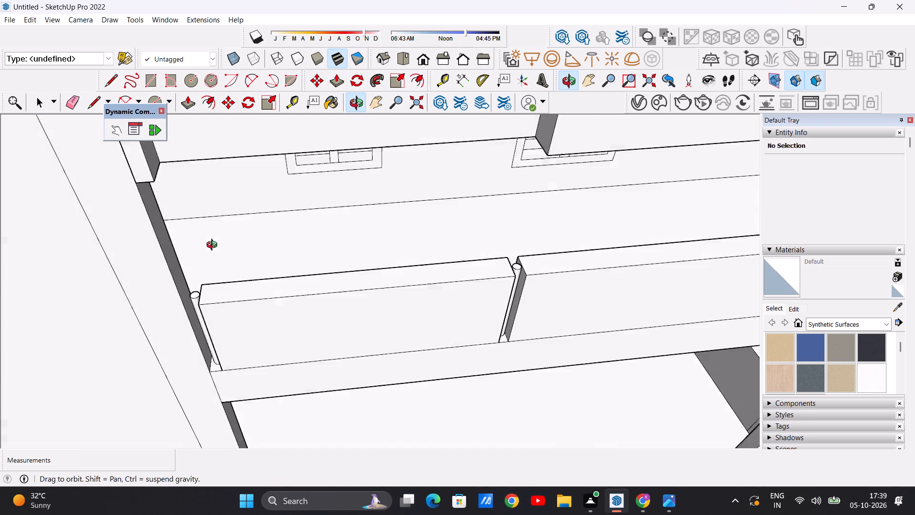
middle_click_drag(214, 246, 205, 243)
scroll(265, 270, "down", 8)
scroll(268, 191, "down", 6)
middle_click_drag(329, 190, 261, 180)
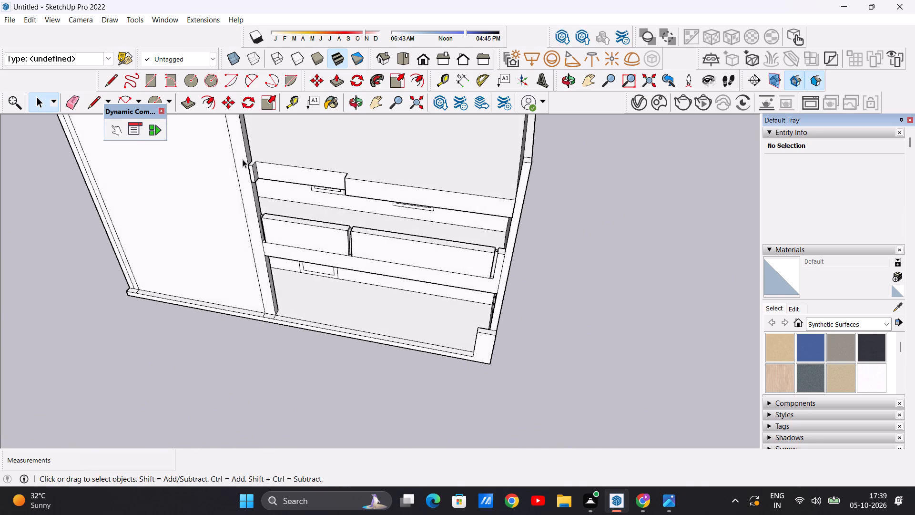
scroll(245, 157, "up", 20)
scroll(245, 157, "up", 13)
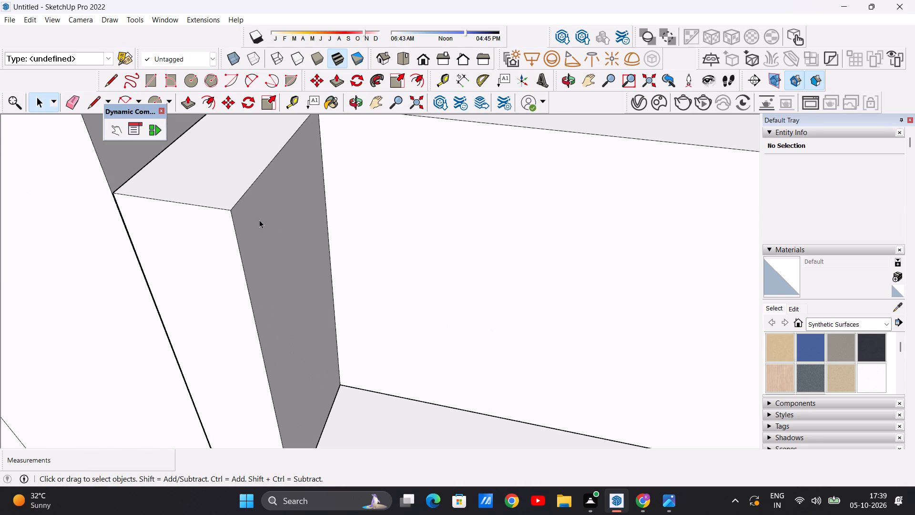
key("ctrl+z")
Push/Pull the longer roof-edge section's end face about 10' 1 1/8" across the recess, up to the small projection.
scroll(248, 221, "down", 3)
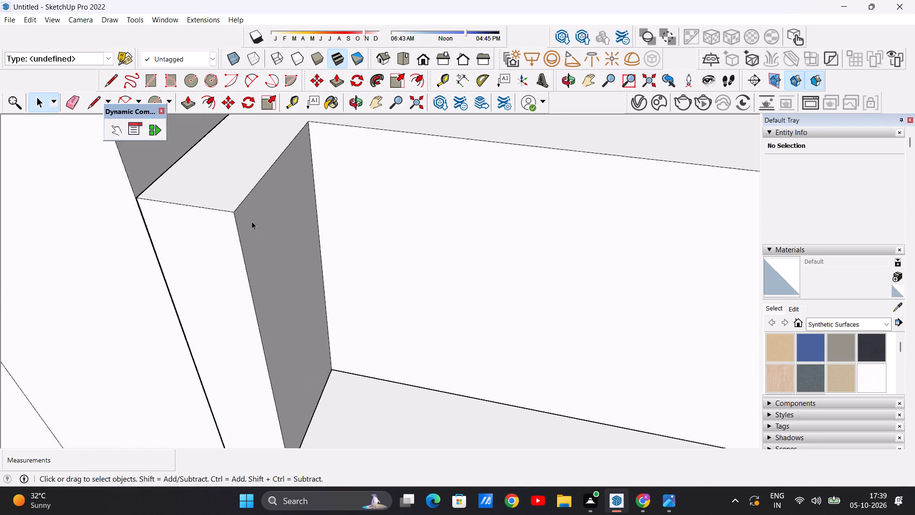
scroll(252, 221, "down", 20)
scroll(252, 221, "down", 2)
middle_click_drag(292, 251, 341, 216)
middle_click_drag(341, 216, 295, 218)
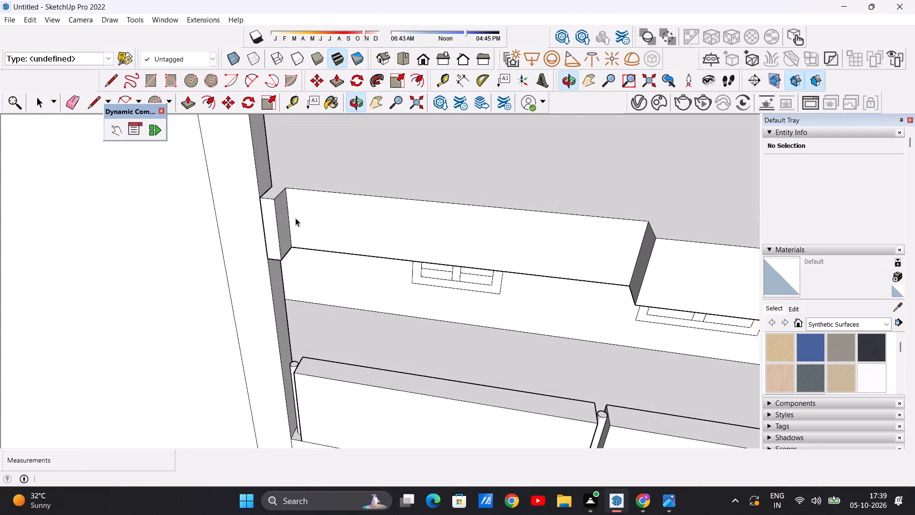
scroll(295, 218, "down", 5)
scroll(300, 220, "up", 4)
scroll(287, 232, "down", 5)
middle_click_drag(285, 251, 397, 258)
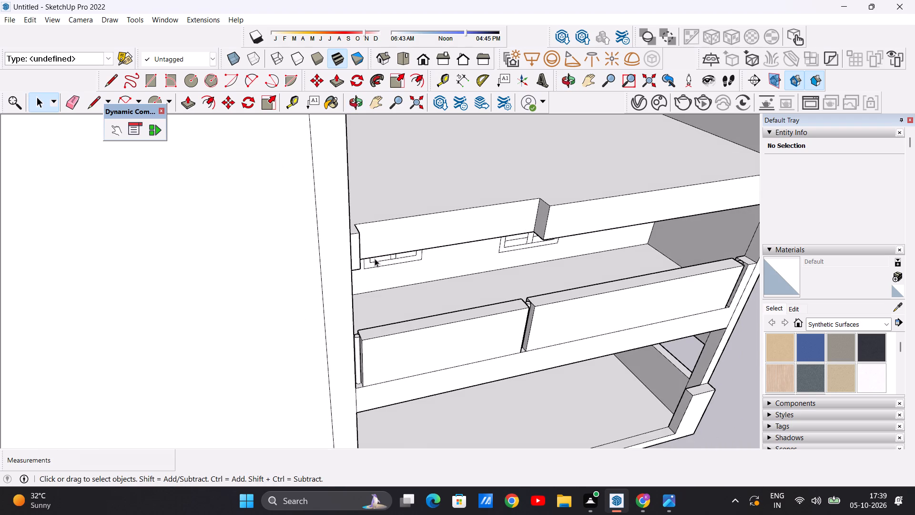
scroll(154, 189, "down", 10)
scroll(470, 201, "up", 7)
middle_click_drag(219, 224, 336, 200)
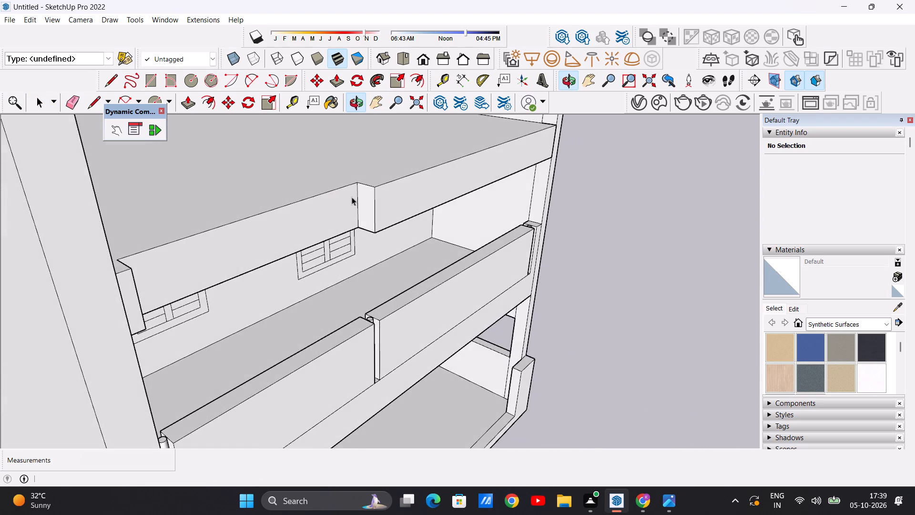
scroll(364, 199, "up", 7)
key("p")
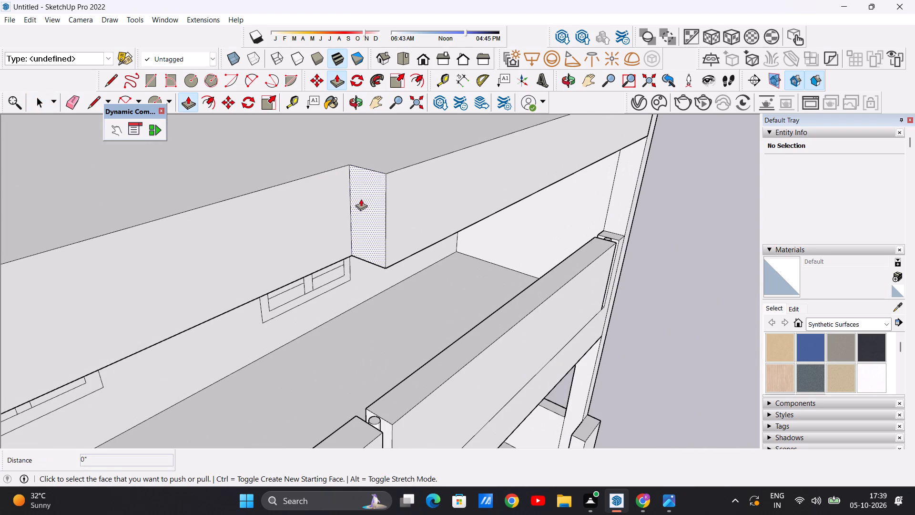
left_click(368, 196)
scroll(256, 225, "down", 19)
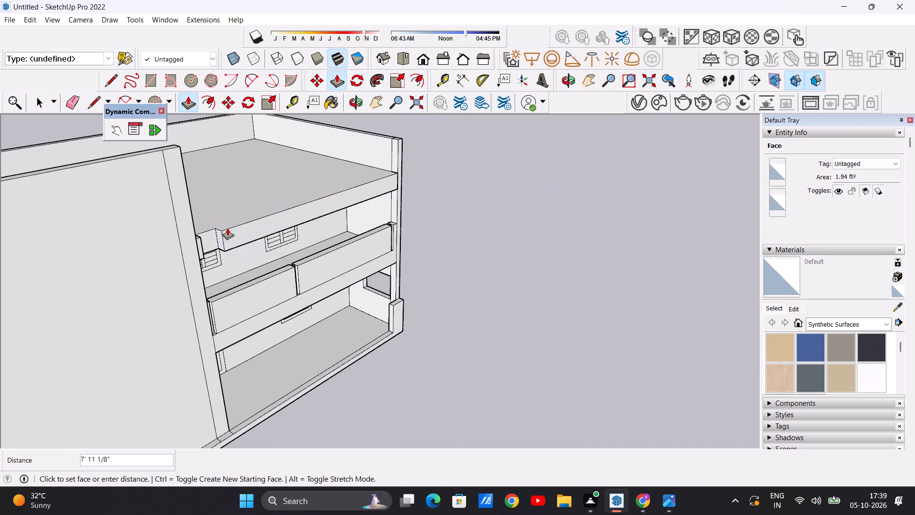
middle_click_drag(246, 230, 132, 239)
scroll(196, 199, "up", 19)
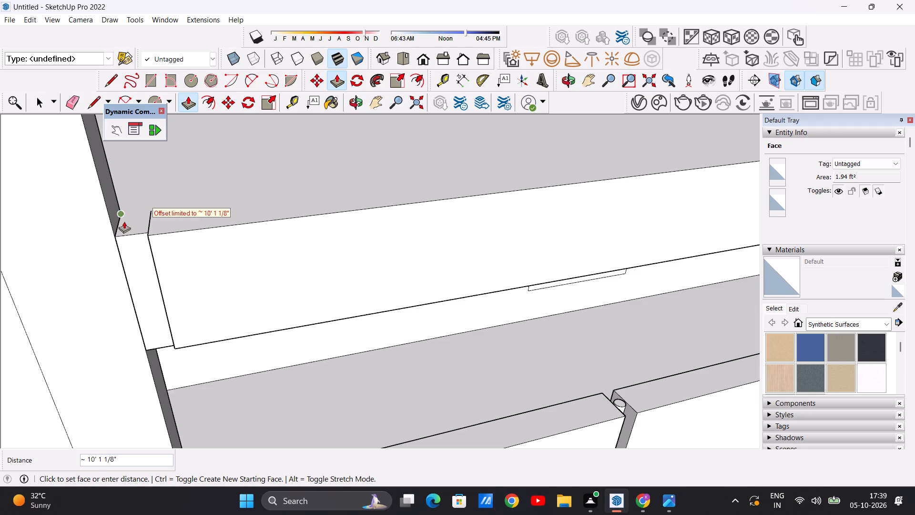
scroll(148, 235, "up", 7)
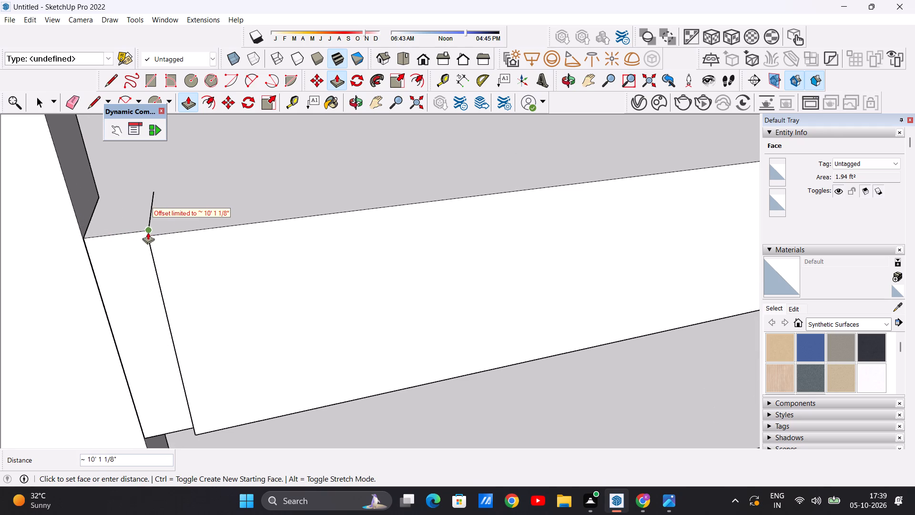
left_click(144, 236)
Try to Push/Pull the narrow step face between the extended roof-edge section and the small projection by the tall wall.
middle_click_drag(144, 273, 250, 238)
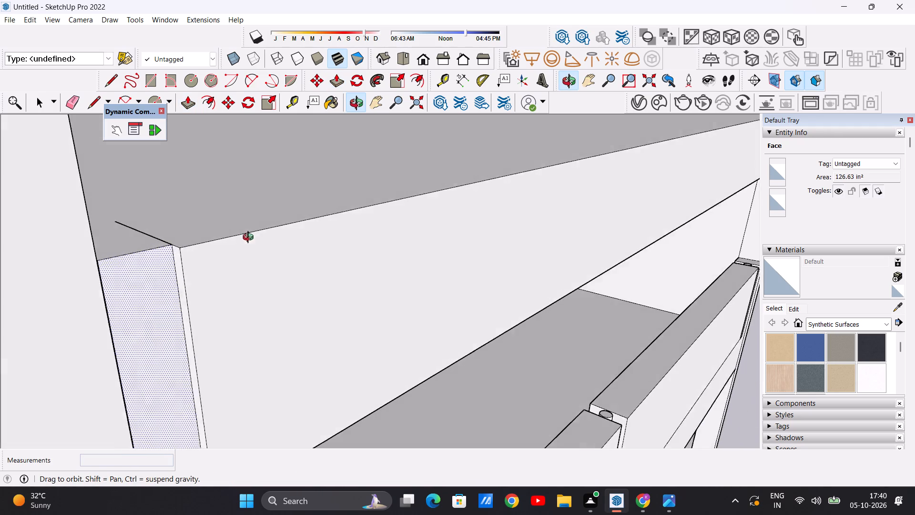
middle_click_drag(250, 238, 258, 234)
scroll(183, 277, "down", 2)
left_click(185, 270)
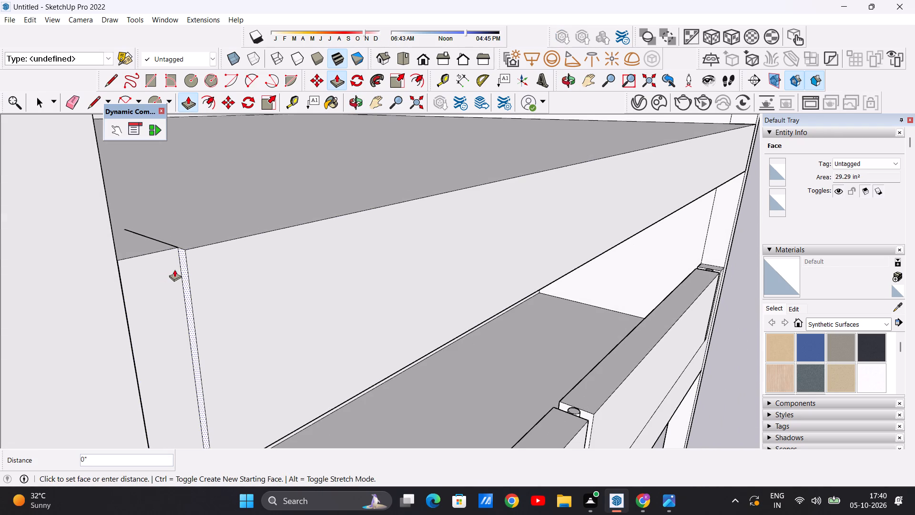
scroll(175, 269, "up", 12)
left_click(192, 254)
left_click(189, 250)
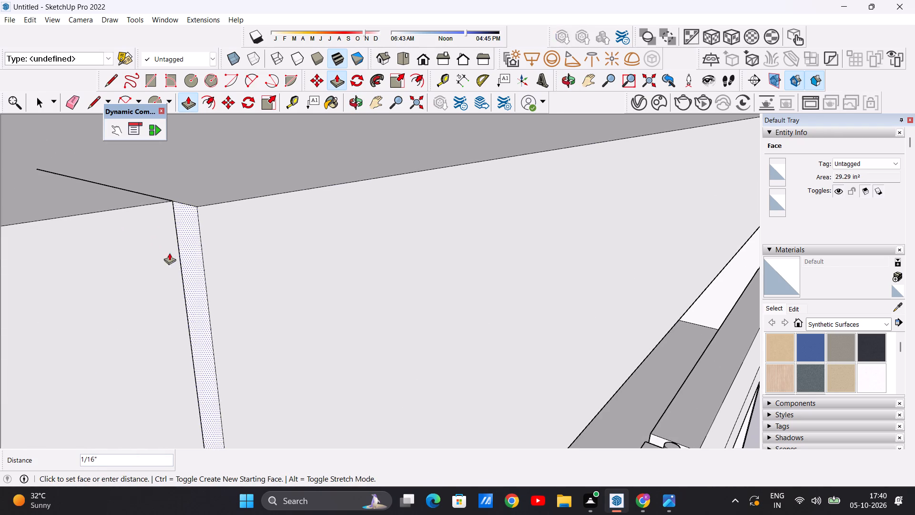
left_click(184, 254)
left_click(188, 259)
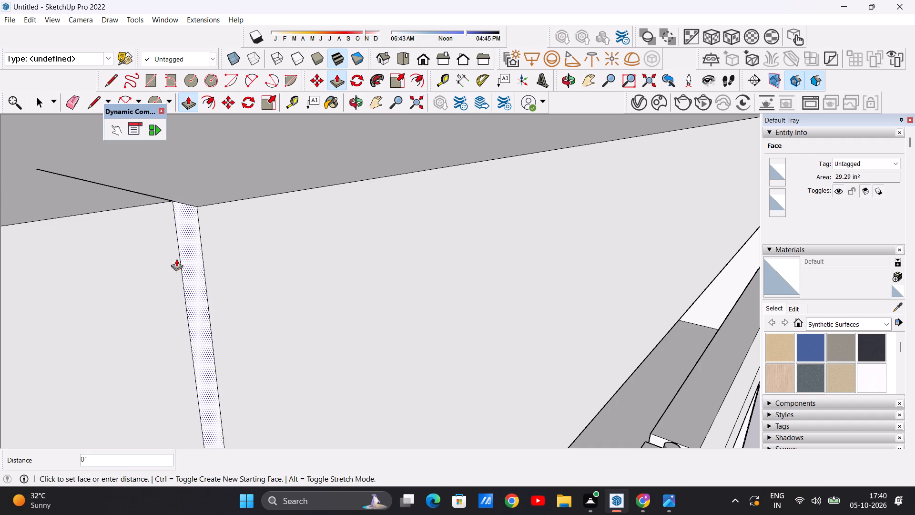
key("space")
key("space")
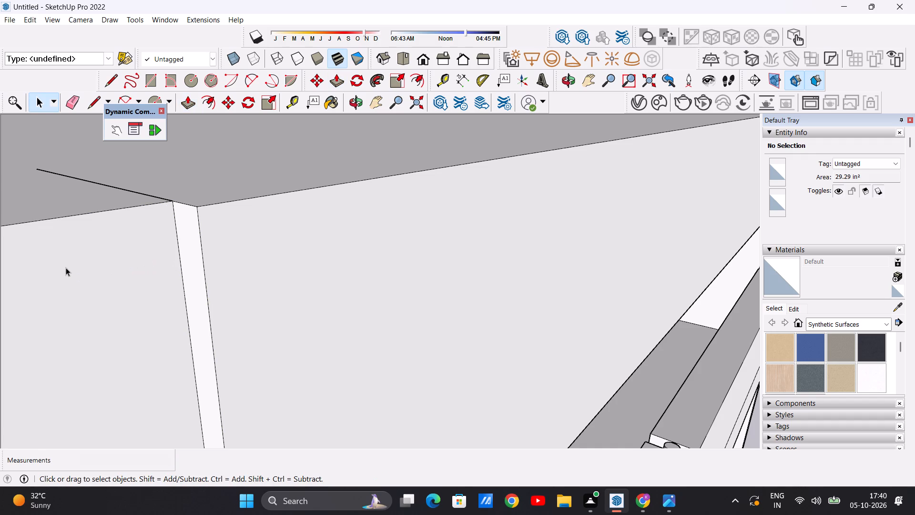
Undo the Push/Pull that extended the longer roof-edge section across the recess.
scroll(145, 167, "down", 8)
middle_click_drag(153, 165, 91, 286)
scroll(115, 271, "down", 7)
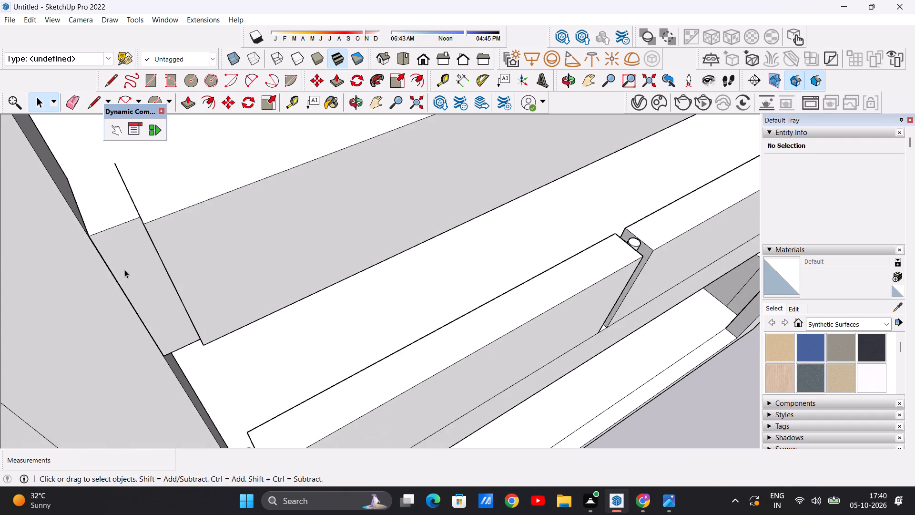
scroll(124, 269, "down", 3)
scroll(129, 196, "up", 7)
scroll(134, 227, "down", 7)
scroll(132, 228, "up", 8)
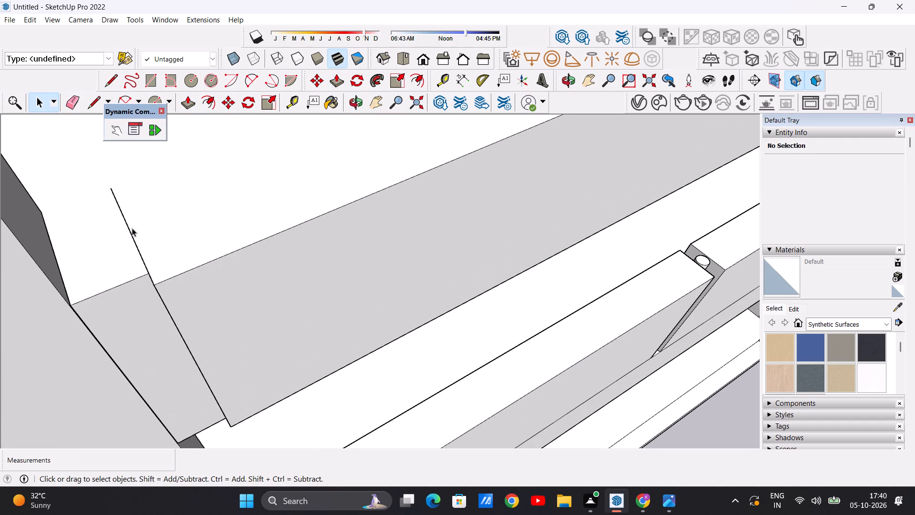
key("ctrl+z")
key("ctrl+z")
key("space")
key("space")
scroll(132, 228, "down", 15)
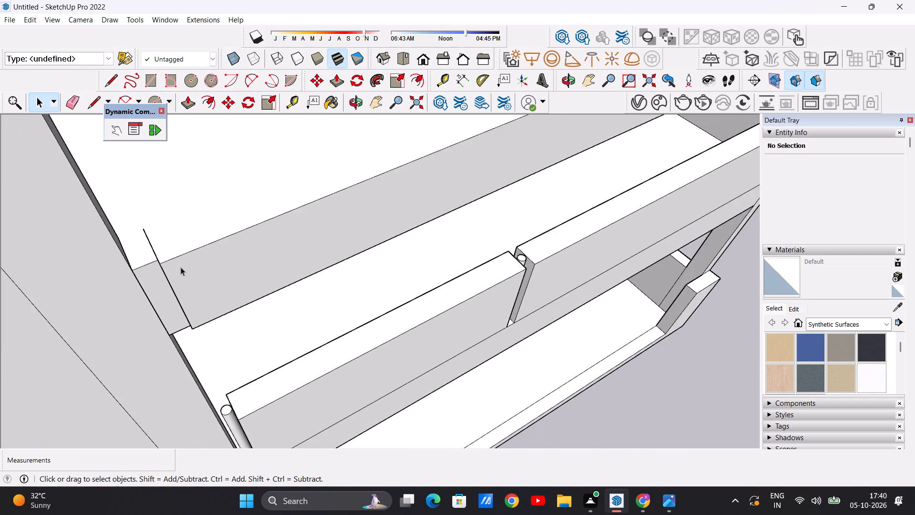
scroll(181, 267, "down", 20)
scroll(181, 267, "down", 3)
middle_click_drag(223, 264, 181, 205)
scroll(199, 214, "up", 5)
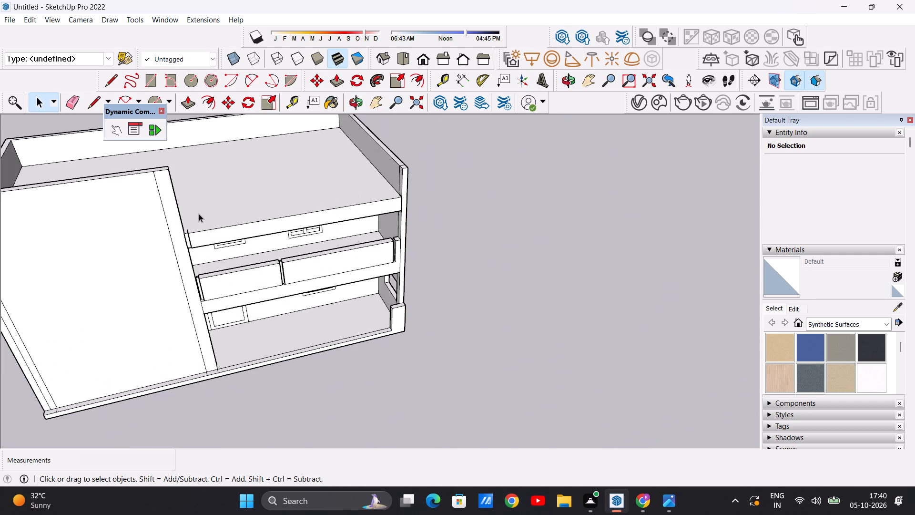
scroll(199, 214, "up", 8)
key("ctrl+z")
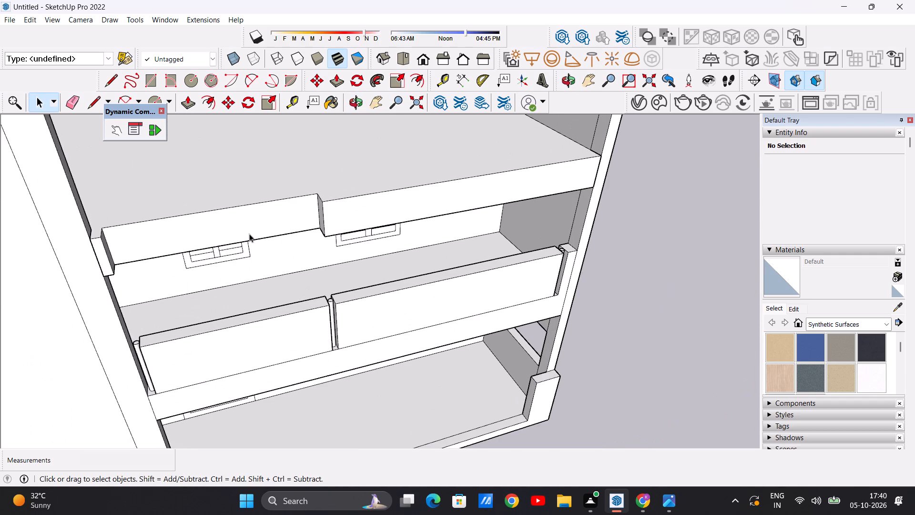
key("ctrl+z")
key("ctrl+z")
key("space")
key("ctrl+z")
Examine the recessed roof-edge section and the small projection by the tall front wall from several angles.
scroll(249, 234, "down", 12)
middle_click_drag(338, 253, 312, 253)
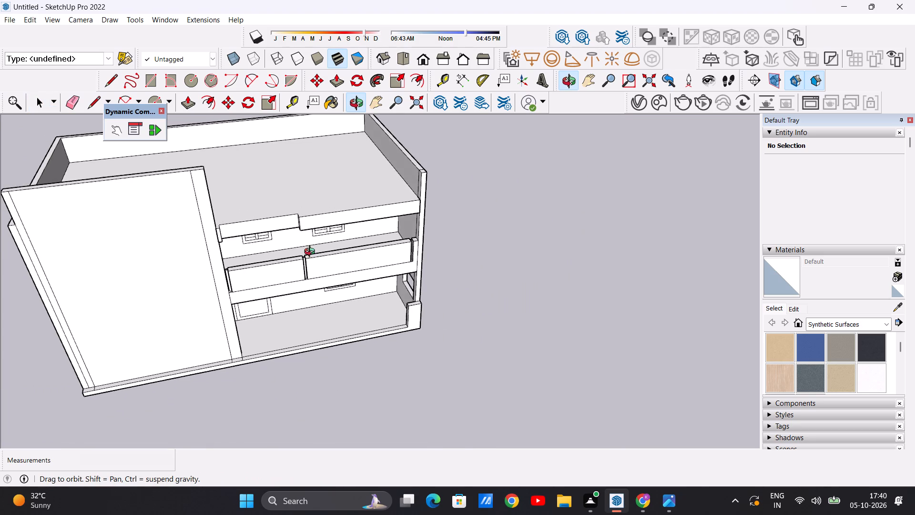
middle_click_drag(312, 253, 220, 259)
scroll(225, 186, "up", 5)
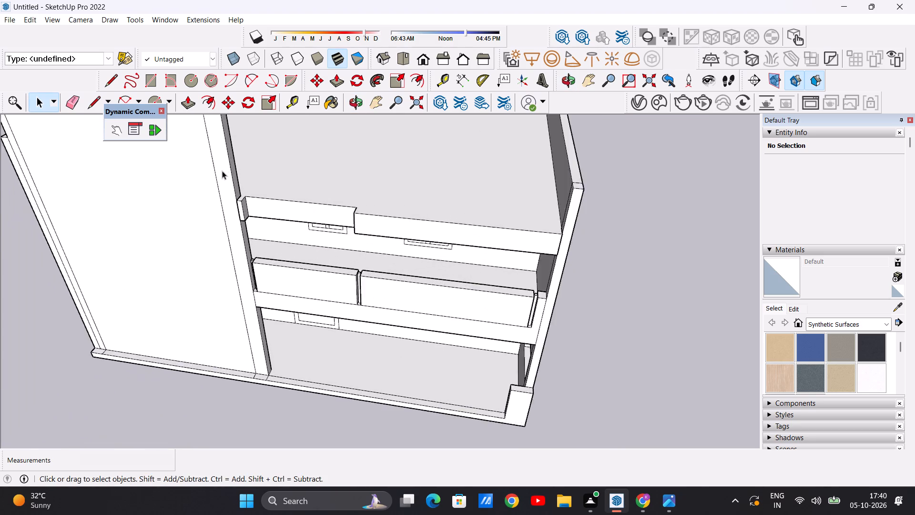
scroll(222, 171, "up", 7)
scroll(269, 209, "up", 1)
middle_click_drag(267, 210, 281, 273)
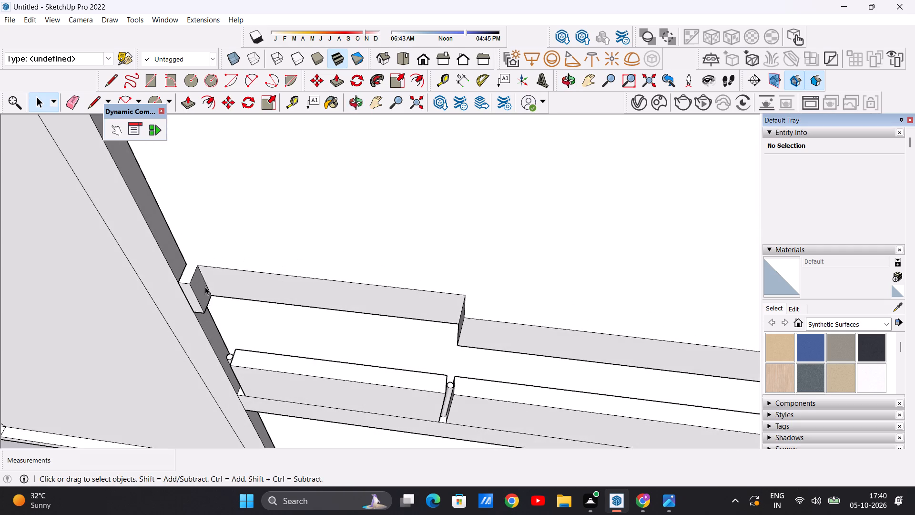
scroll(201, 281, "up", 14)
scroll(192, 279, "down", 9)
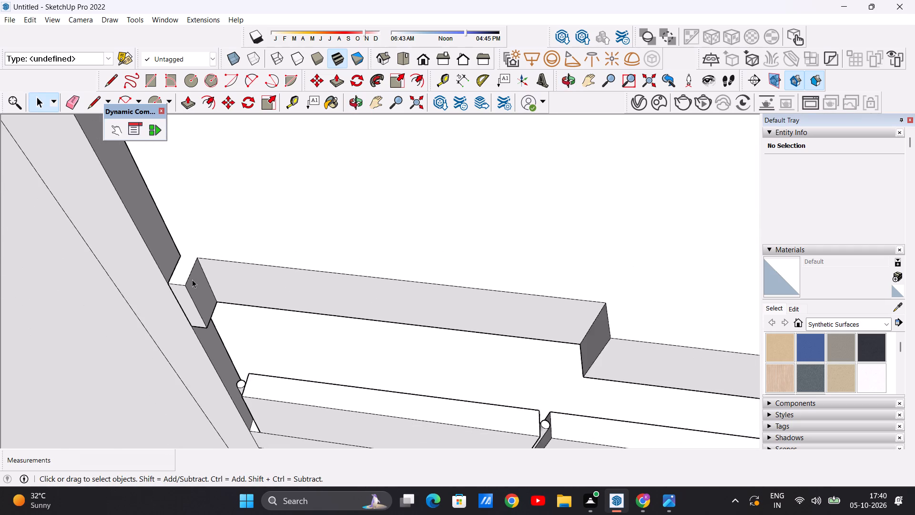
scroll(192, 279, "down", 8)
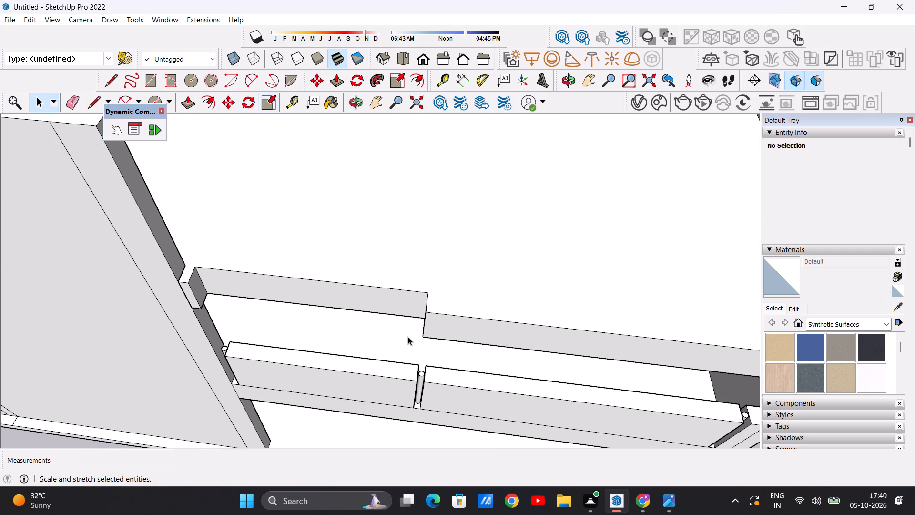
scroll(419, 318, "down", 7)
middle_click_drag(406, 326, 451, 232)
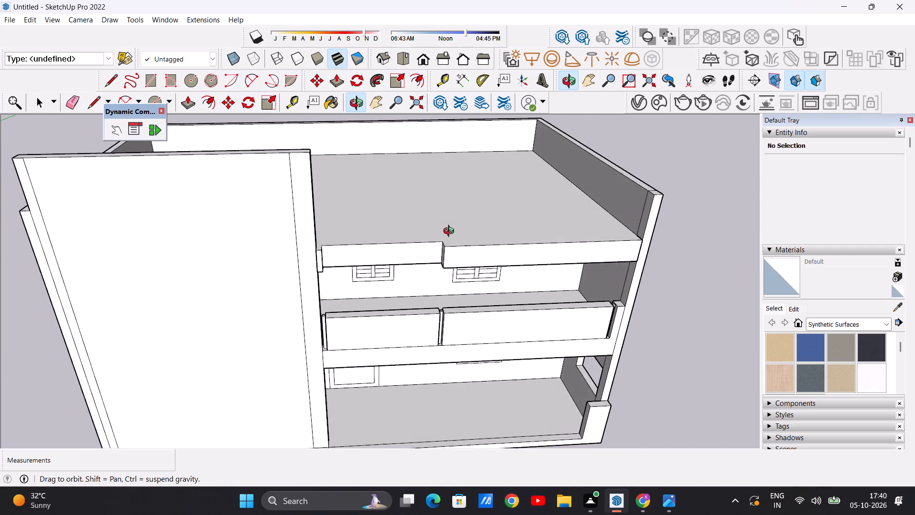
middle_click_drag(451, 232, 447, 219)
scroll(457, 252, "up", 7)
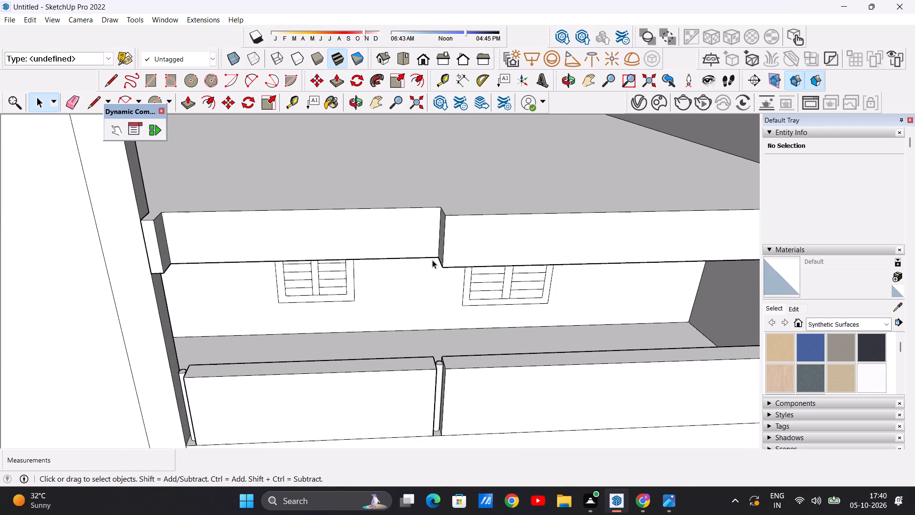
scroll(432, 260, "down", 5)
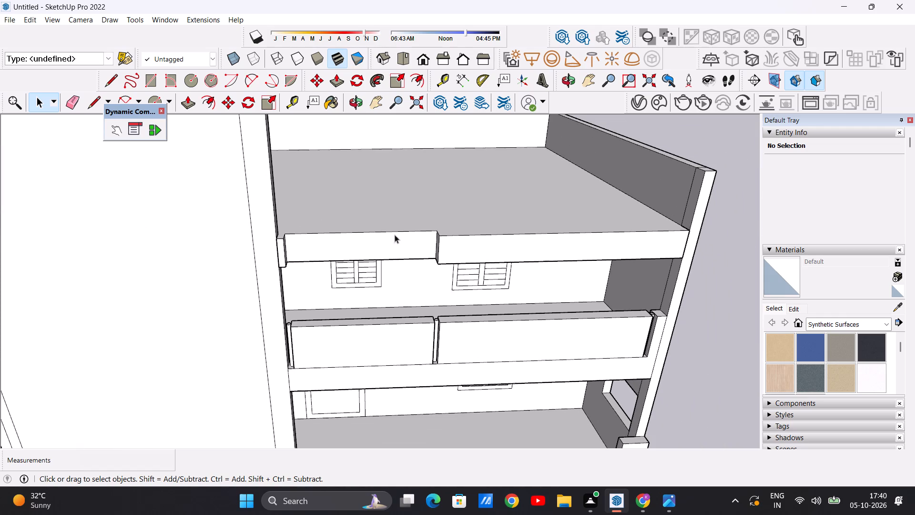
Push/Pull the longer roof-edge section's end face about 10' 1 1/8" across the recess, up to the small projection.
scroll(374, 240, "up", 5)
middle_click_drag(348, 258, 474, 247)
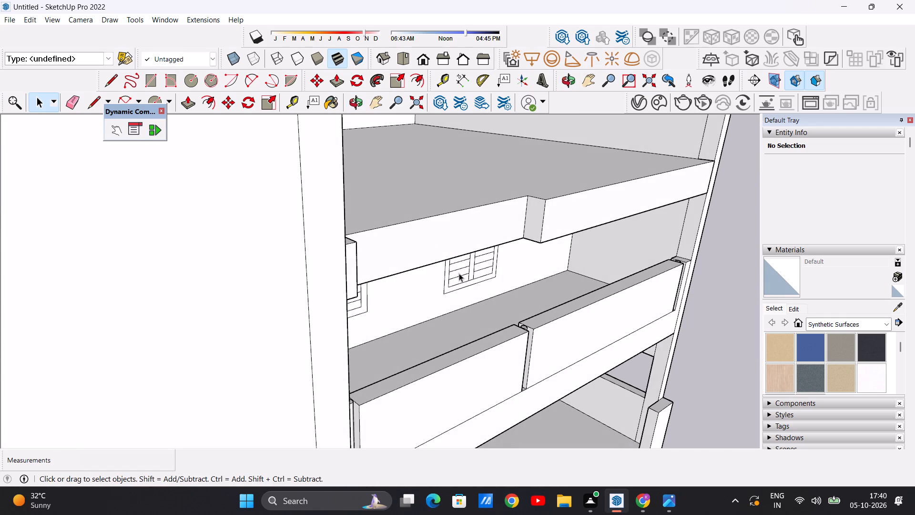
middle_click_drag(463, 274, 446, 267)
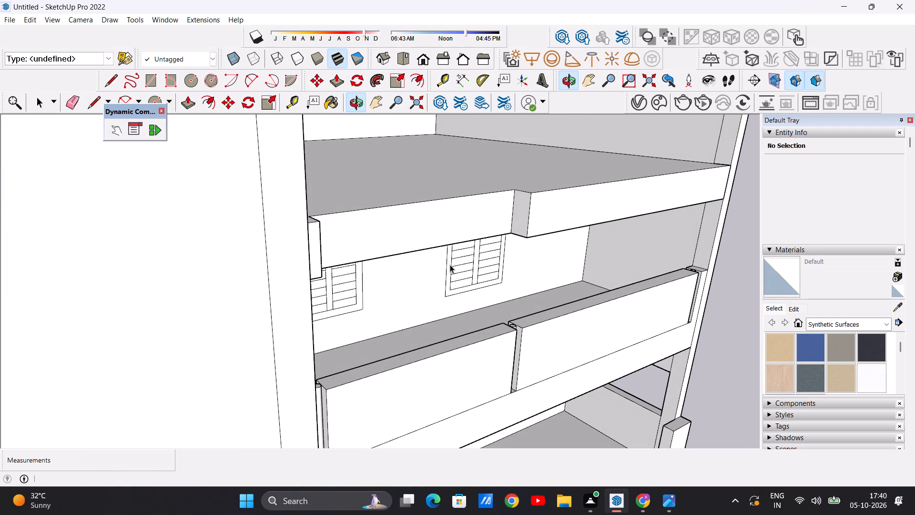
key("p")
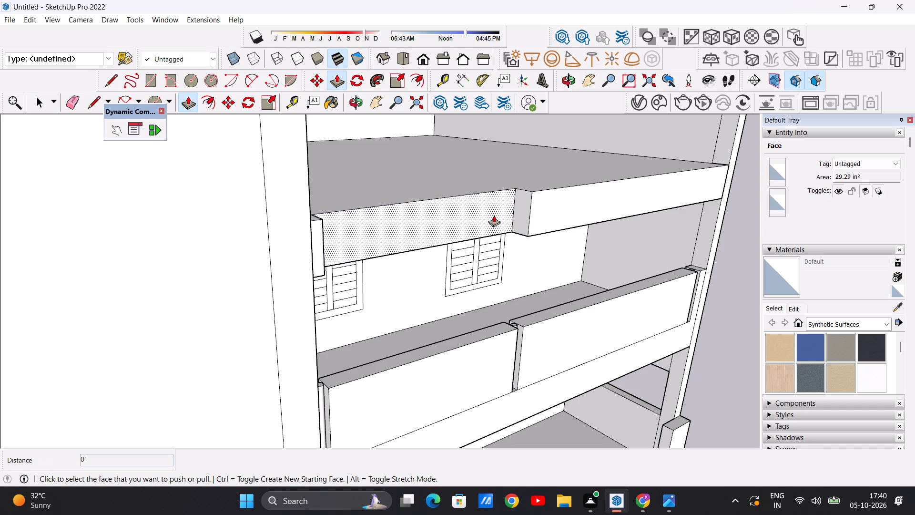
left_click(523, 215)
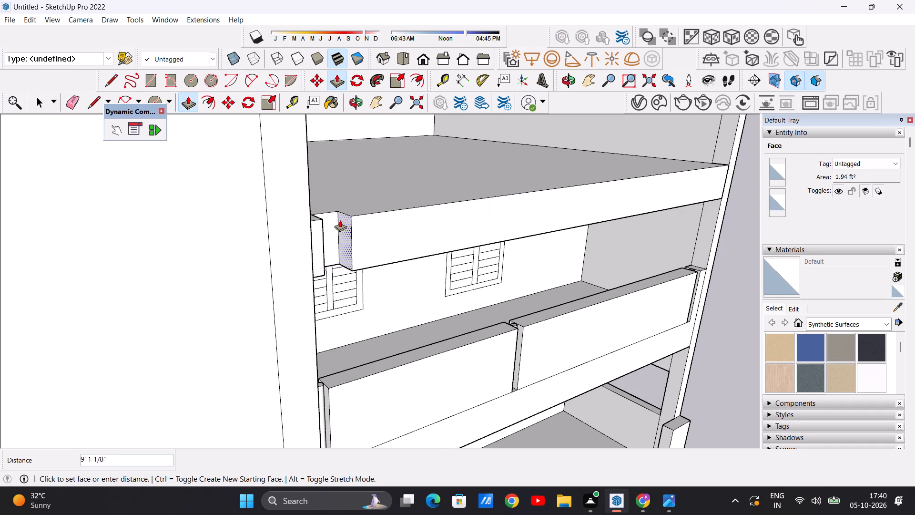
scroll(334, 219, "up", 6)
middle_click_drag(293, 227, 130, 277)
scroll(233, 214, "up", 2)
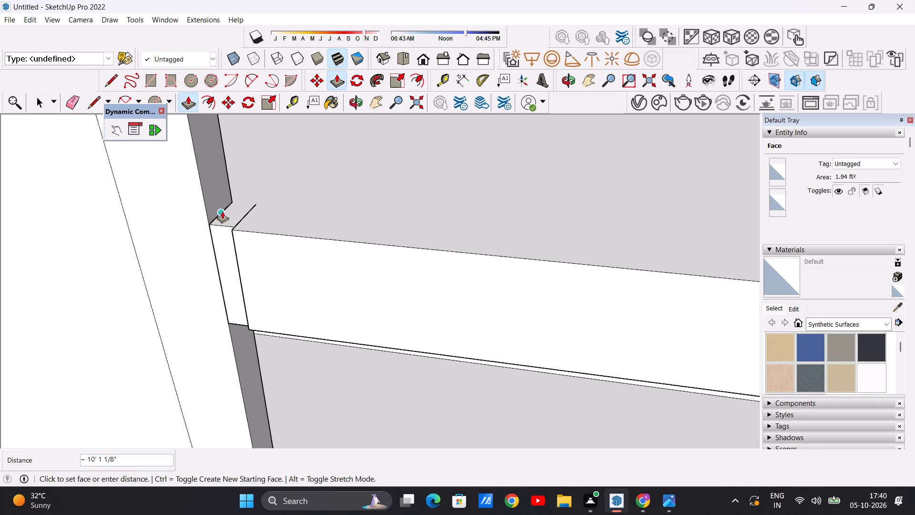
scroll(222, 211, "up", 16)
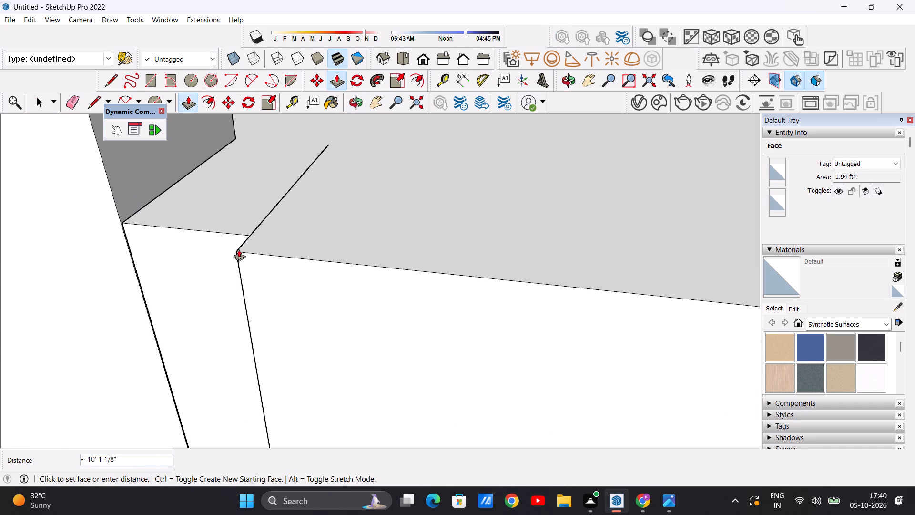
left_click(249, 231)
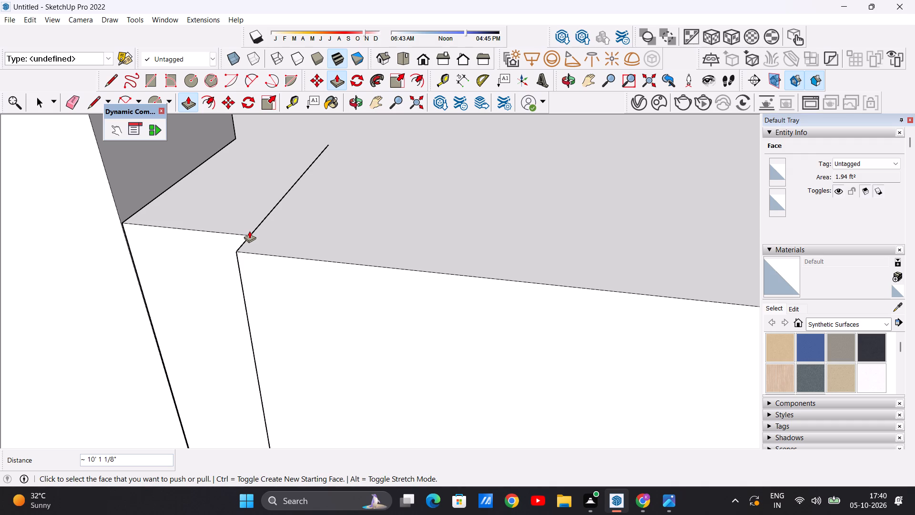
key("space")
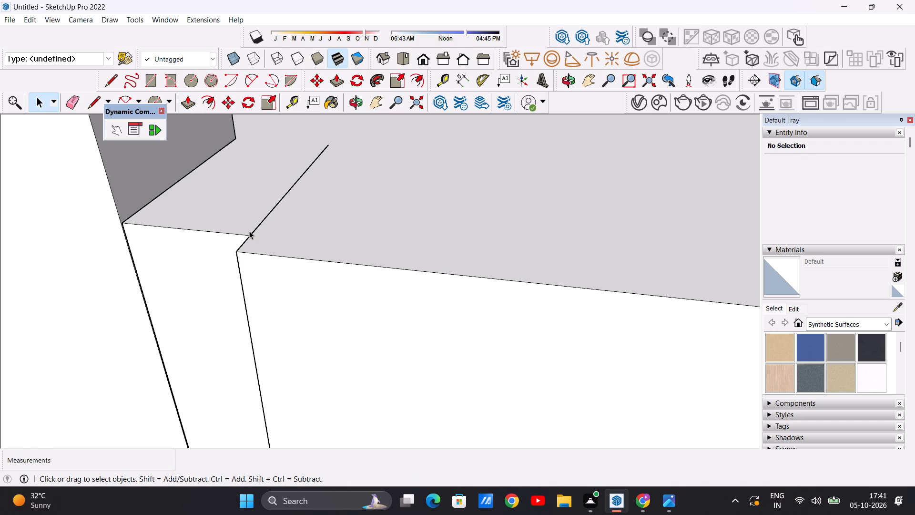
Examine the junction between the extended roof-edge section, the small projection and the tall front wall from several angles.
scroll(249, 231, "down", 1)
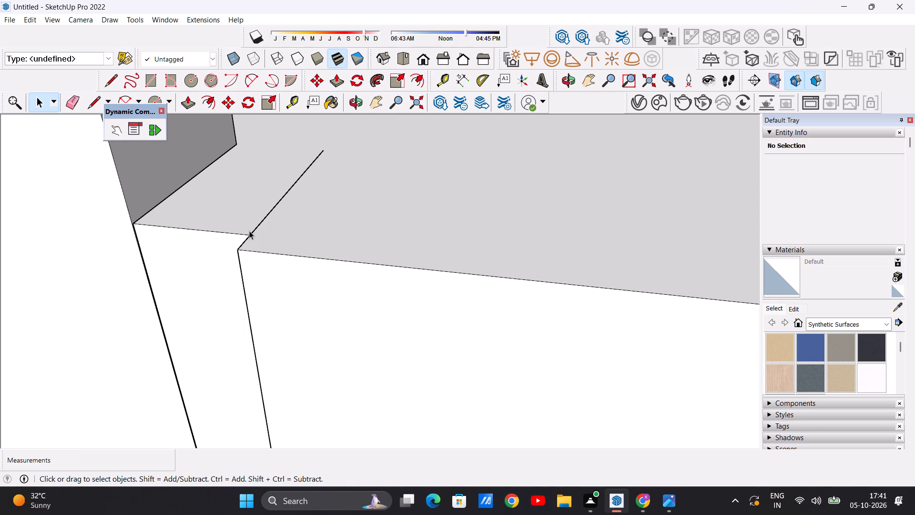
scroll(254, 245, "down", 12)
middle_click_drag(232, 249, 340, 281)
scroll(289, 274, "up", 4)
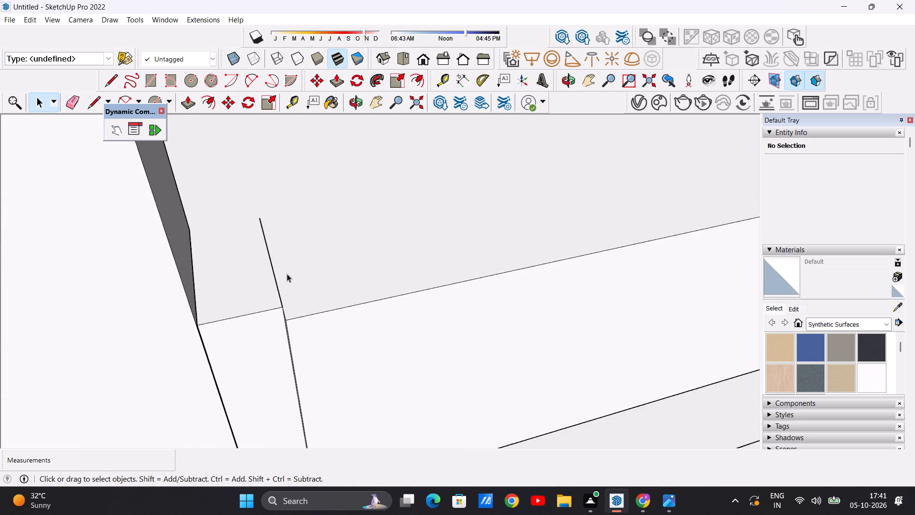
scroll(287, 274, "up", 9)
scroll(275, 216, "down", 17)
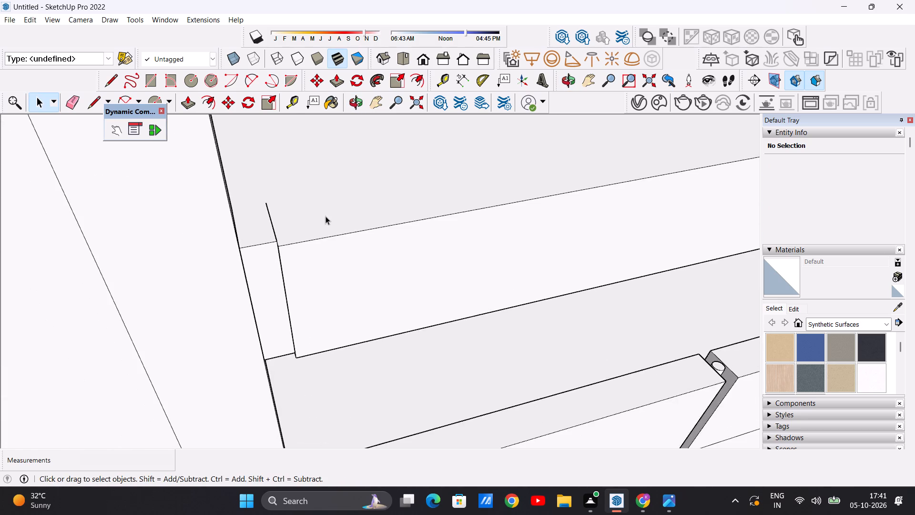
middle_click_drag(326, 221, 284, 301)
scroll(243, 313, "up", 12)
scroll(265, 291, "down", 9)
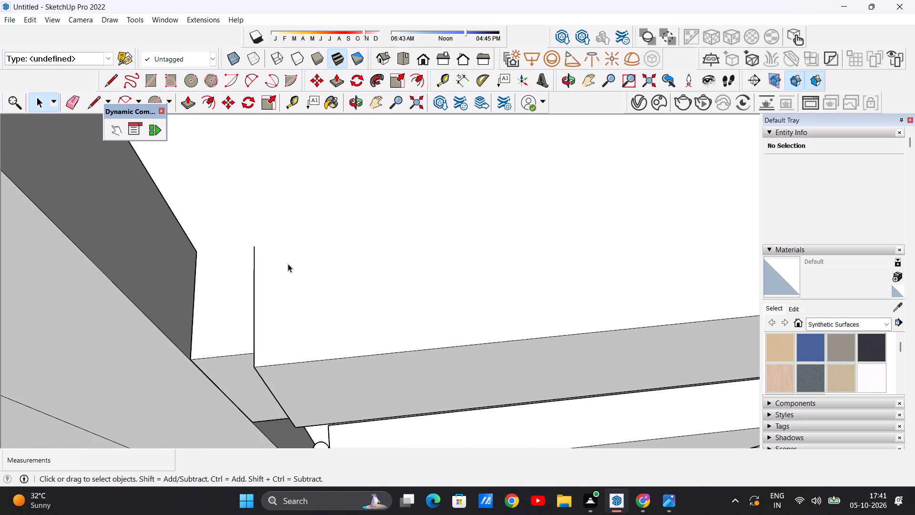
middle_click_drag(240, 368, 384, 213)
scroll(363, 284, "up", 8)
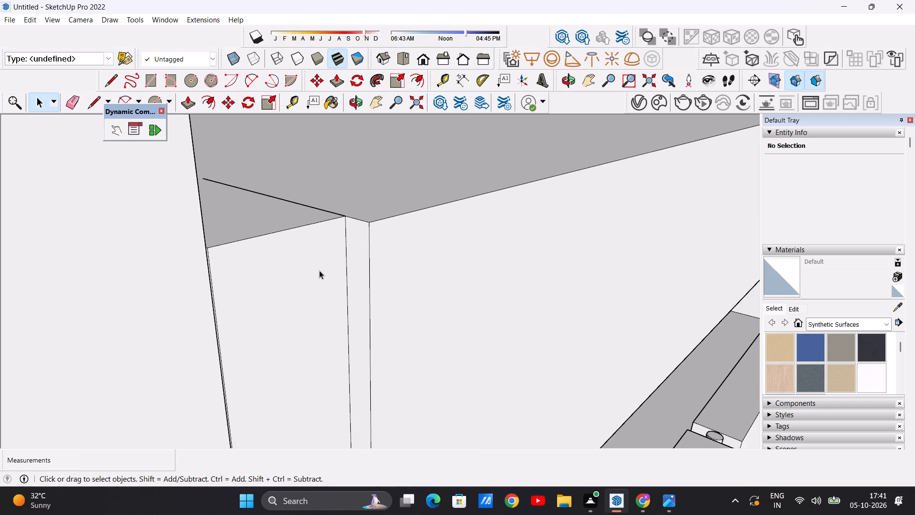
scroll(315, 268, "down", 13)
middle_click_drag(357, 268, 237, 320)
scroll(303, 247, "up", 3)
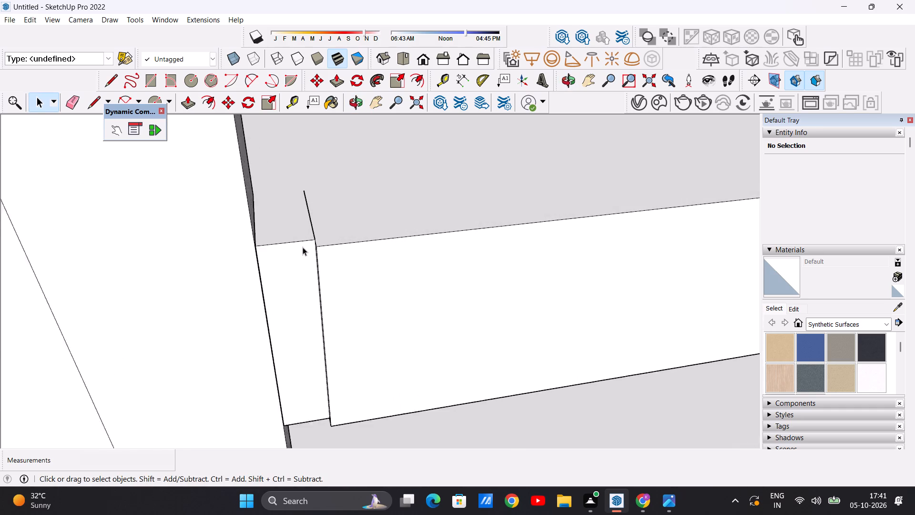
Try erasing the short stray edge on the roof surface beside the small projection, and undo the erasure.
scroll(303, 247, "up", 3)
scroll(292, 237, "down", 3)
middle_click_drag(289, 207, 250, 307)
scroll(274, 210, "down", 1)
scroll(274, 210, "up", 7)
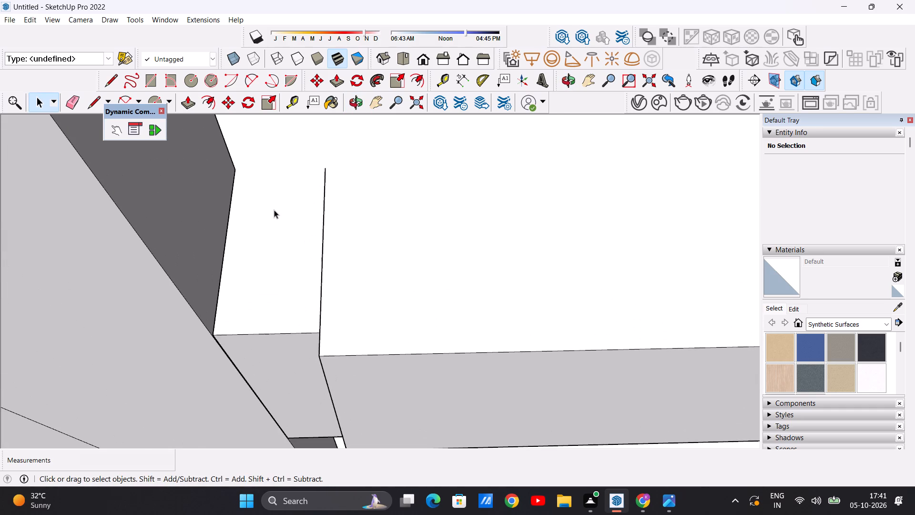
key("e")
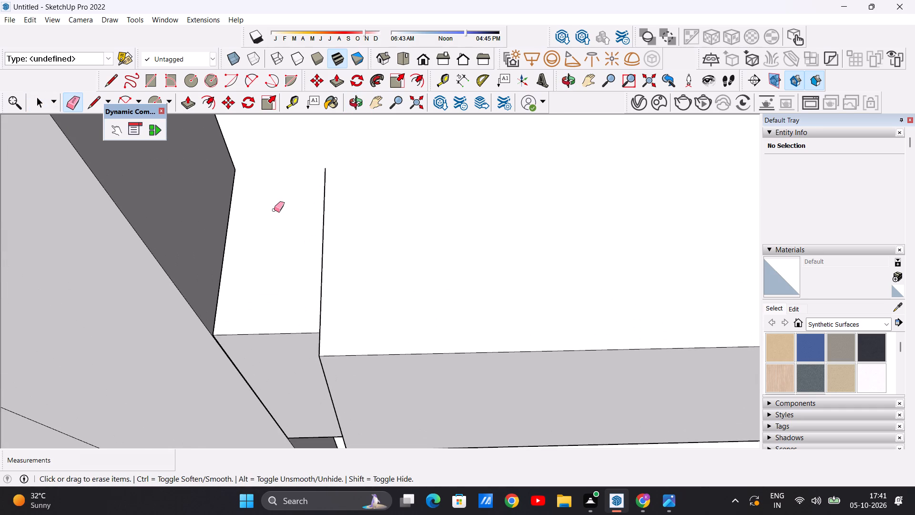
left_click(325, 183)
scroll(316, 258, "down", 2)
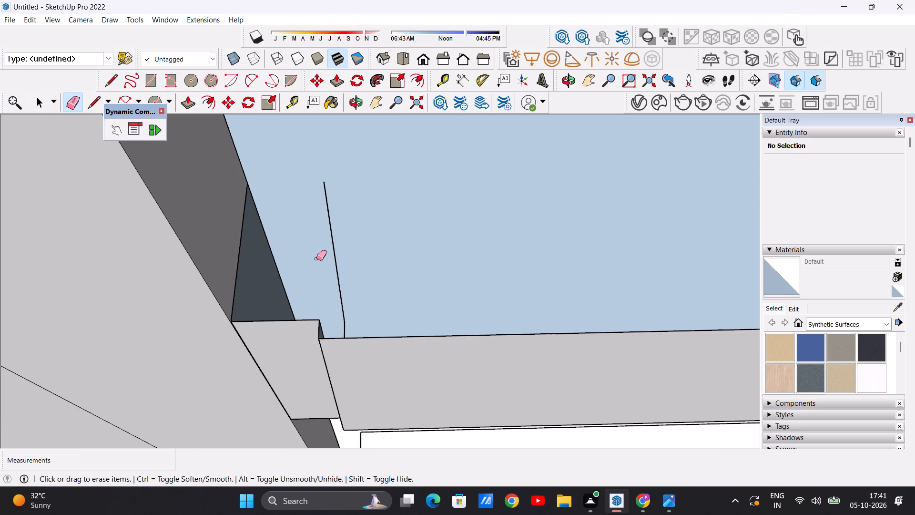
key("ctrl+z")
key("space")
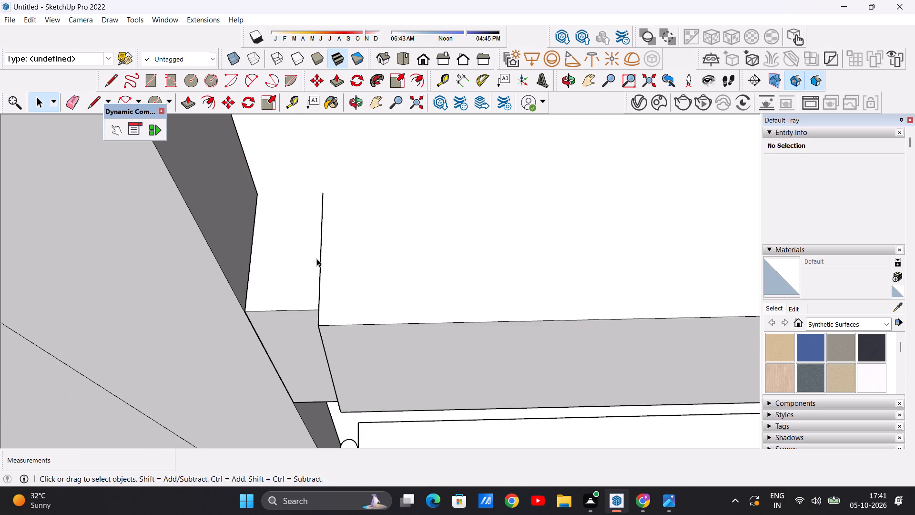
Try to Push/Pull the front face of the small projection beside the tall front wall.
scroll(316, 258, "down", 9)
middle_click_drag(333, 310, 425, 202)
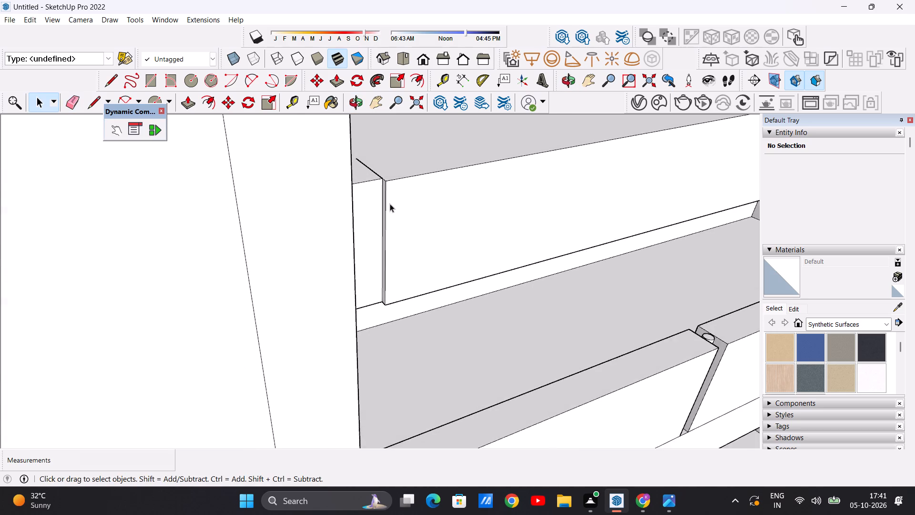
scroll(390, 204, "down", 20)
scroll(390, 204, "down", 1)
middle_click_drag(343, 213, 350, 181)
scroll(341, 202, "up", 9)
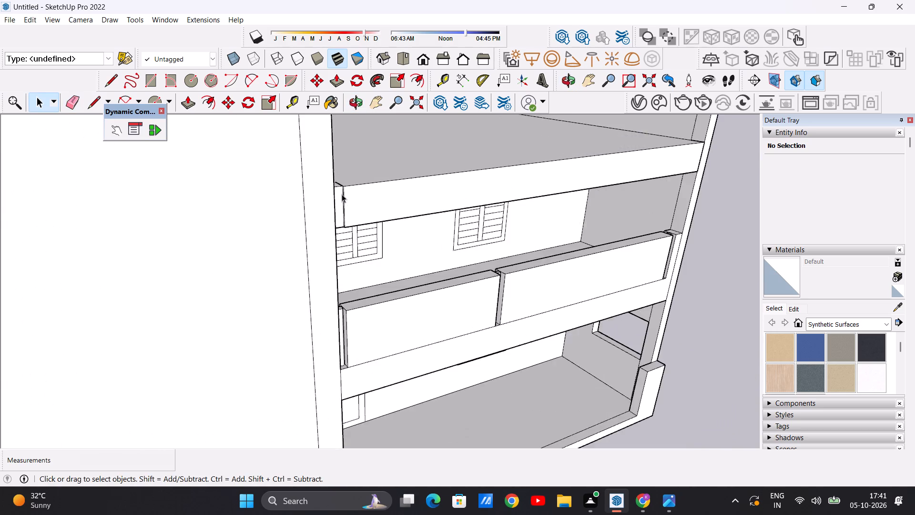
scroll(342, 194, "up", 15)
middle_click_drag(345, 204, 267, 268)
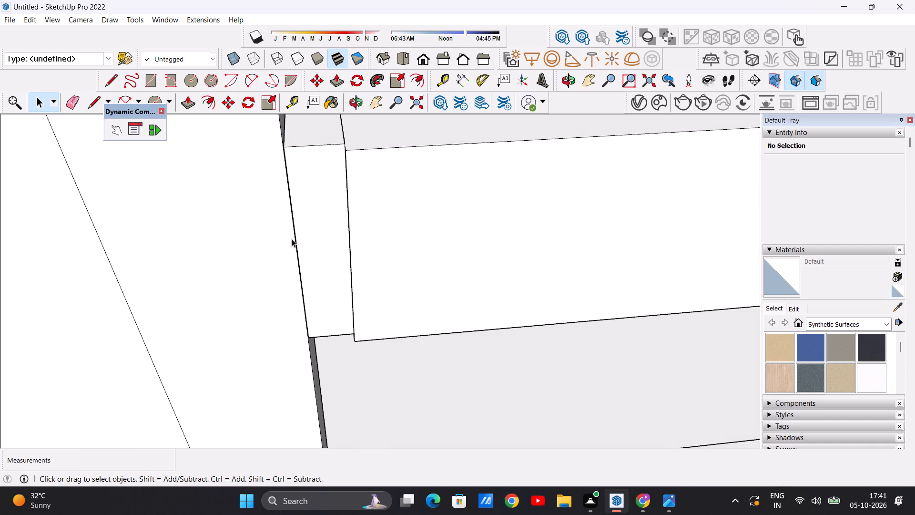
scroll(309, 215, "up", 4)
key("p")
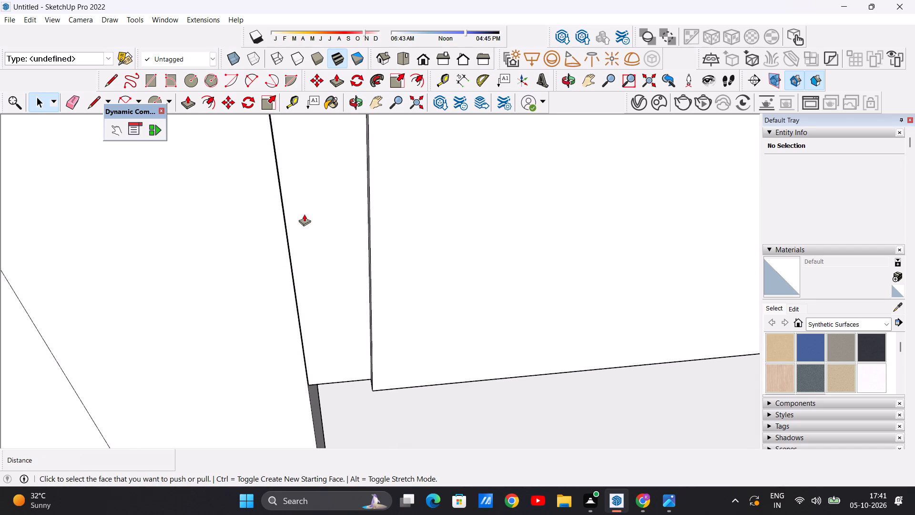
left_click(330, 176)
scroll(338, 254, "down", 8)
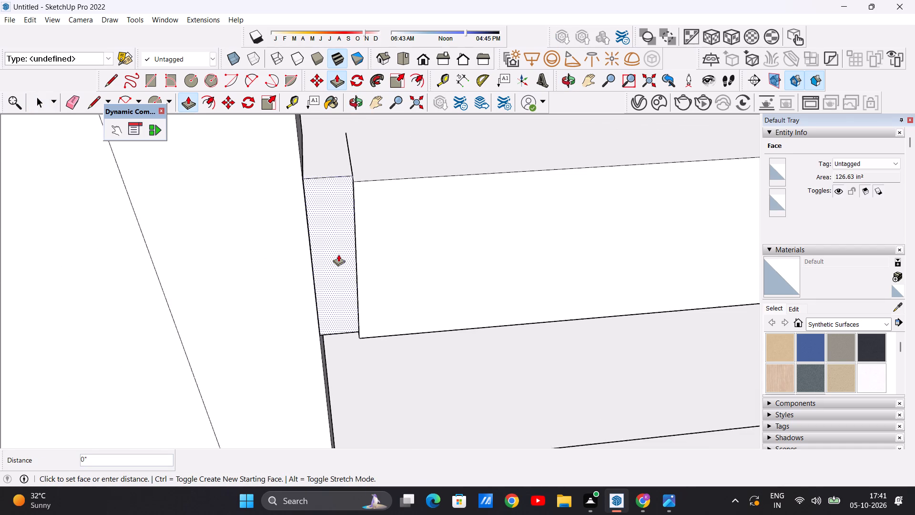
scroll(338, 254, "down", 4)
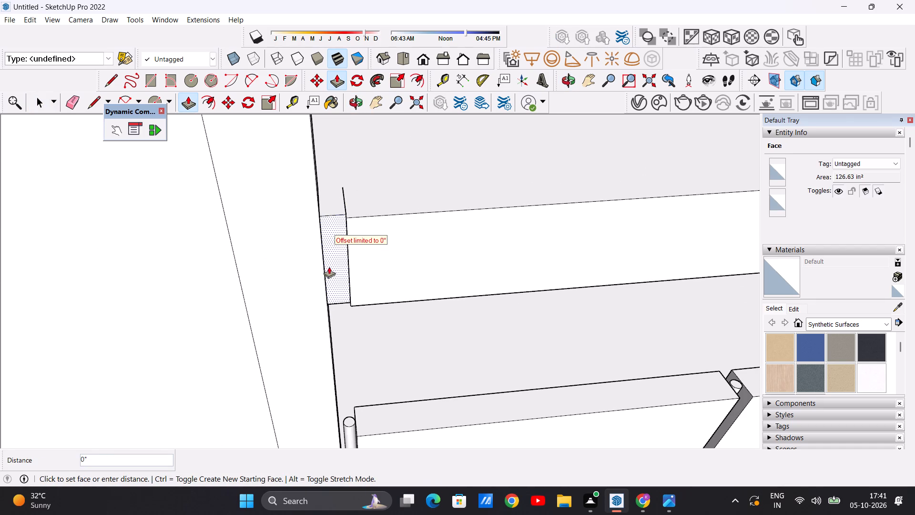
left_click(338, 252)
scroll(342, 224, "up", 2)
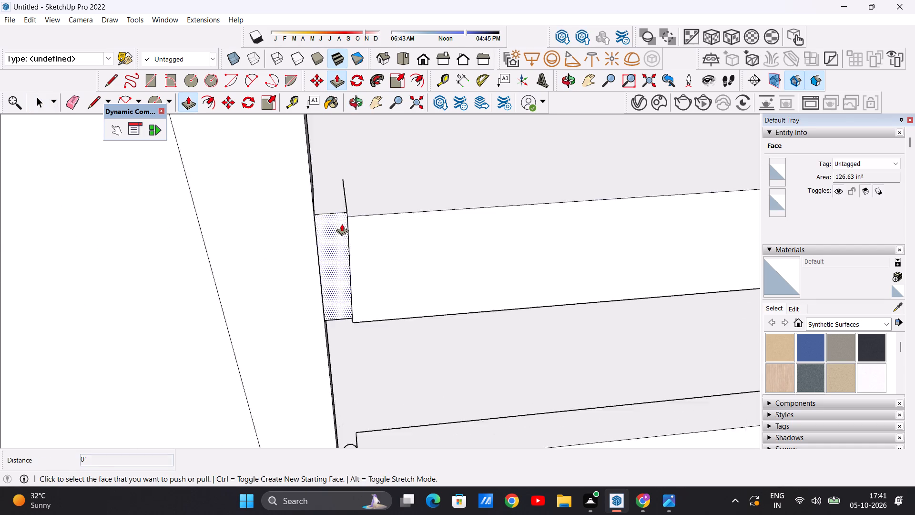
Push/Pull the long roof-edge section's front face about 3 3/4" back, flush with the small projection's front face.
scroll(342, 224, "up", 8)
left_click(394, 225)
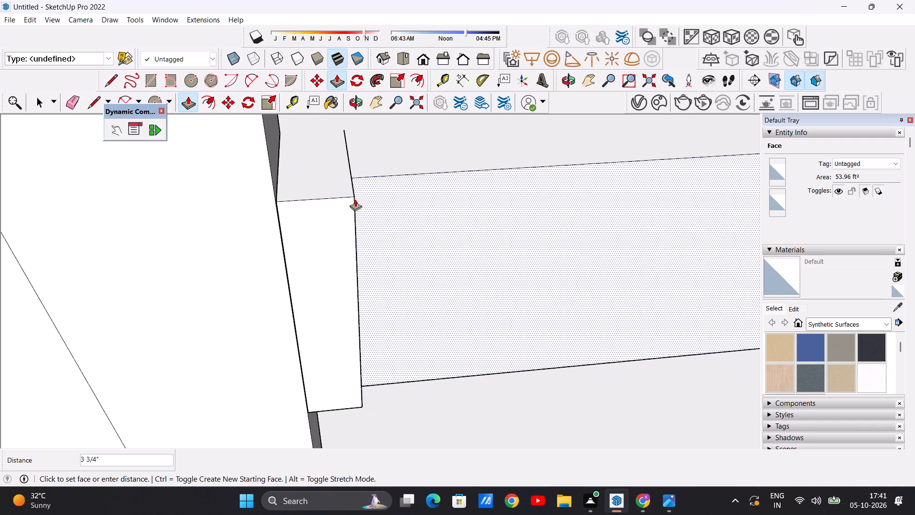
left_click(356, 199)
key("space")
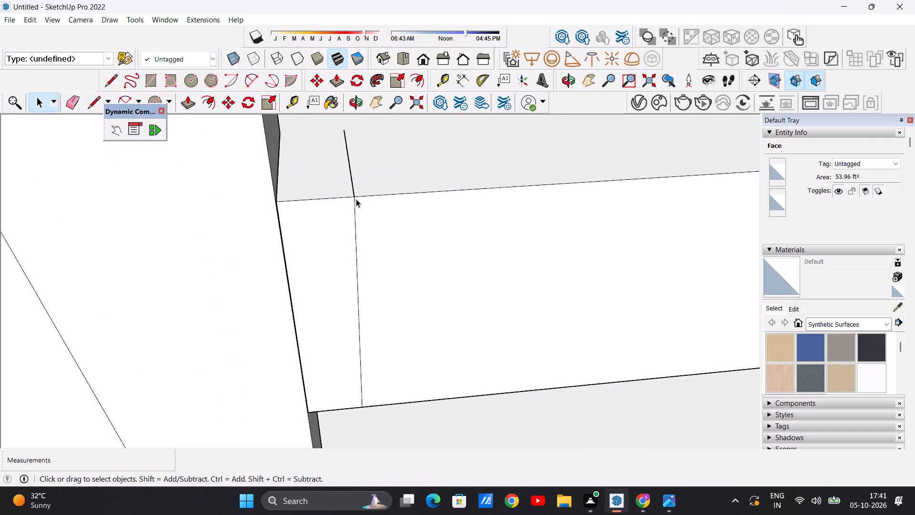
Examine the front roof edge and its junction with the tall front wall from the front and from above.
scroll(361, 266, "down", 20)
scroll(361, 266, "down", 4)
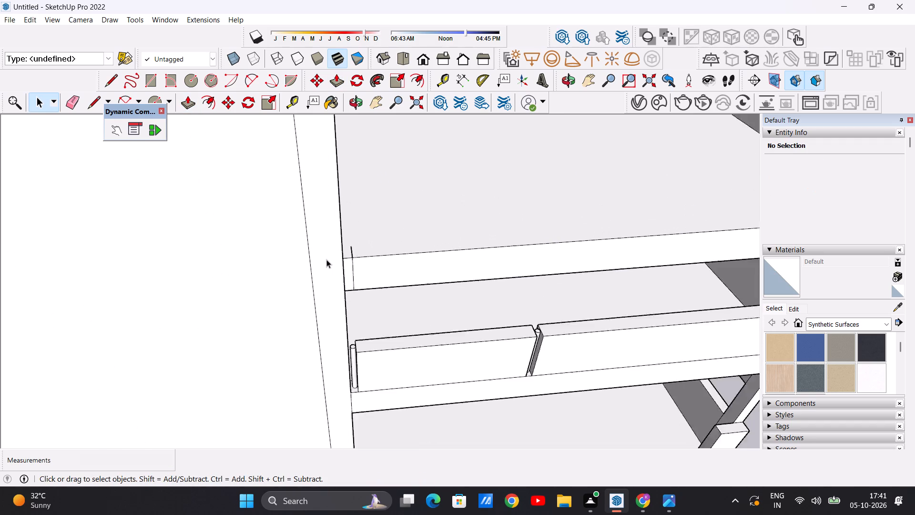
scroll(326, 259, "down", 1)
middle_click_drag(463, 278, 409, 165)
scroll(318, 191, "up", 2)
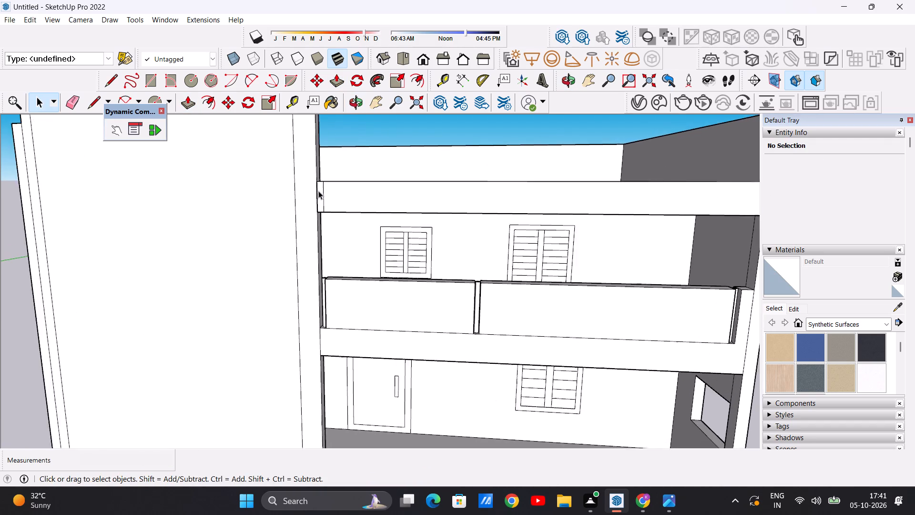
scroll(318, 191, "up", 12)
scroll(318, 191, "down", 20)
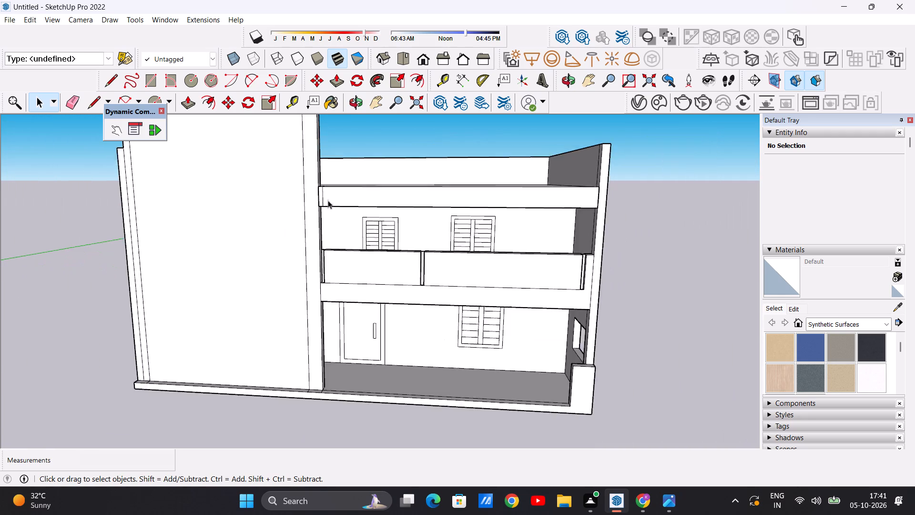
scroll(328, 200, "down", 4)
middle_click_drag(366, 186, 334, 307)
scroll(357, 268, "down", 5)
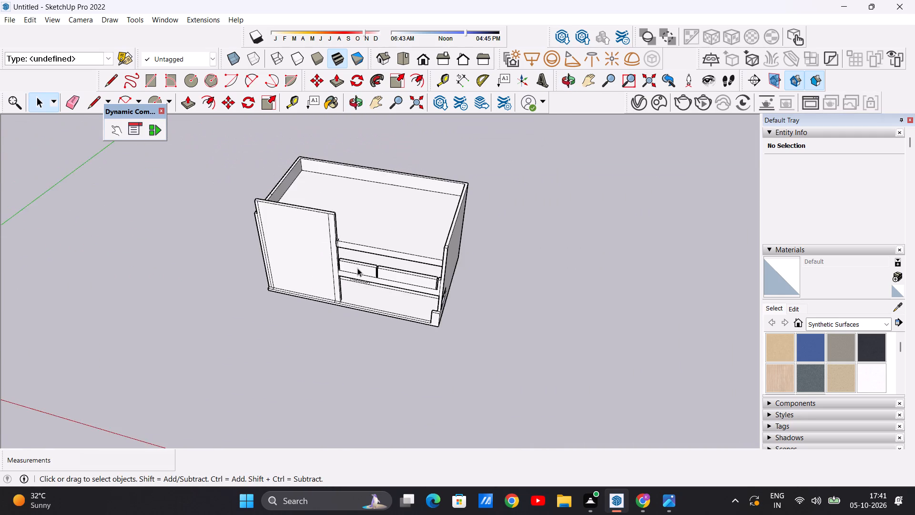
scroll(357, 268, "down", 3)
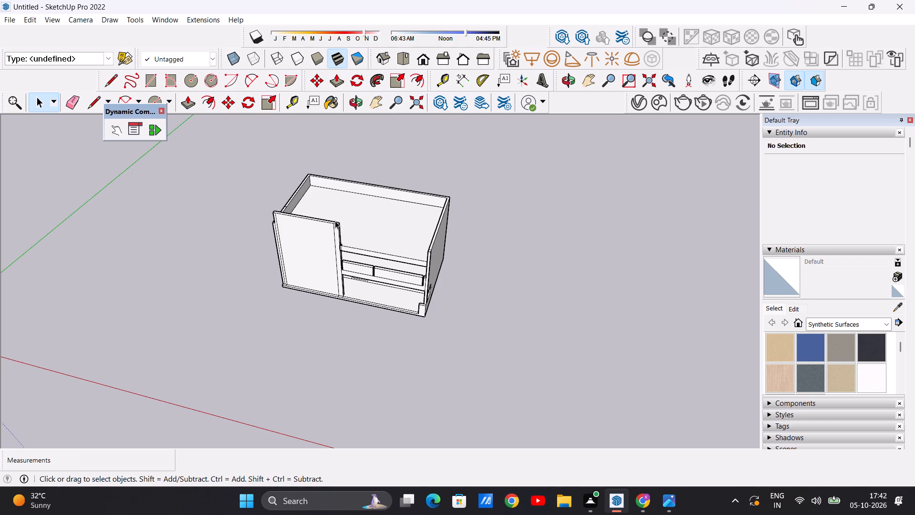
scroll(335, 221, "down", 7)
scroll(337, 245, "up", 7)
middle_click_drag(297, 246, 344, 205)
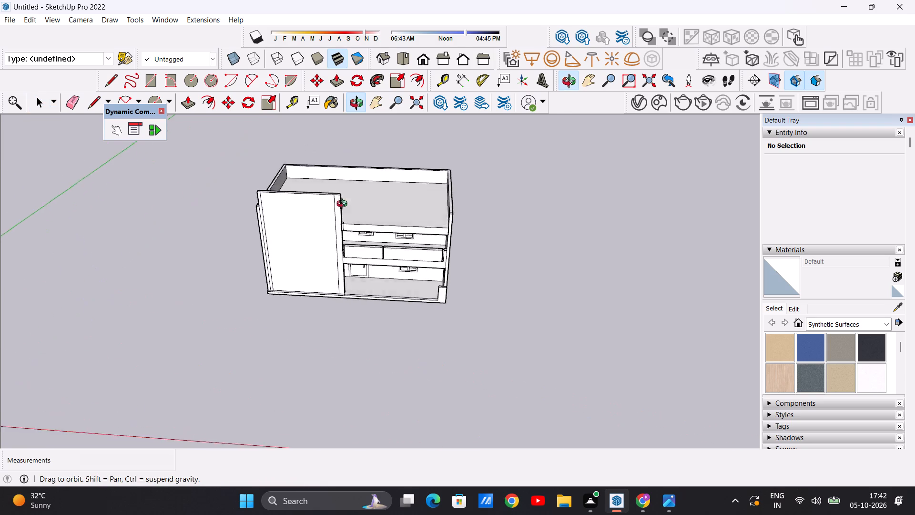
middle_click_drag(344, 205, 395, 171)
scroll(324, 208, "down", 5)
scroll(284, 220, "up", 7)
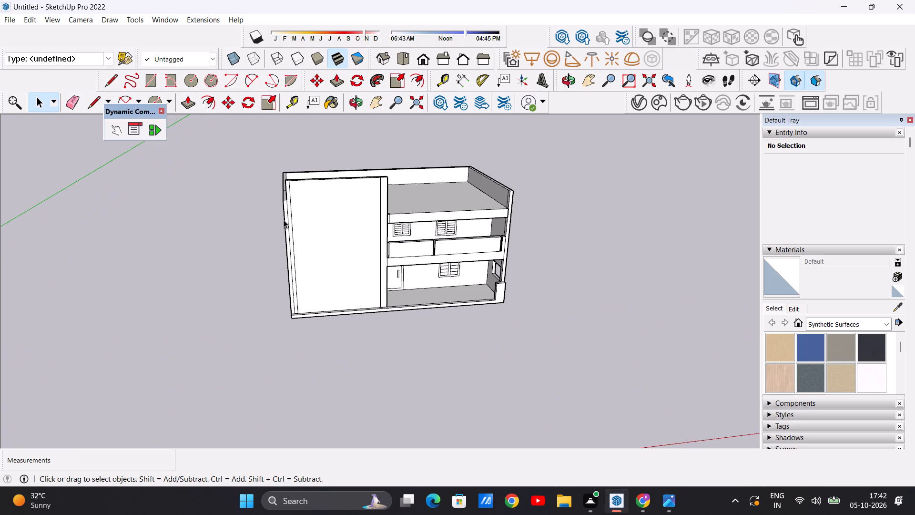
Examine the tall front wall, the balcony front and the side wall from several angles.
scroll(316, 228, "up", 6)
scroll(316, 228, "down", 2)
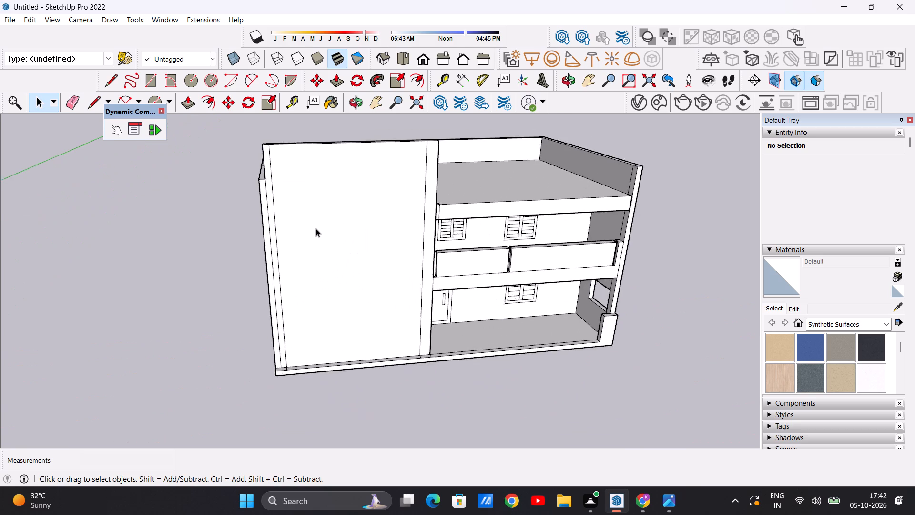
scroll(316, 228, "down", 4)
scroll(316, 228, "up", 6)
middle_click_drag(258, 221, 228, 221)
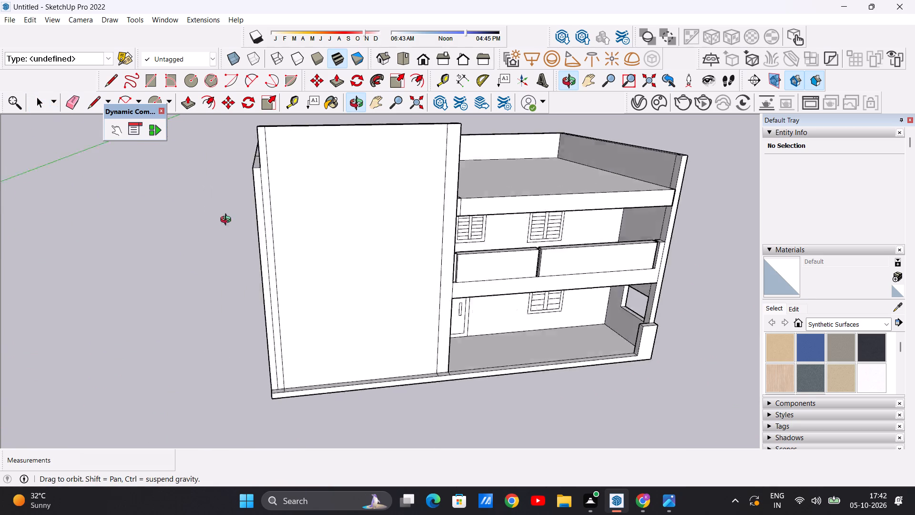
middle_click_drag(228, 221, 186, 231)
scroll(327, 220, "down", 6)
middle_click_drag(379, 239, 209, 192)
scroll(337, 187, "up", 3)
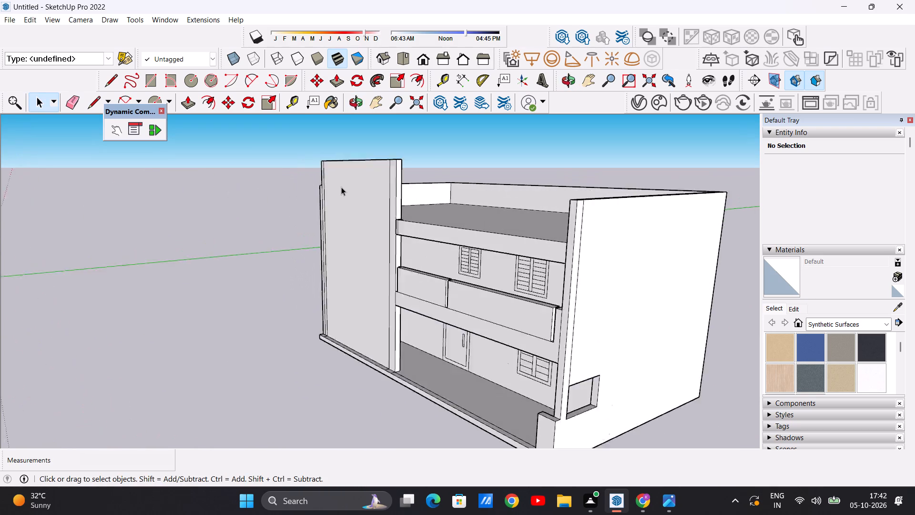
scroll(341, 187, "up", 4)
scroll(337, 187, "down", 8)
scroll(389, 184, "up", 7)
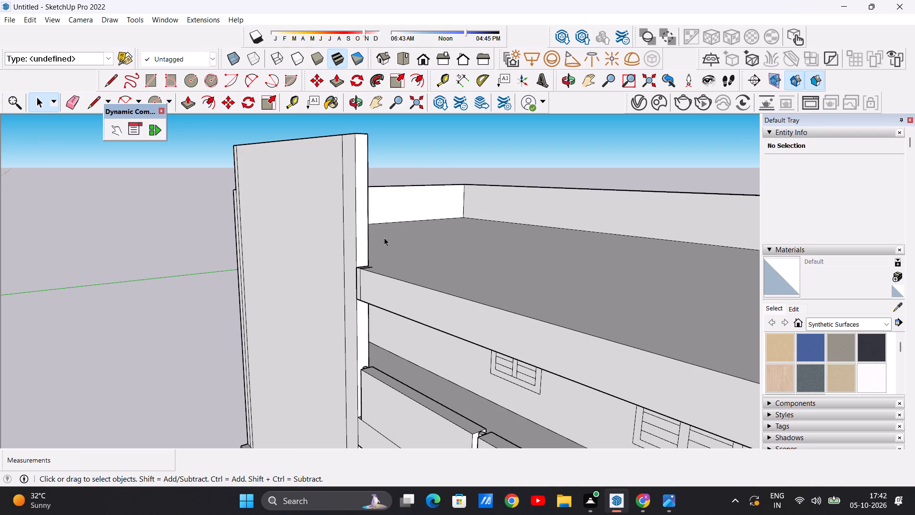
scroll(384, 237, "down", 9)
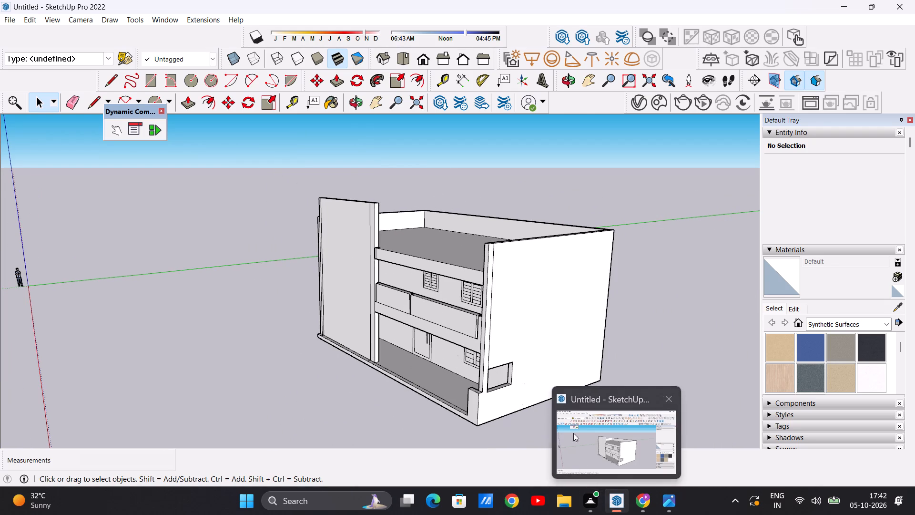
scroll(444, 257, "up", 5)
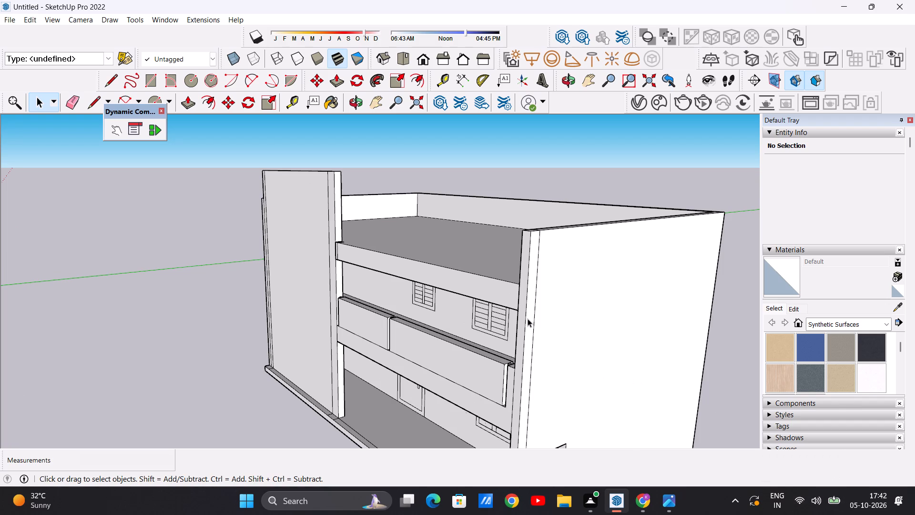
scroll(526, 273, "down", 11)
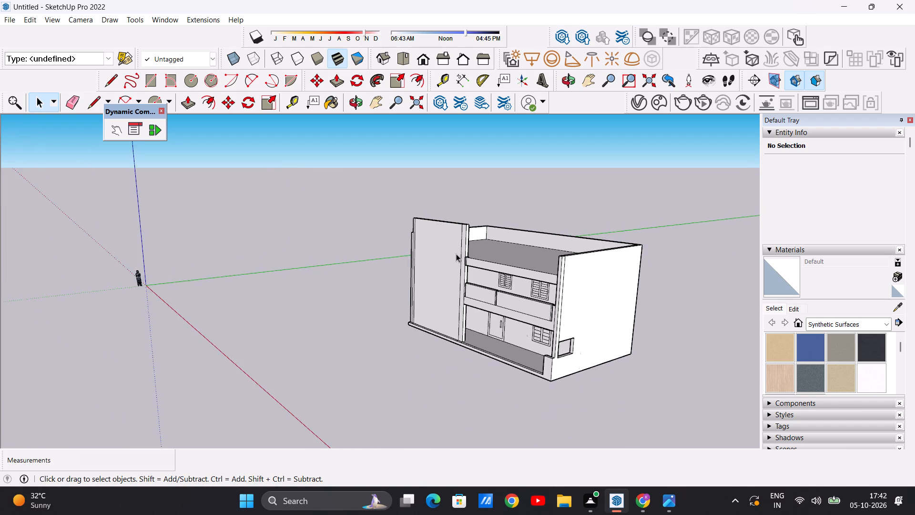
Examine where the front roof edge meets the tall front wall, close up and from above.
scroll(455, 254, "up", 7)
middle_click_drag(460, 254, 548, 226)
scroll(487, 274, "up", 4)
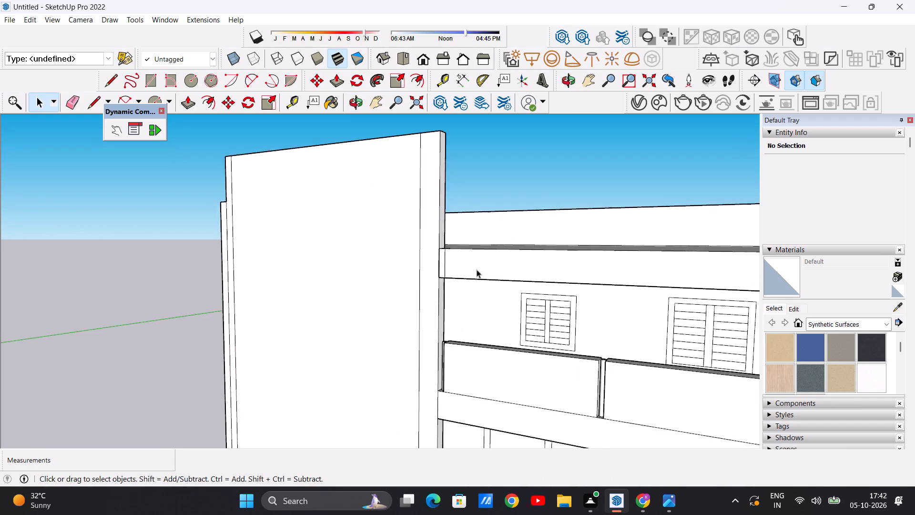
scroll(477, 269, "up", 10)
middle_click_drag(427, 248, 451, 328)
scroll(459, 288, "down", 10)
scroll(456, 281, "up", 1)
scroll(456, 281, "down", 10)
scroll(456, 280, "up", 4)
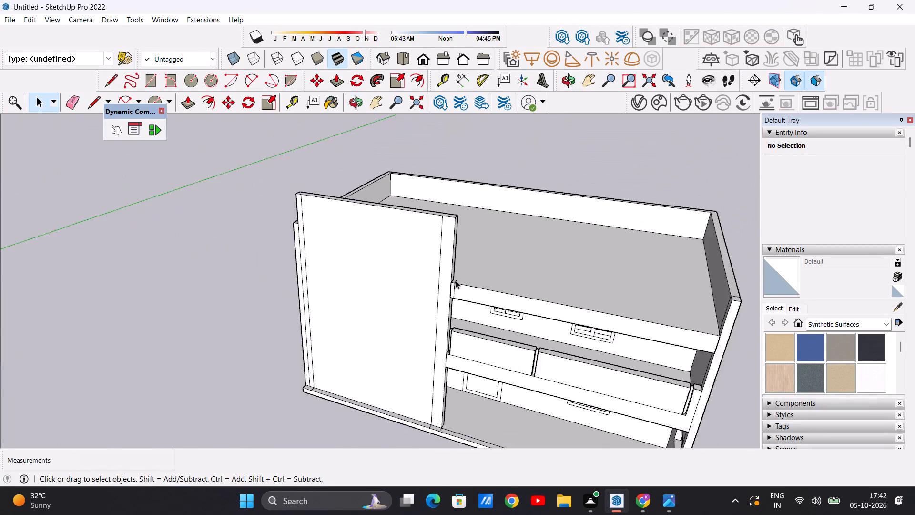
scroll(456, 280, "up", 2)
scroll(468, 255, "down", 5)
middle_click_drag(467, 281, 493, 208)
scroll(467, 281, "up", 1)
scroll(515, 232, "up", 2)
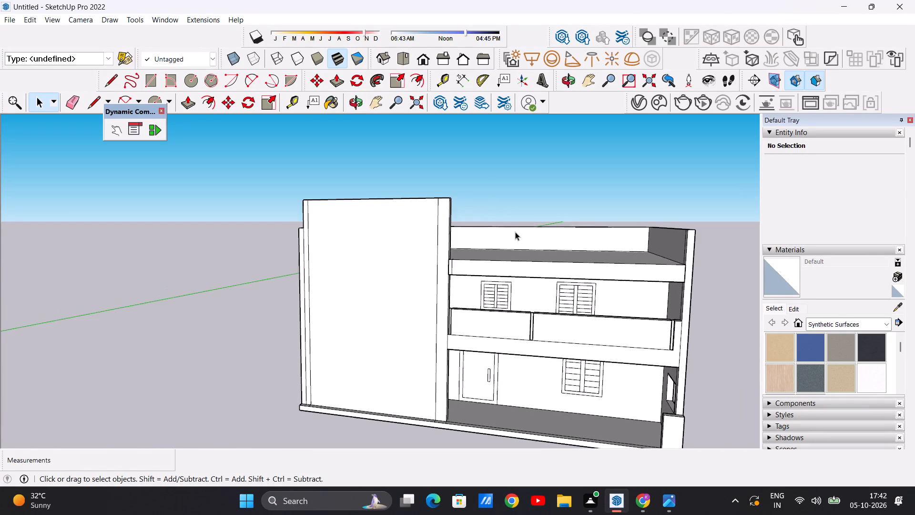
Review the whole house's front elevation and overall massing from level and raised viewpoints.
scroll(515, 232, "down", 1)
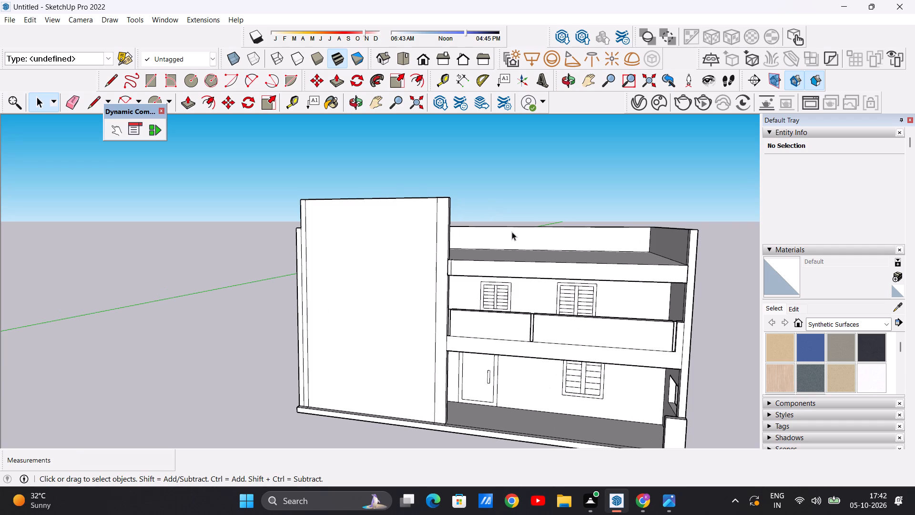
scroll(512, 232, "down", 5)
middle_click_drag(435, 233, 504, 196)
scroll(400, 266, "down", 6)
scroll(437, 262, "up", 6)
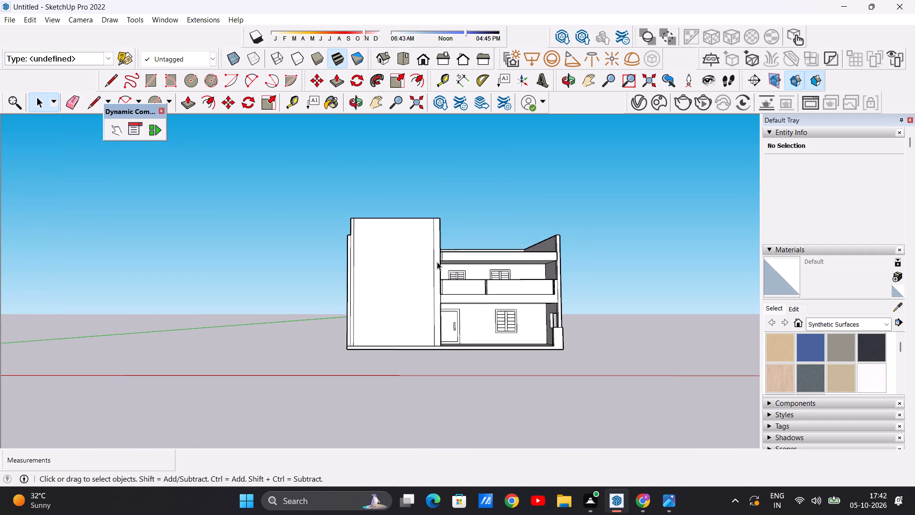
scroll(432, 261, "down", 2)
scroll(429, 251, "up", 3)
middle_click_drag(432, 257, 335, 325)
scroll(342, 319, "up", 7)
scroll(349, 288, "down", 13)
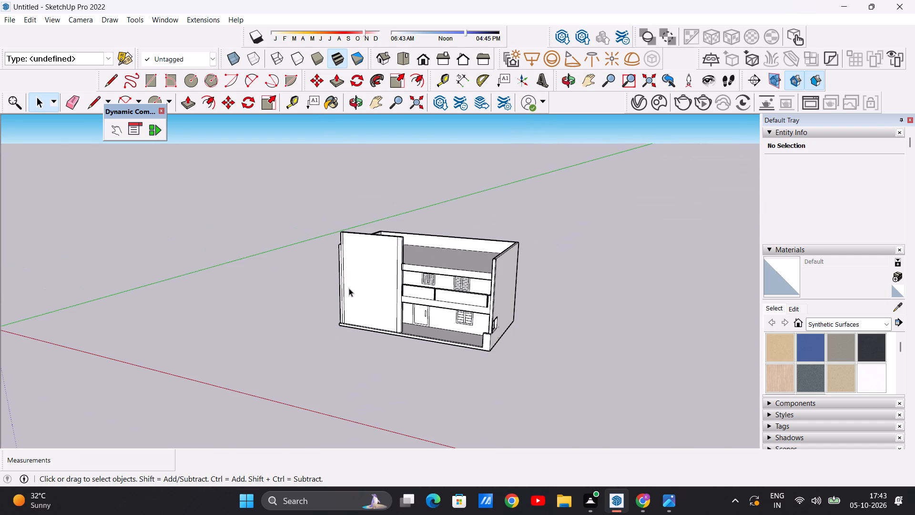
scroll(357, 281, "down", 2)
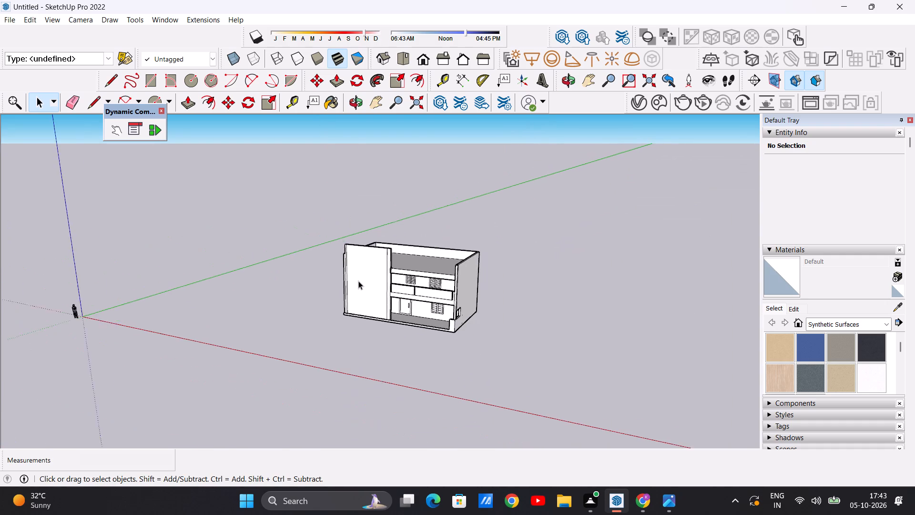
scroll(358, 281, "down", 3)
scroll(359, 280, "up", 8)
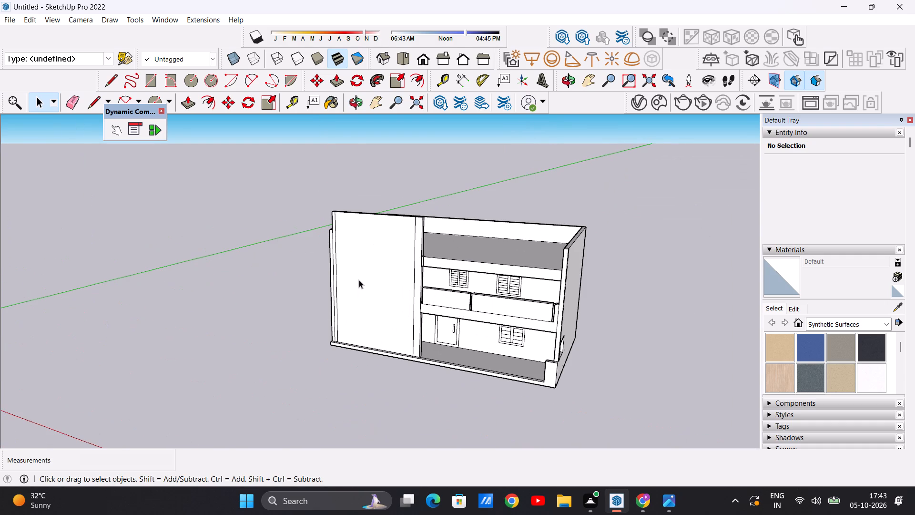
Examine the whole house's massing and front elevation from raised, level and overhead viewpoints.
scroll(359, 280, "down", 2)
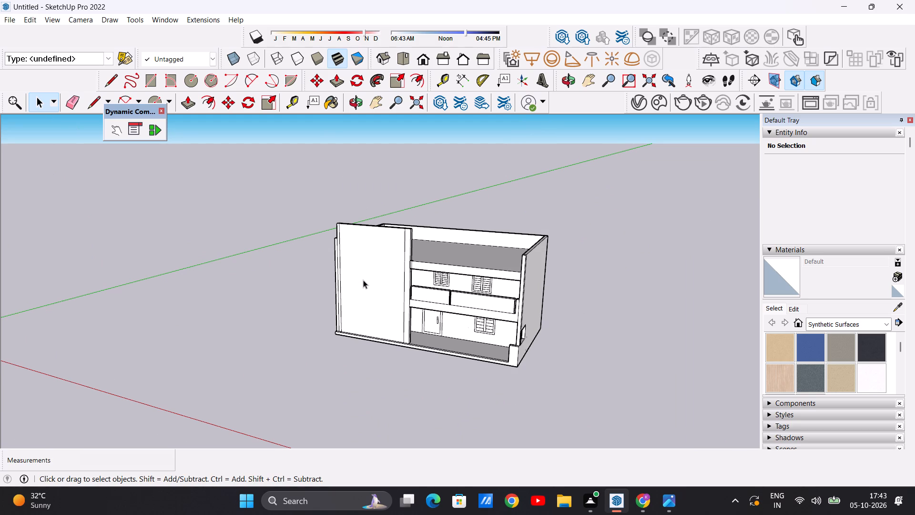
scroll(363, 280, "down", 2)
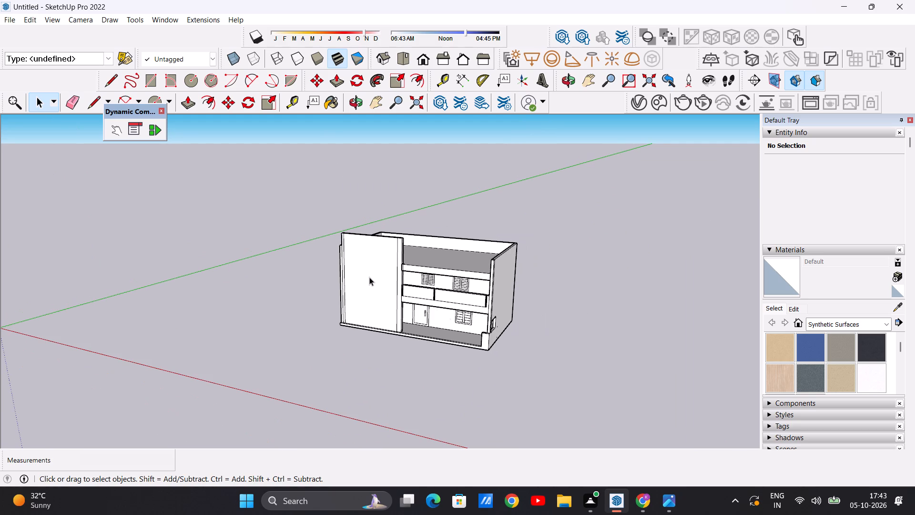
scroll(370, 291, "up", 7)
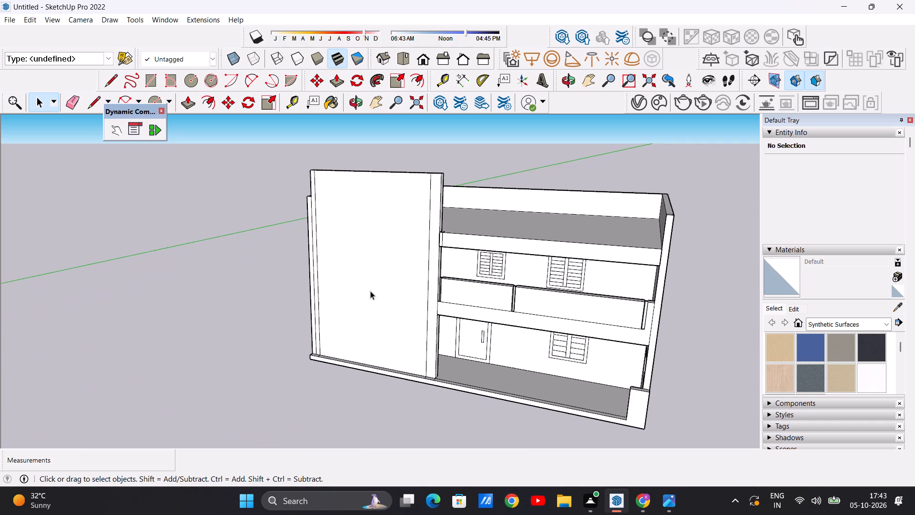
scroll(417, 255, "down", 7)
middle_click_drag(395, 267, 584, 237)
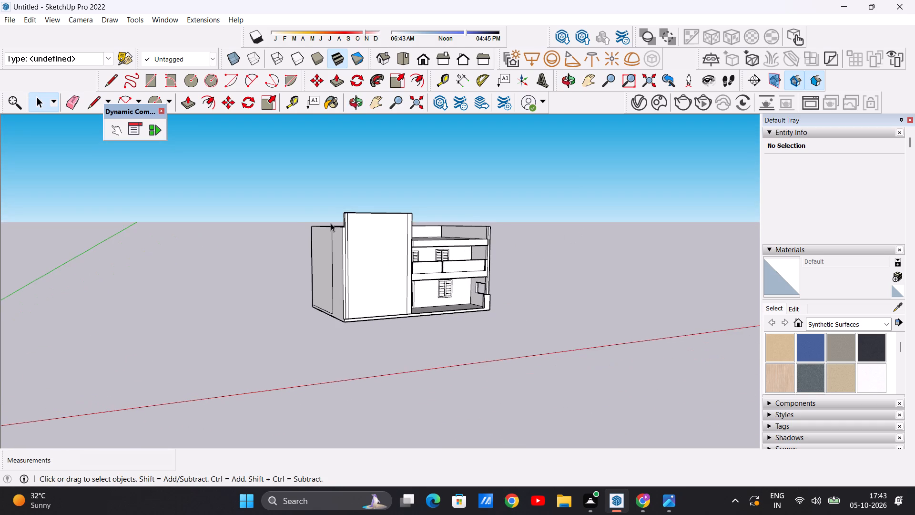
scroll(331, 223, "up", 8)
scroll(319, 243, "down", 12)
scroll(394, 262, "up", 2)
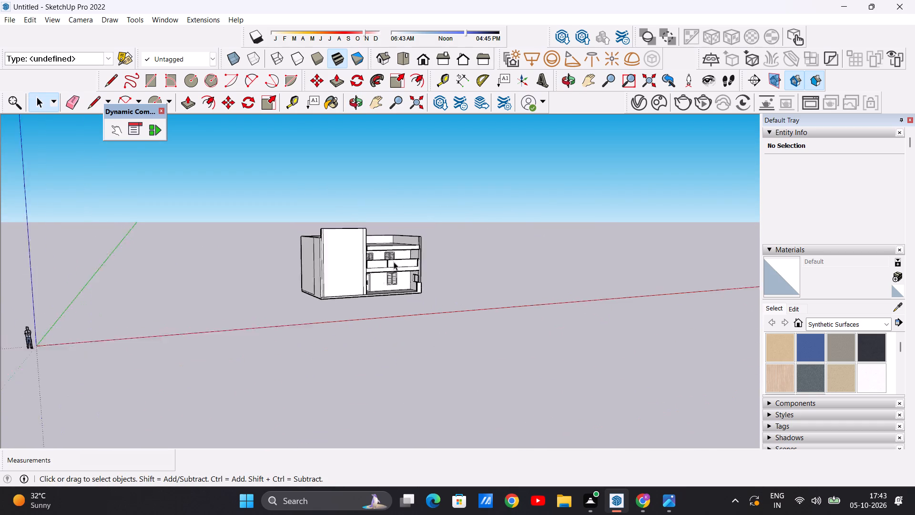
scroll(394, 262, "up", 3)
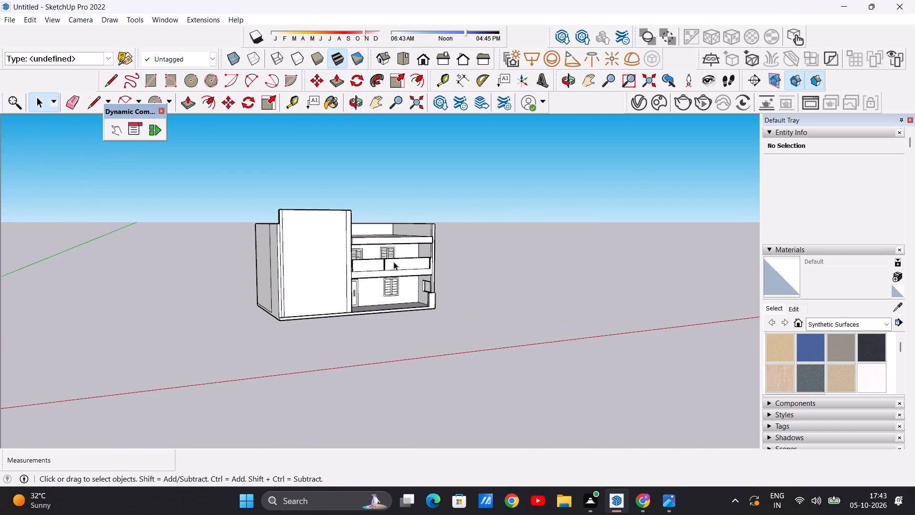
scroll(396, 263, "down", 2)
middle_click_drag(415, 252, 321, 358)
scroll(395, 296, "down", 1)
scroll(395, 256, "up", 6)
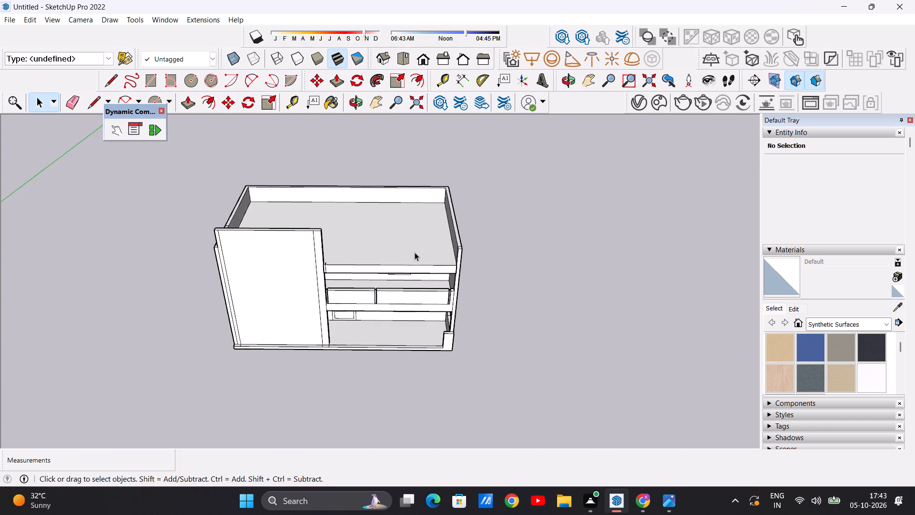
Draw a line about 27' 5" long across the roof, parallel to its front edge, from the tall front wall's corner to the side parapet.
middle_click_drag(415, 253, 409, 302)
scroll(378, 287, "up", 14)
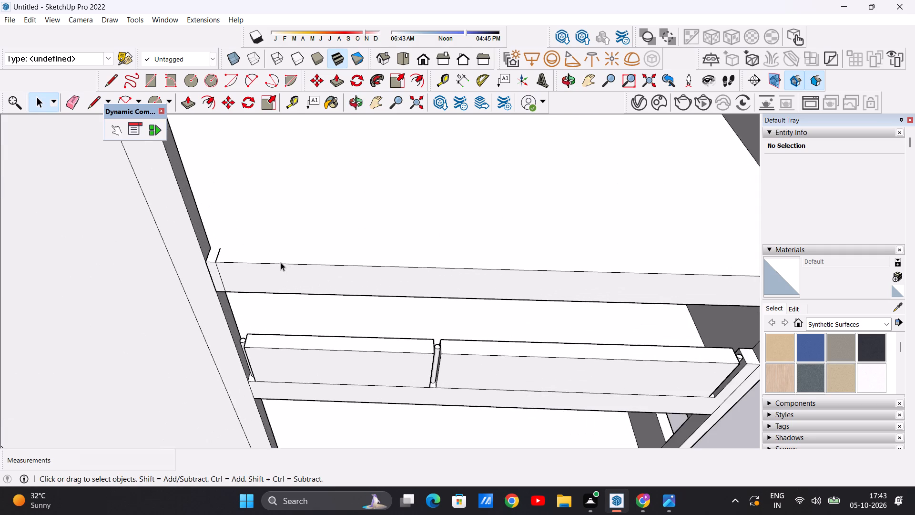
scroll(285, 262, "down", 4)
middle_click_drag(298, 250, 285, 319)
scroll(247, 306, "up", 11)
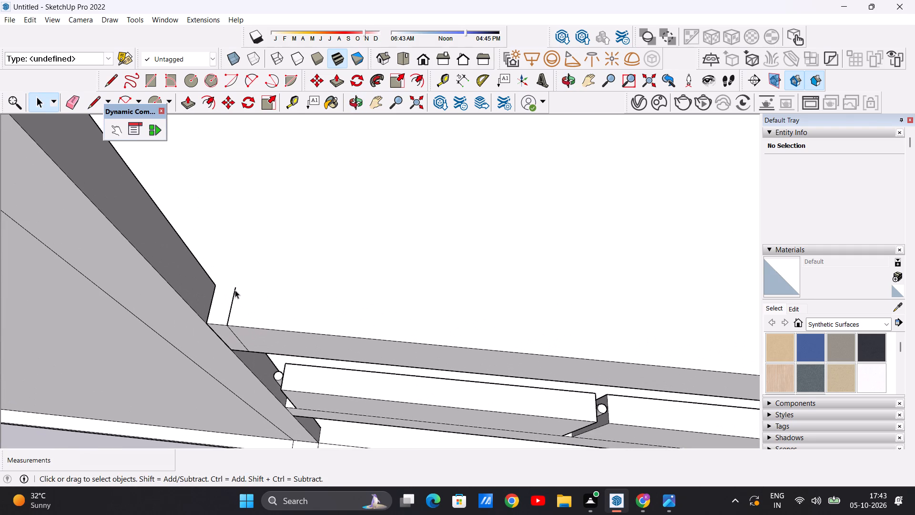
key("l")
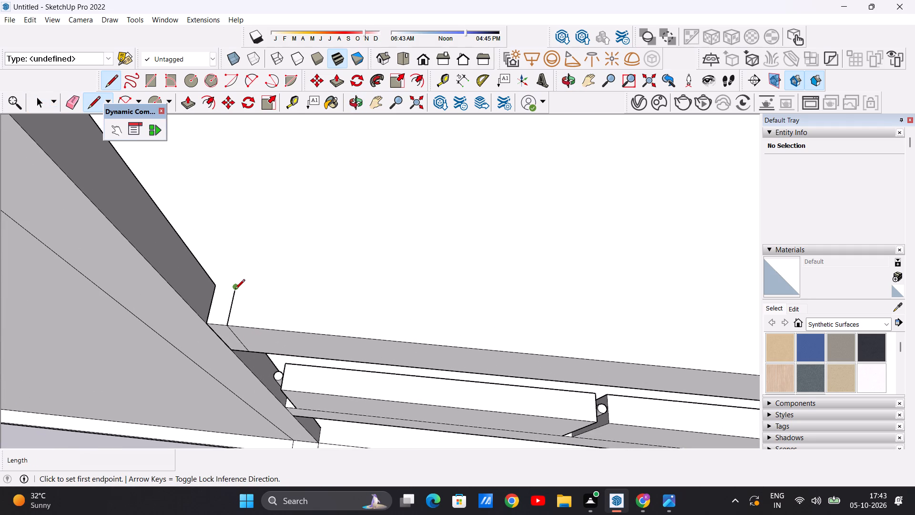
left_click(214, 285)
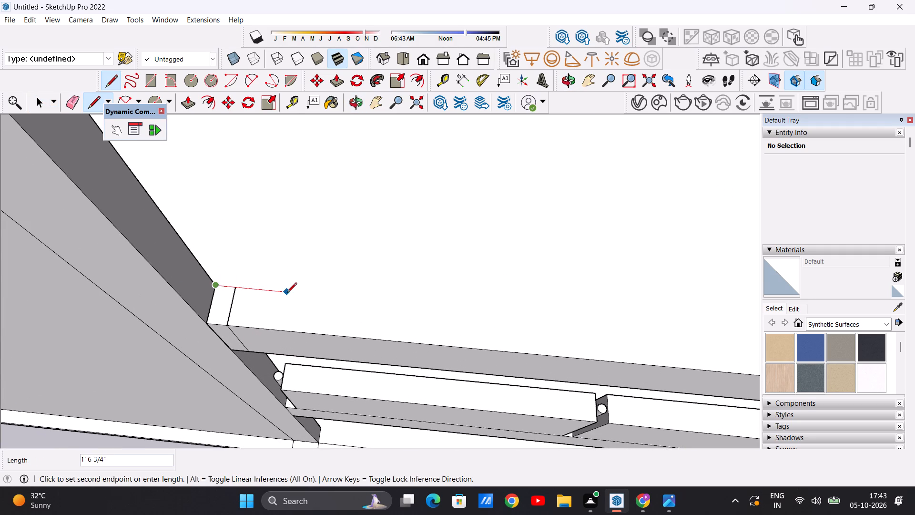
scroll(264, 287, "down", 13)
scroll(363, 273, "down", 6)
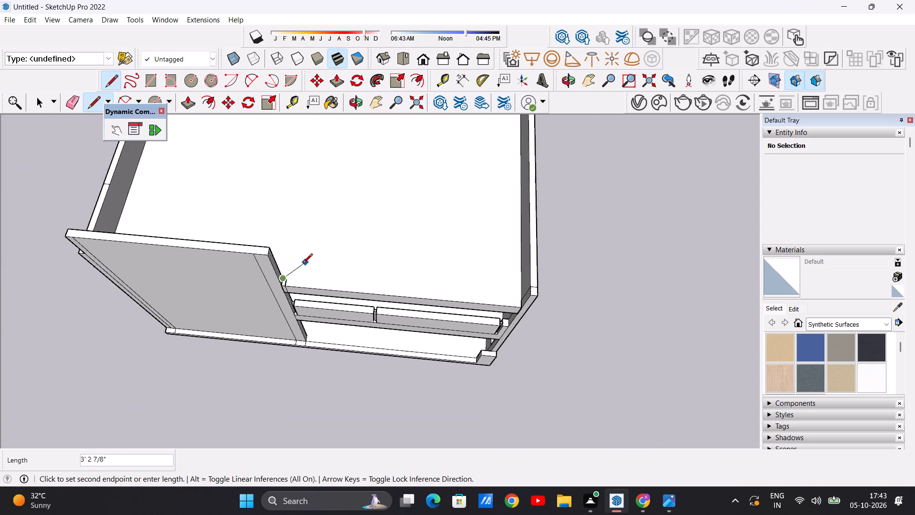
scroll(303, 264, "down", 3)
scroll(429, 286, "up", 11)
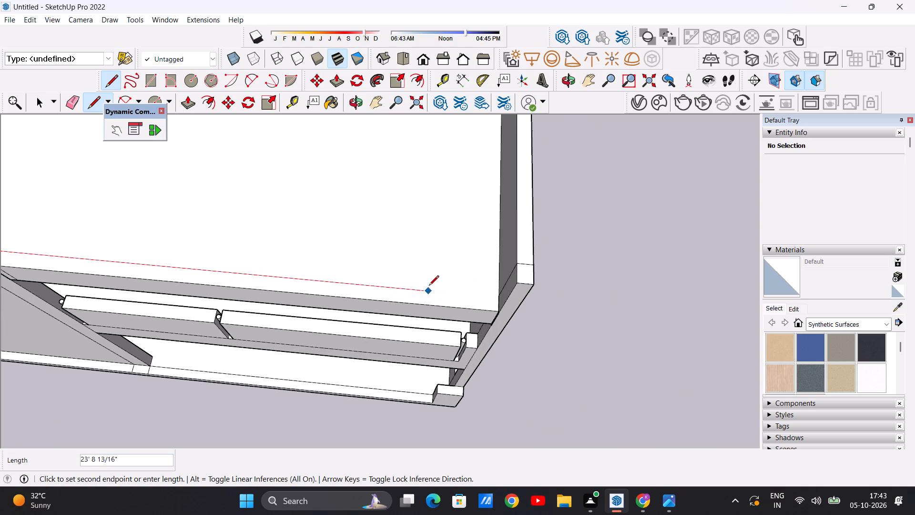
left_click(500, 294)
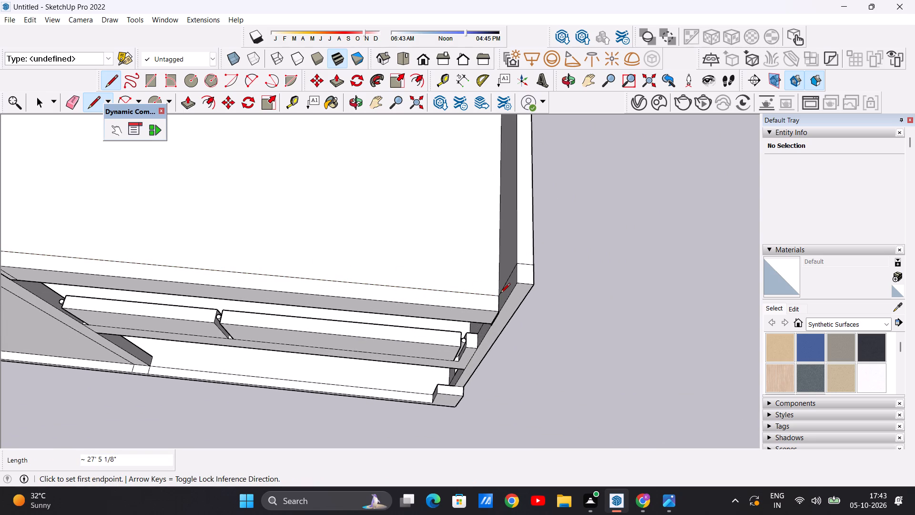
key("space")
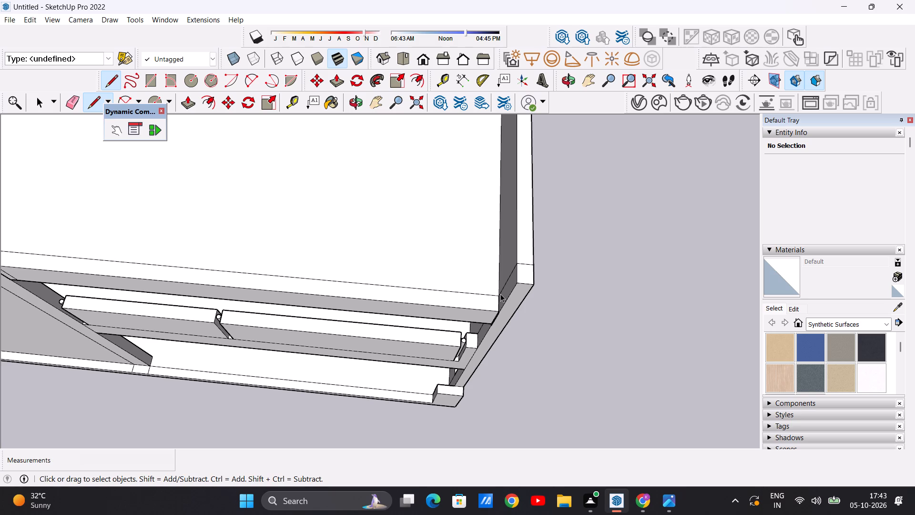
Examine the narrow strip along the front roof edge and the balcony front below it from above.
scroll(480, 272, "down", 9)
scroll(334, 243, "up", 1)
middle_click_drag(336, 246, 356, 287)
scroll(266, 307, "up", 7)
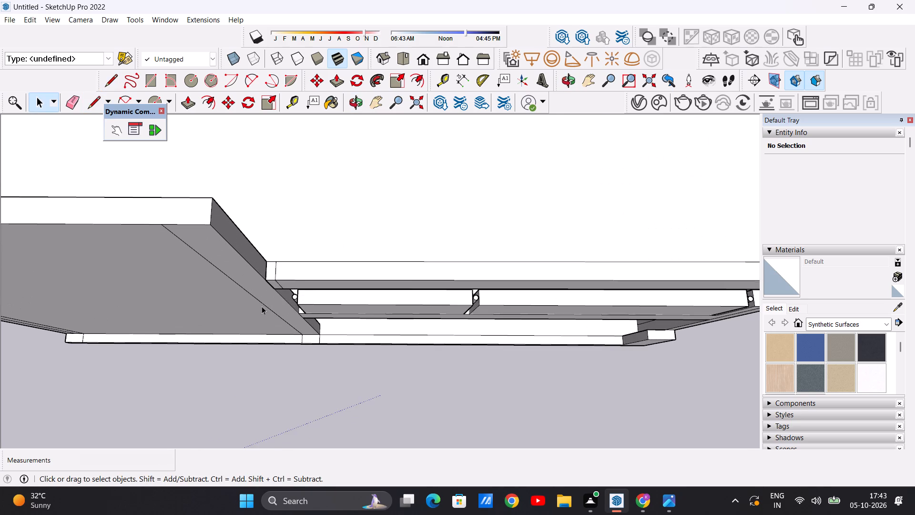
scroll(397, 283, "down", 4)
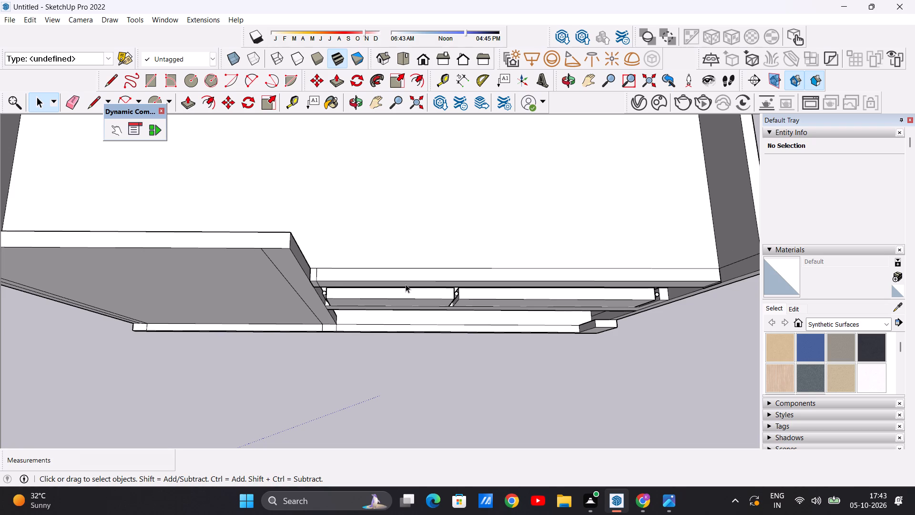
scroll(482, 321, "down", 5)
scroll(453, 302, "up", 6)
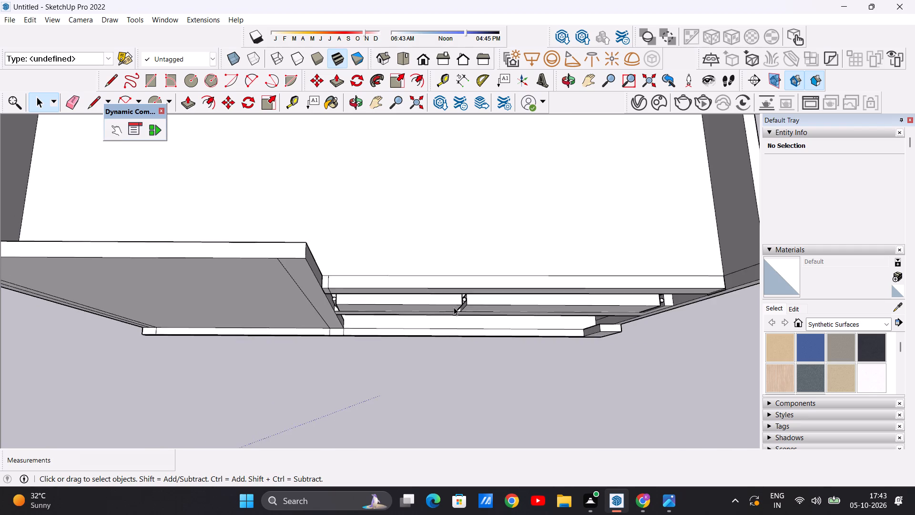
middle_click_drag(454, 307, 423, 281)
scroll(426, 281, "down", 6)
middle_click_drag(442, 258, 462, 295)
Draw a circle of about 1 1/2" radius on the small end section of the roof-edge strip beside the tall front wall.
scroll(478, 281, "up", 9)
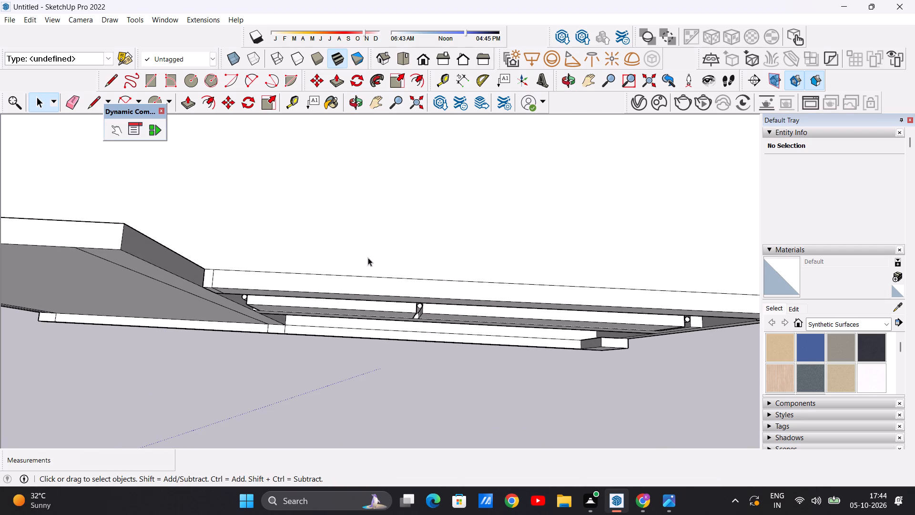
scroll(211, 273, "up", 2)
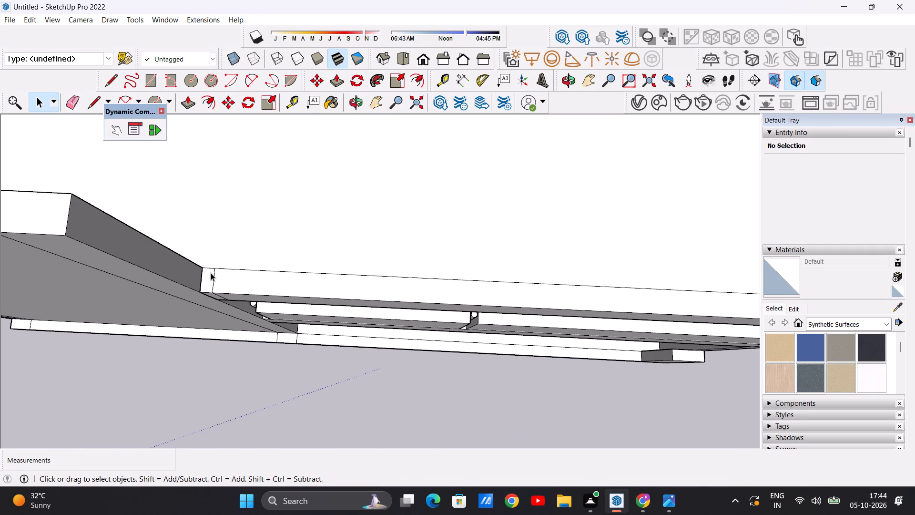
scroll(211, 273, "up", 1)
scroll(258, 272, "down", 5)
scroll(243, 276, "up", 4)
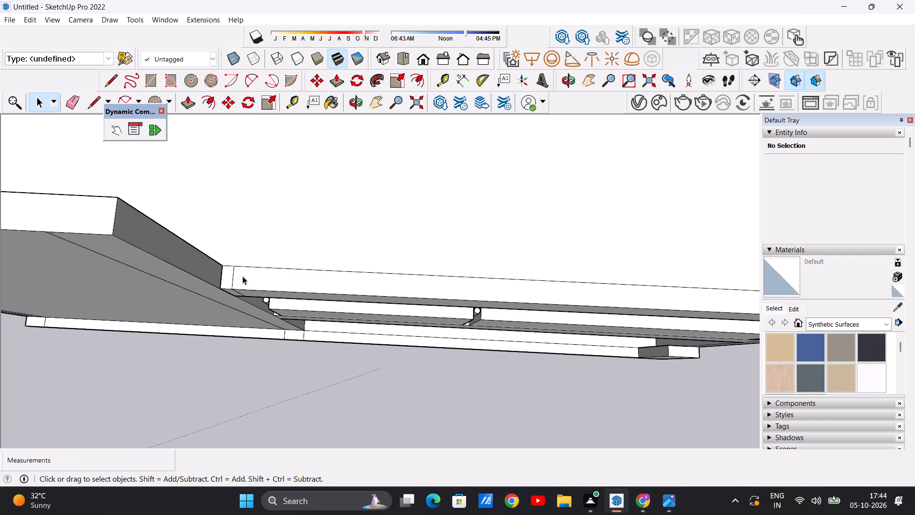
key("c")
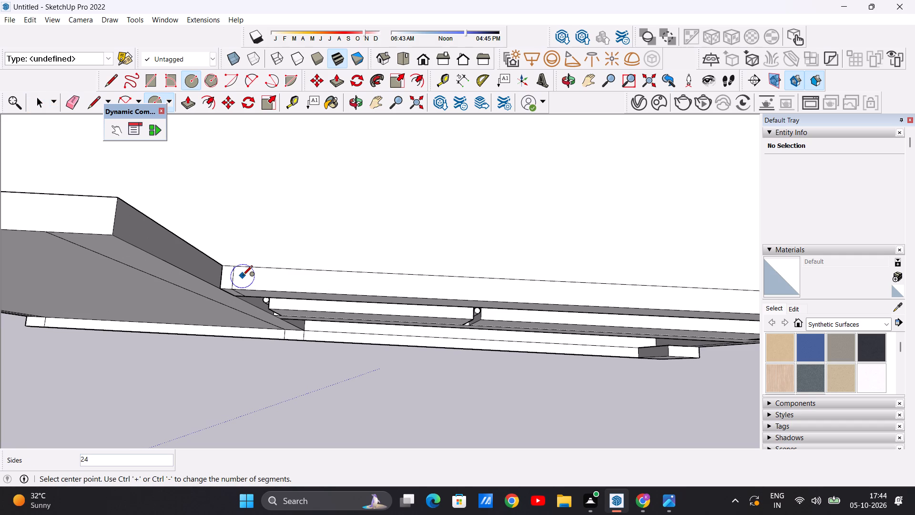
scroll(251, 286, "up", 13)
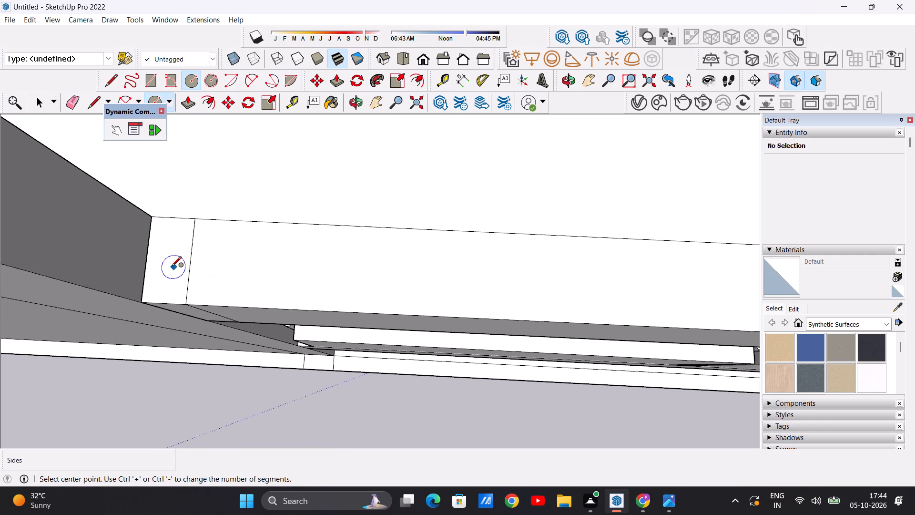
left_click(171, 267)
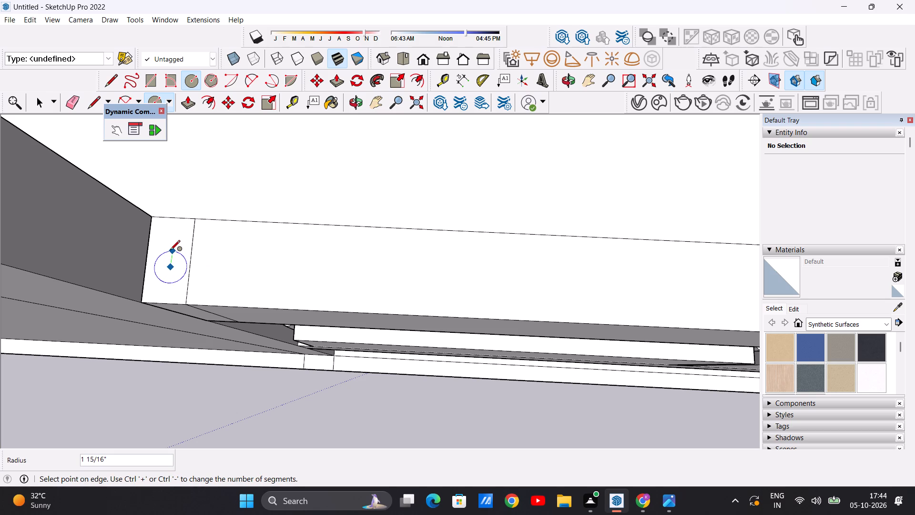
left_click(169, 254)
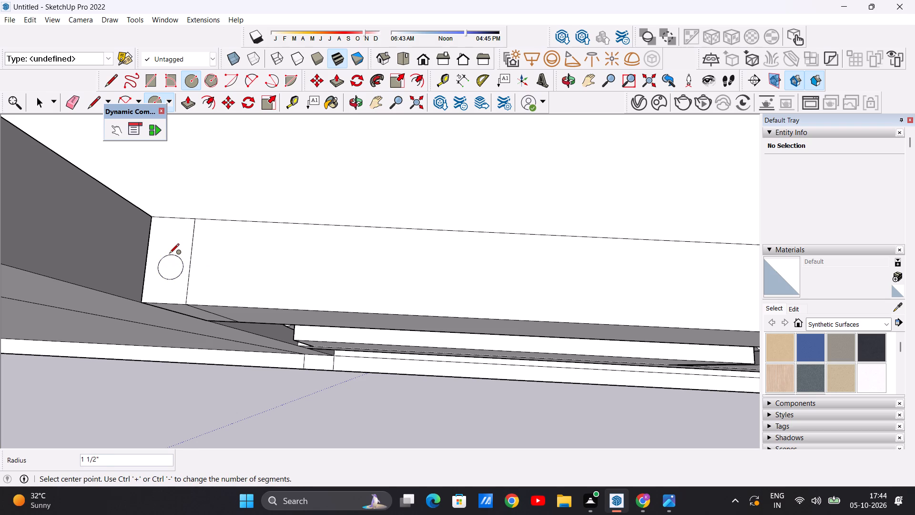
key("space")
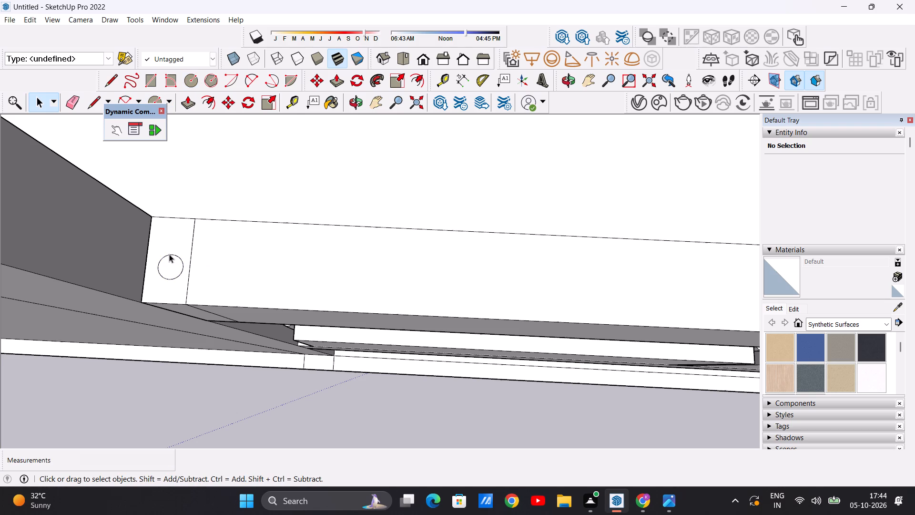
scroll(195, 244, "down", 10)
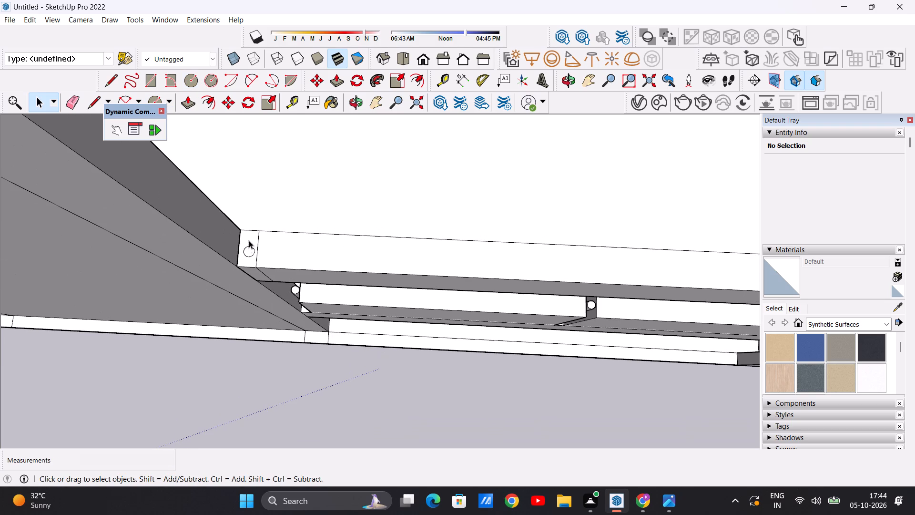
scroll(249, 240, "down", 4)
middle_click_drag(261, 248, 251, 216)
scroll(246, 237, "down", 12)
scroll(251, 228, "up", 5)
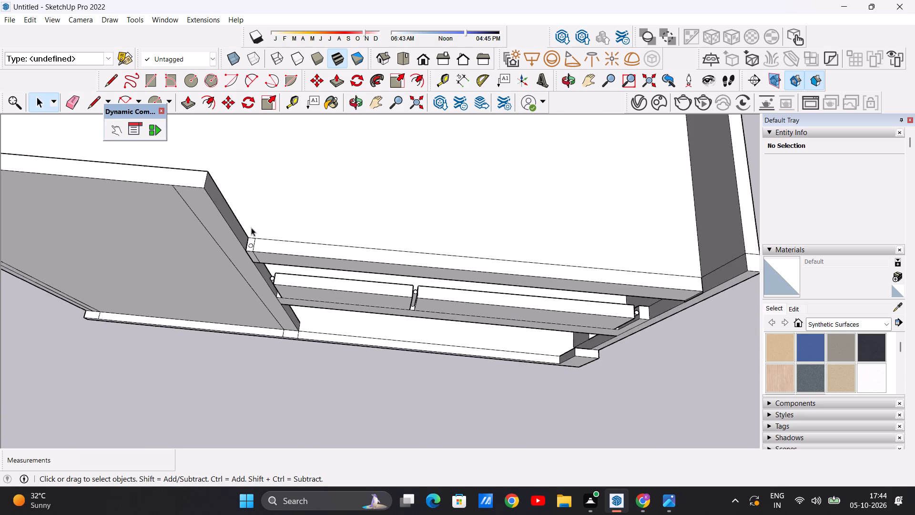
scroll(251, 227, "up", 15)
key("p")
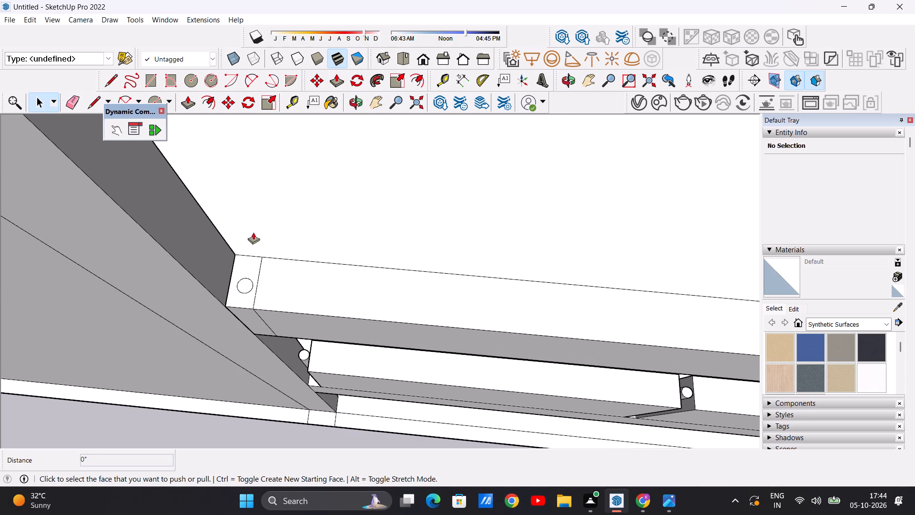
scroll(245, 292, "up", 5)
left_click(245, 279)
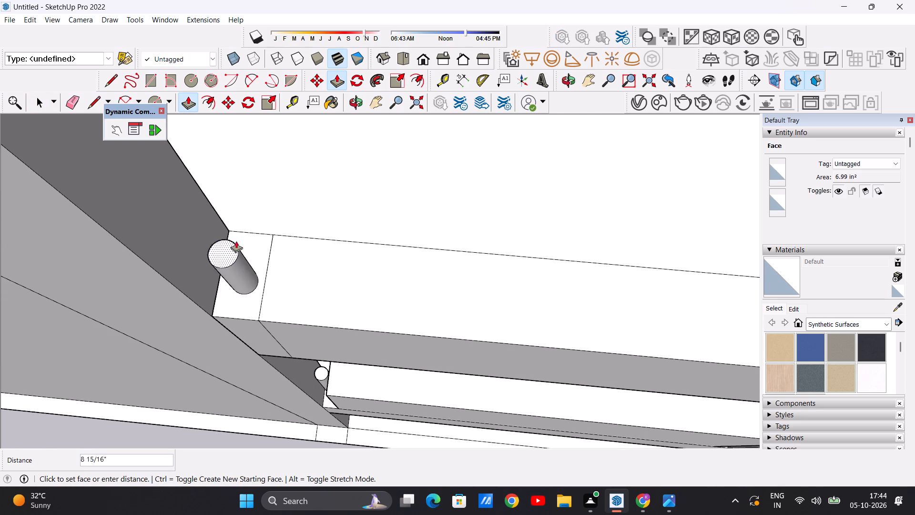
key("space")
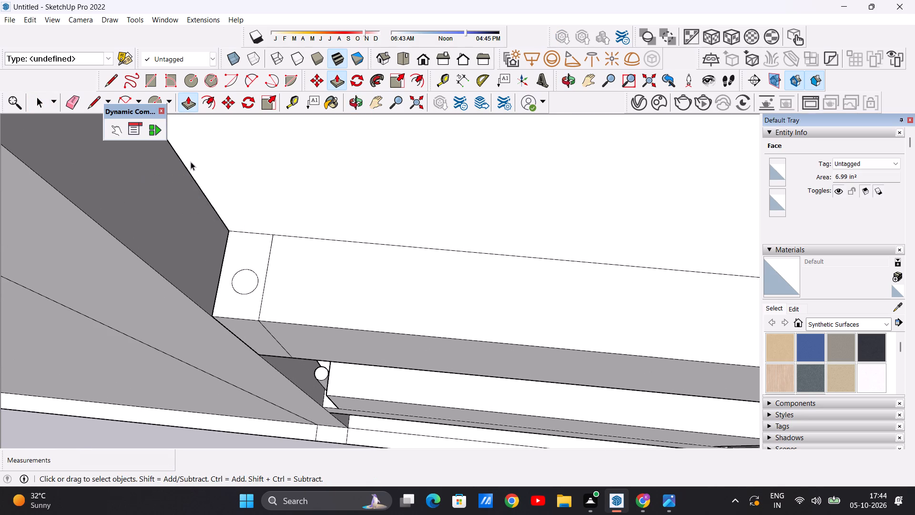
Copy the circle beside the tall front wall about 13' 4 1/2" along the roof-edge strip to its middle.
scroll(200, 197, "down", 20)
scroll(200, 197, "down", 5)
middle_click_drag(277, 274, 275, 260)
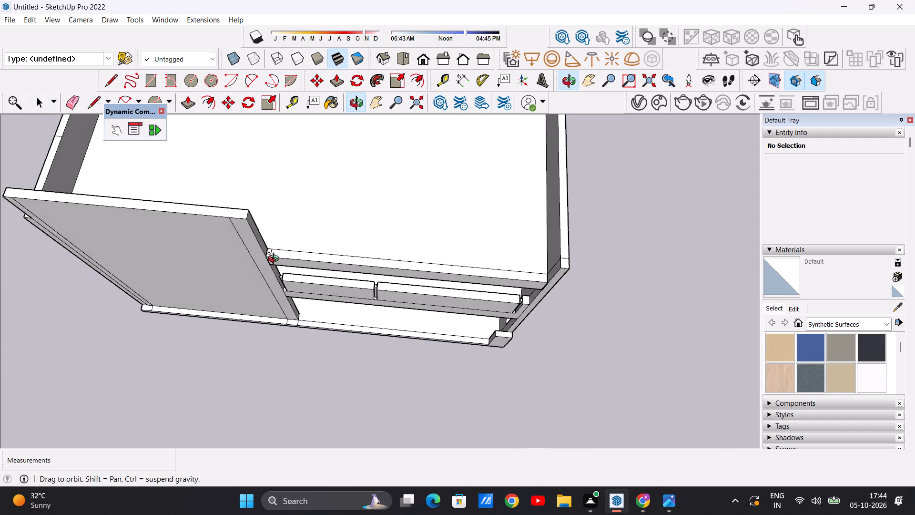
middle_click_drag(275, 260, 275, 245)
scroll(269, 224, "up", 9)
scroll(303, 248, "up", 4)
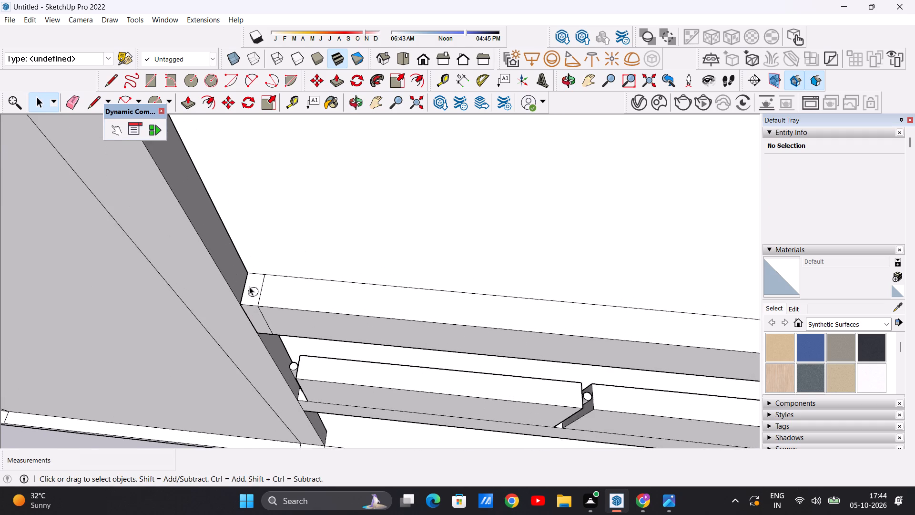
scroll(242, 295, "down", 13)
scroll(252, 294, "up", 20)
double_click(213, 288)
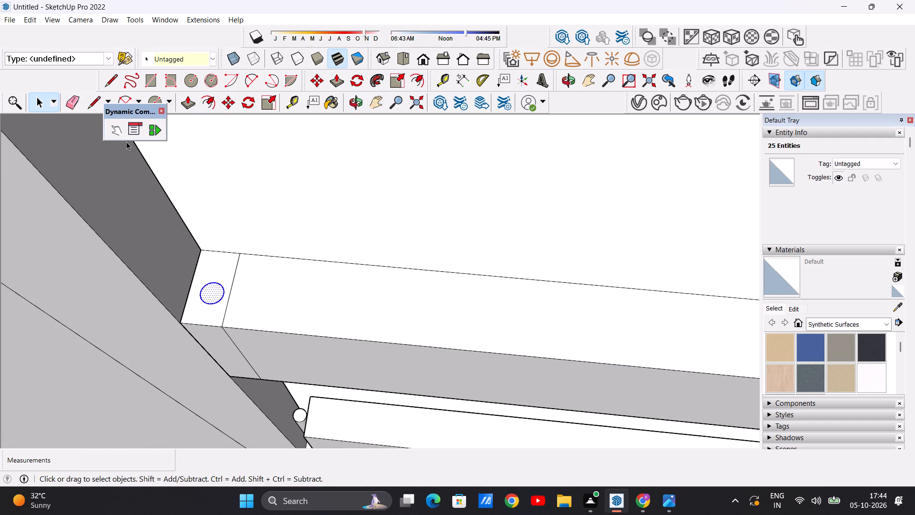
left_click(223, 103)
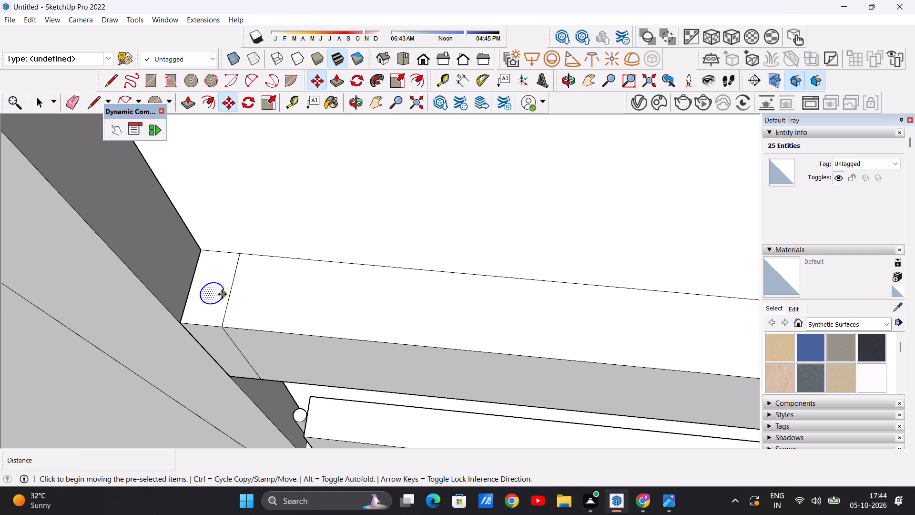
left_click(222, 294)
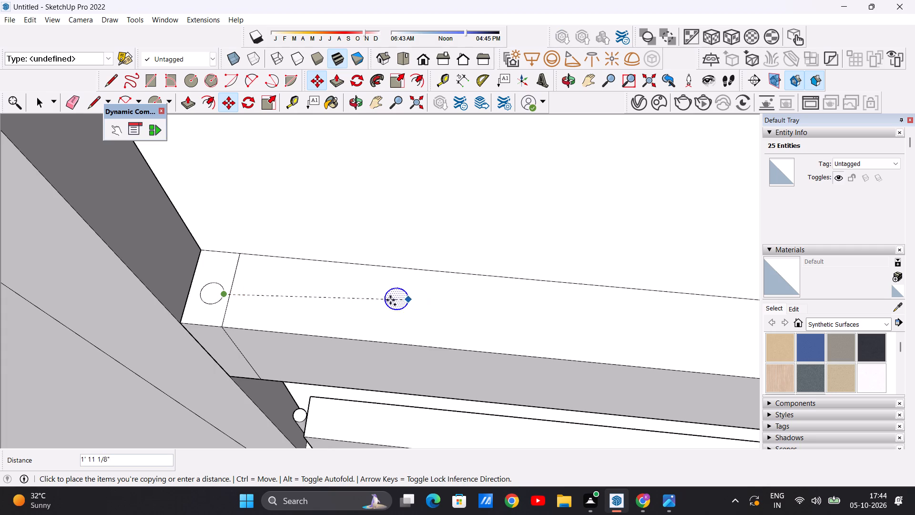
scroll(396, 300, "down", 20)
scroll(396, 300, "down", 1)
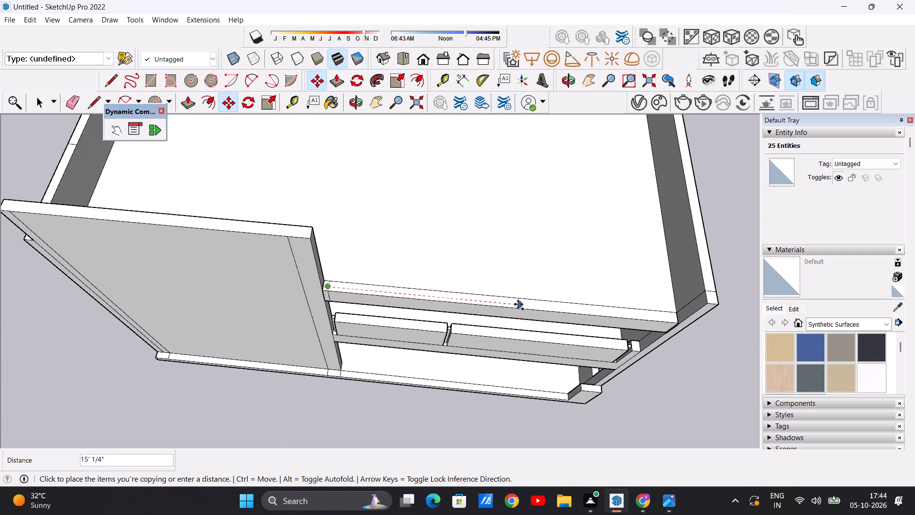
scroll(515, 301, "up", 2)
scroll(515, 301, "down", 1)
scroll(515, 301, "up", 3)
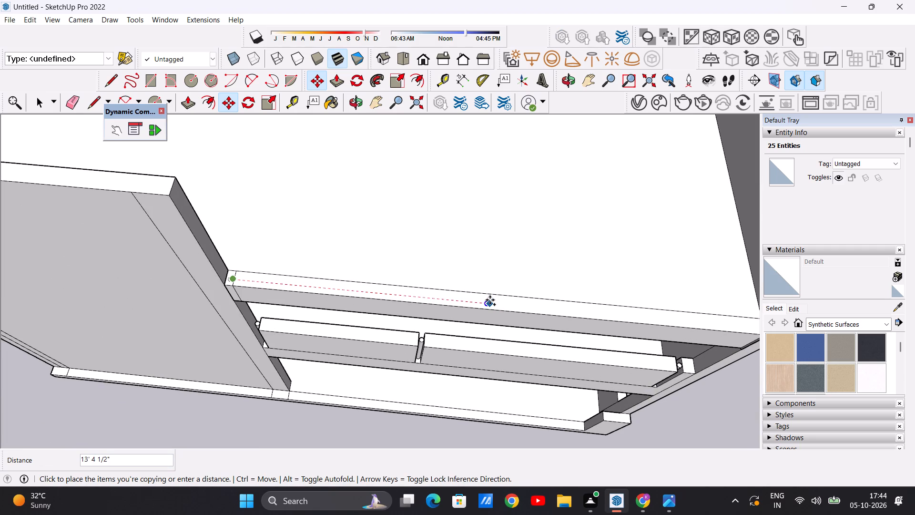
left_click(490, 300)
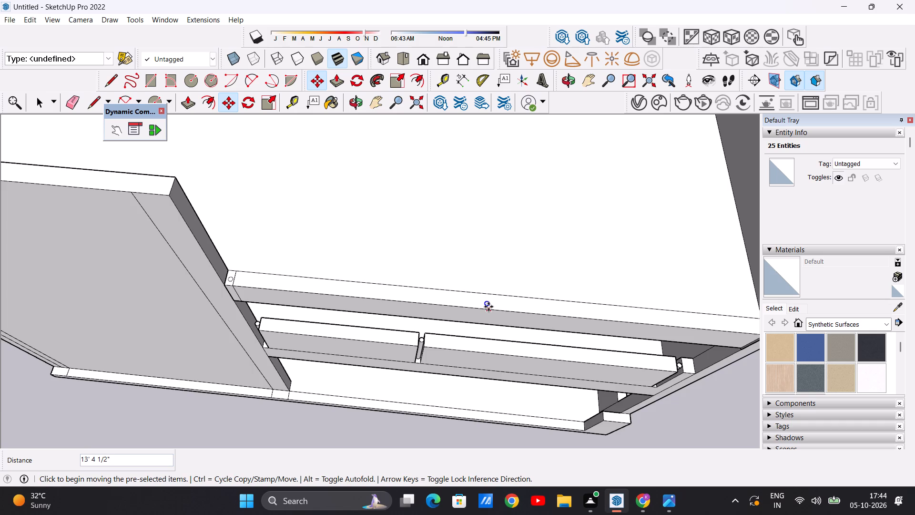
Copy the middle circle about 13' 8" along the roof-edge strip to its far end against the side parapet.
scroll(488, 307, "up", 13)
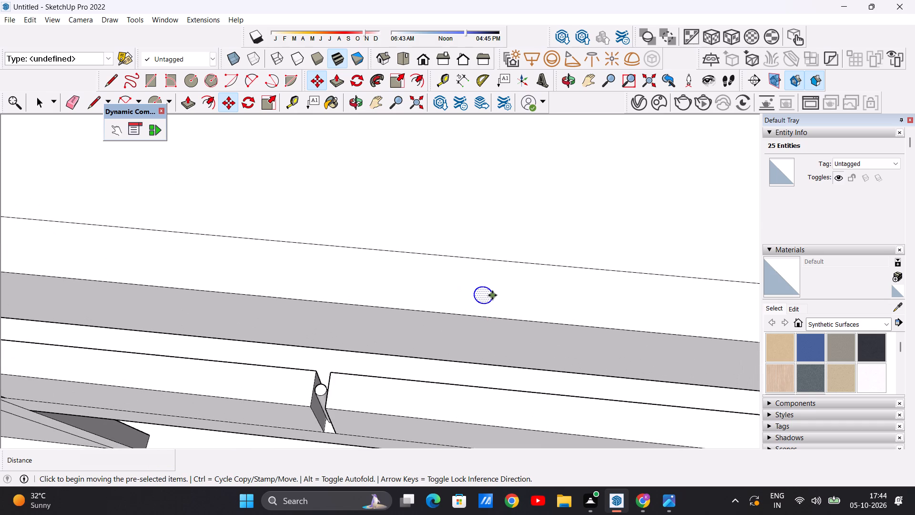
left_click(492, 295)
scroll(530, 299, "down", 10)
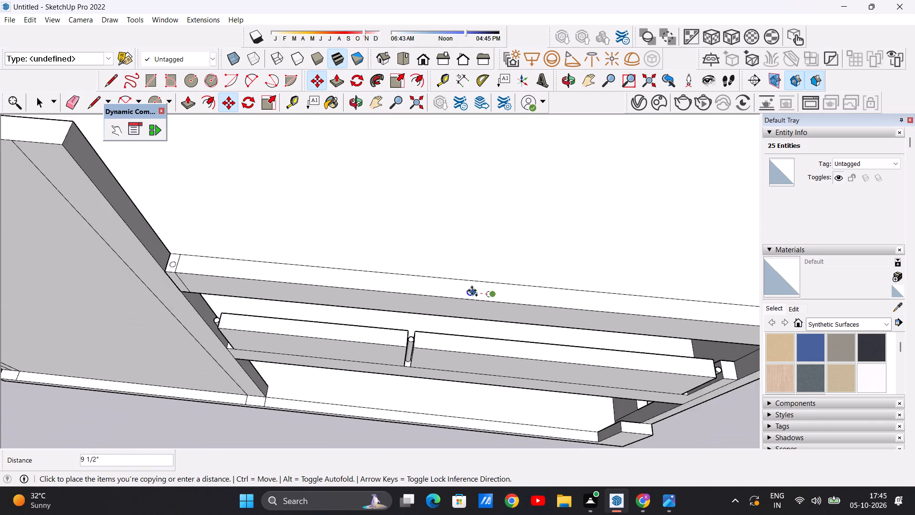
scroll(472, 290, "down", 7)
scroll(691, 310, "up", 4)
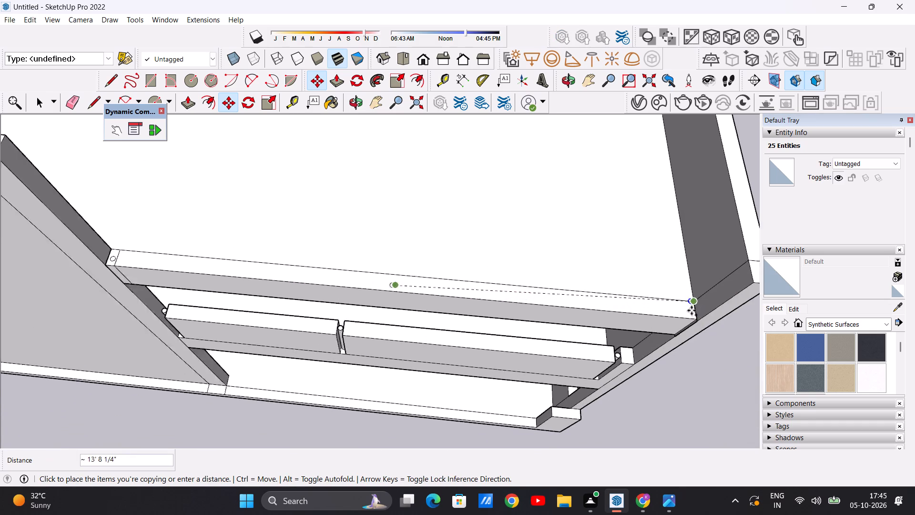
scroll(691, 310, "up", 9)
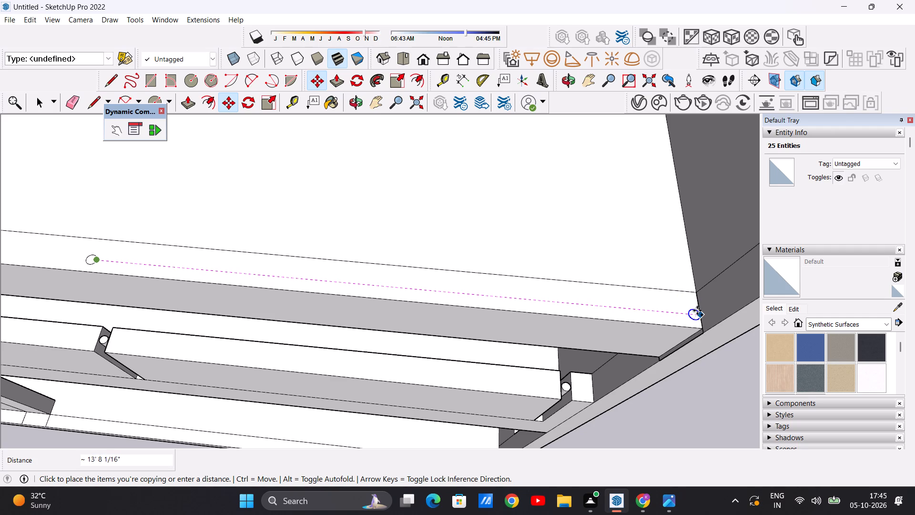
left_click(697, 310)
key("space")
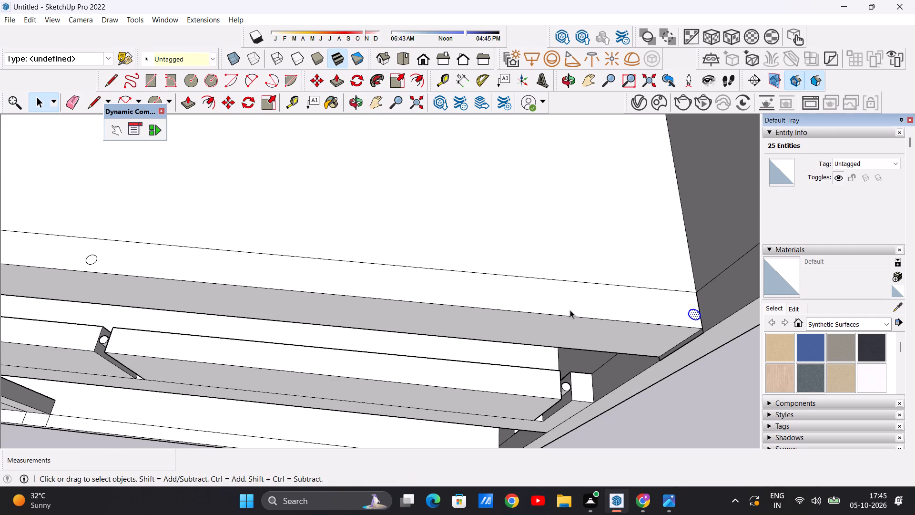
Move the end circle about 1 11/16" along the strip, away from the side parapet.
scroll(720, 315, "up", 18)
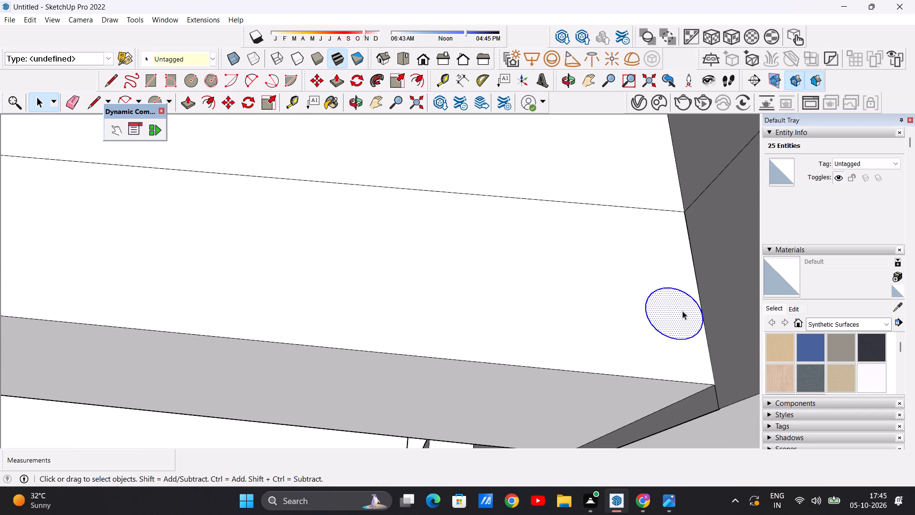
key("m")
left_click(645, 311)
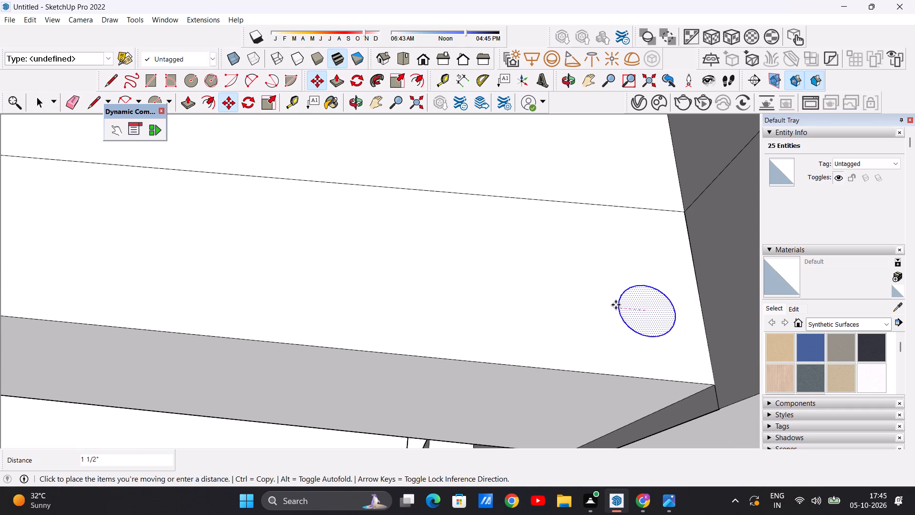
left_click(613, 307)
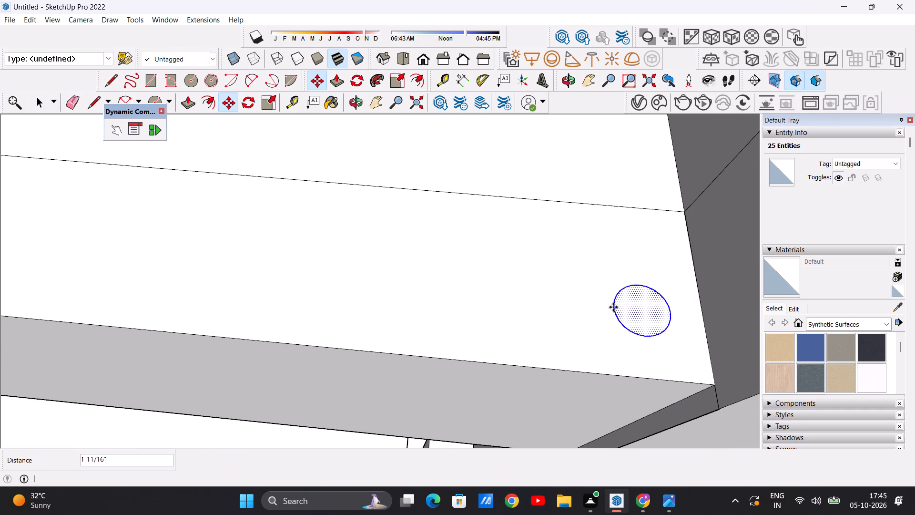
key("space")
scroll(539, 311, "down", 20)
scroll(539, 311, "down", 11)
left_click(681, 331)
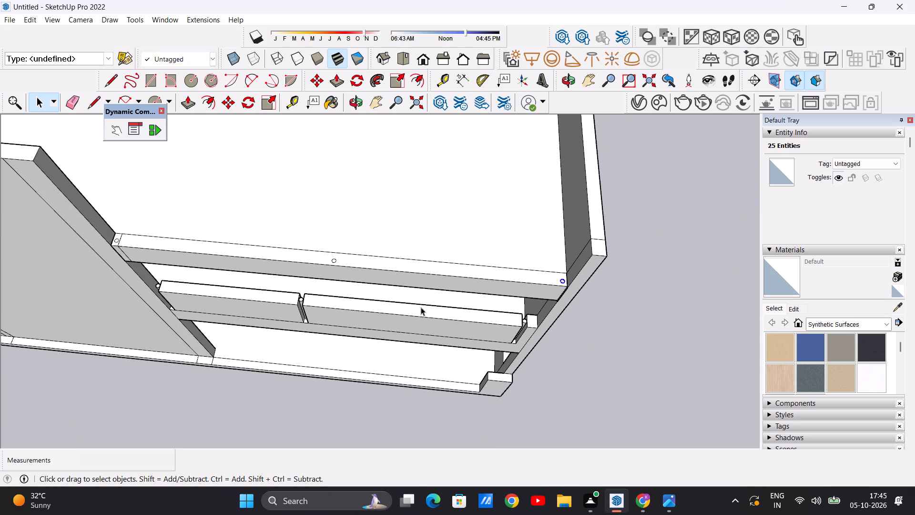
Extrude the circle beside the tall front wall upward about 3' 4 9/16" into a round post.
scroll(354, 255, "up", 4)
scroll(468, 256, "down", 14)
scroll(332, 249, "up", 6)
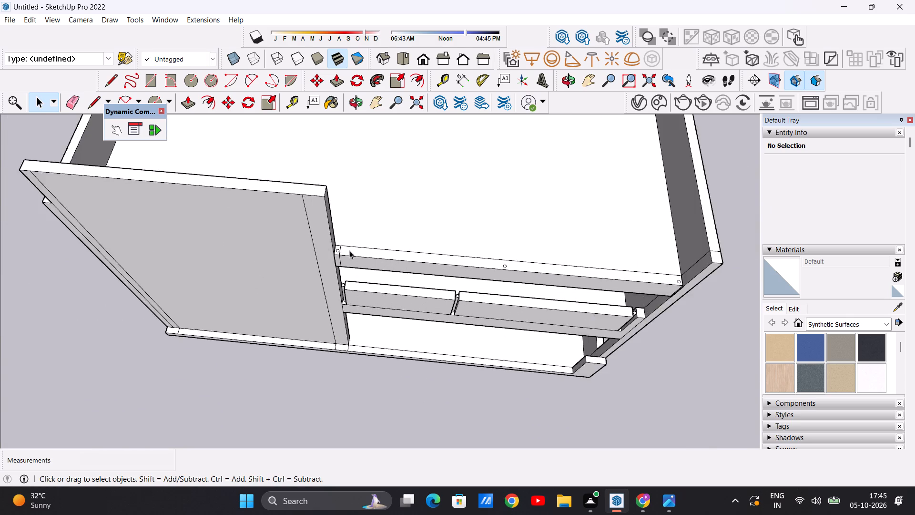
scroll(354, 250, "up", 7)
middle_click_drag(353, 251, 308, 262)
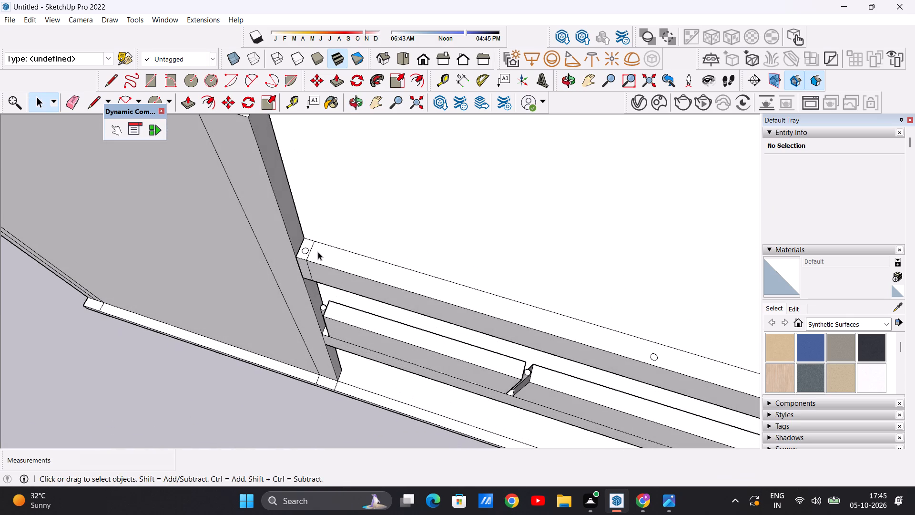
middle_click_drag(326, 245, 331, 225)
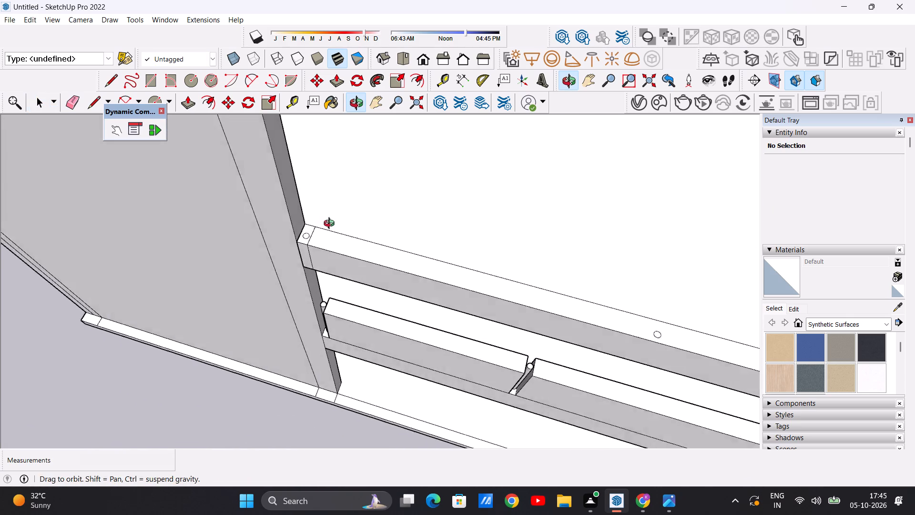
middle_click_drag(331, 225, 333, 219)
scroll(333, 255, "down", 15)
middle_click_drag(333, 265, 336, 234)
scroll(336, 233, "up", 3)
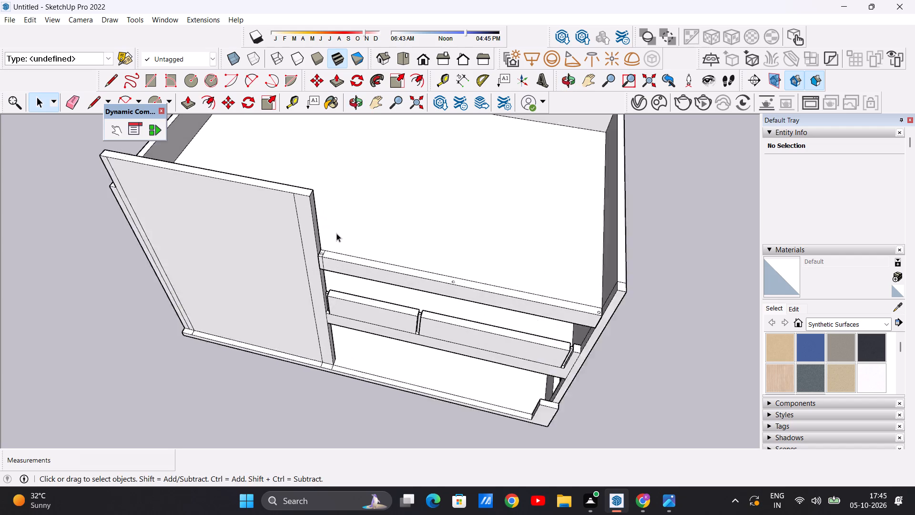
scroll(336, 233, "up", 19)
key("p")
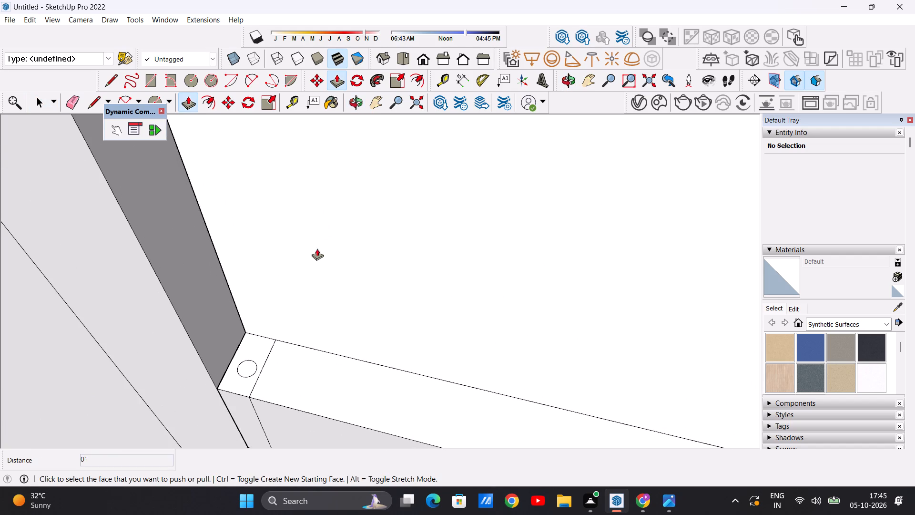
scroll(248, 352, "up", 6)
left_click(248, 377)
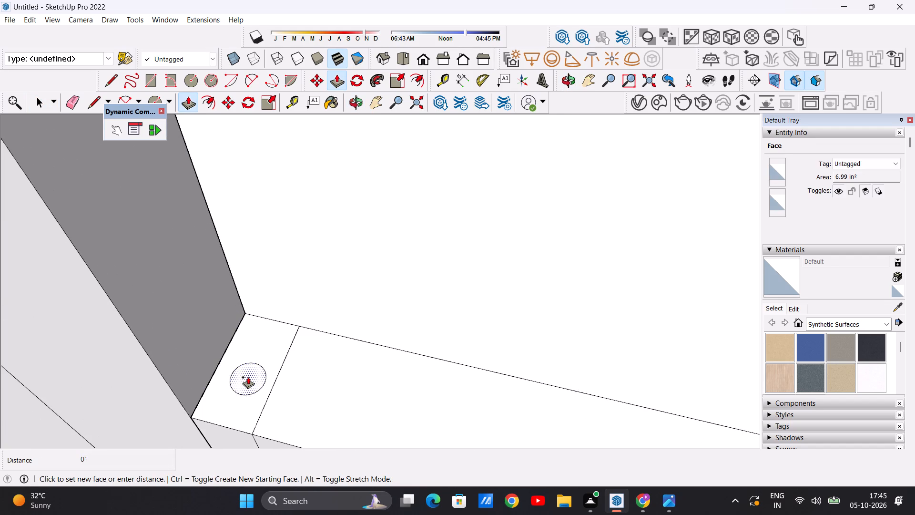
scroll(254, 255, "down", 20)
scroll(254, 255, "down", 3)
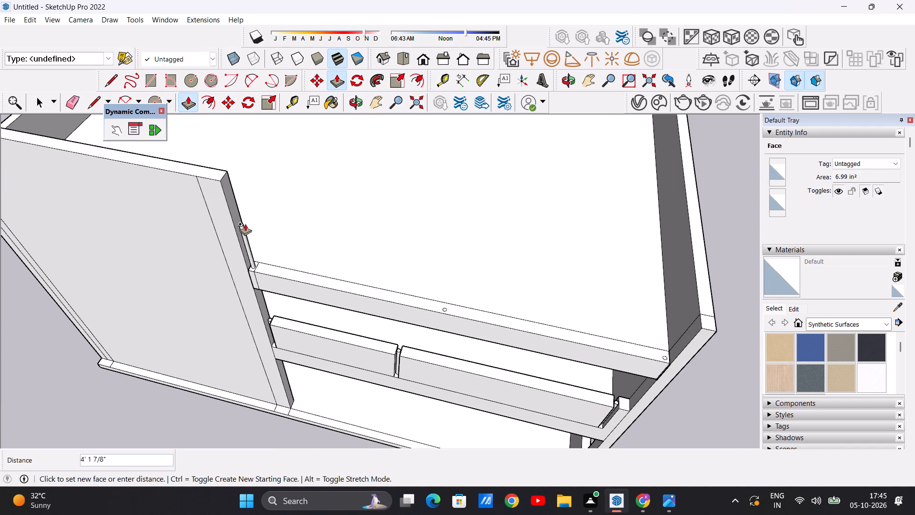
middle_click_drag(251, 242, 258, 228)
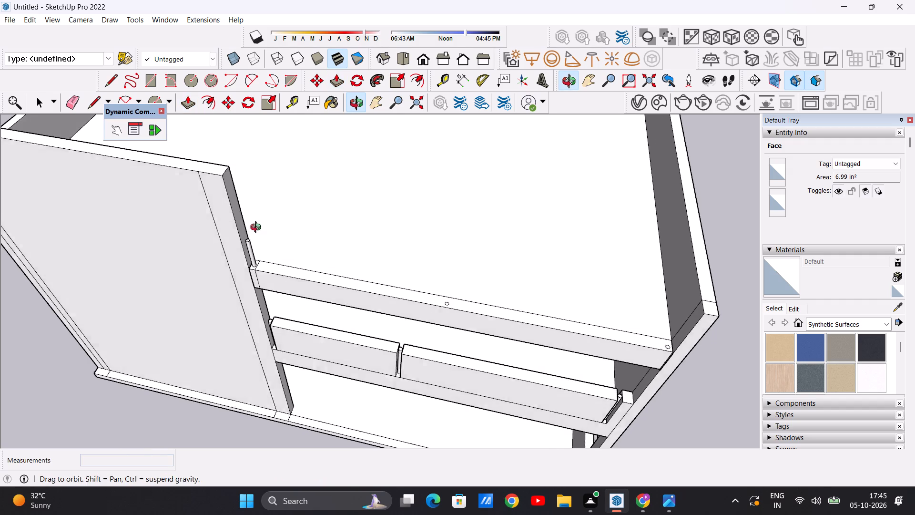
middle_click_drag(258, 228, 271, 191)
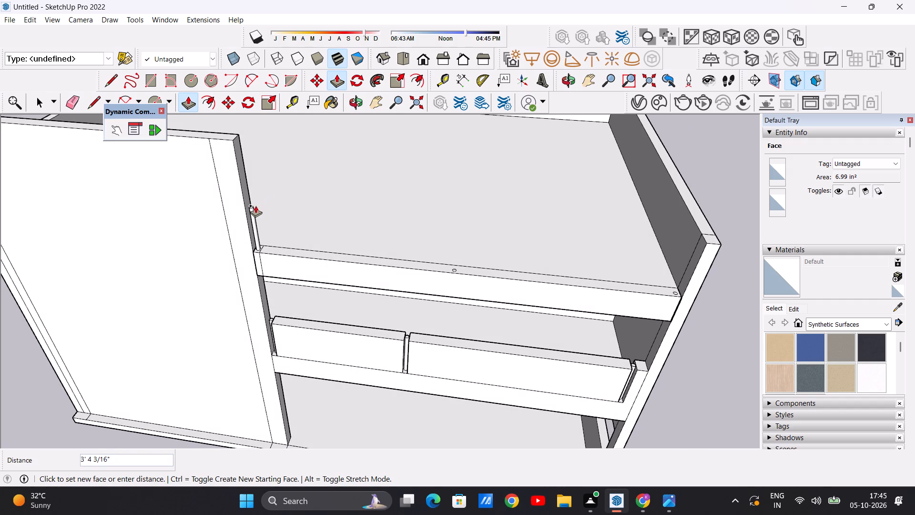
left_click(255, 206)
Extrude the middle circle on the roof-edge strip upward 3' 4 9/16", matching the top of the post beside the tall wall.
middle_click_drag(449, 266, 449, 309)
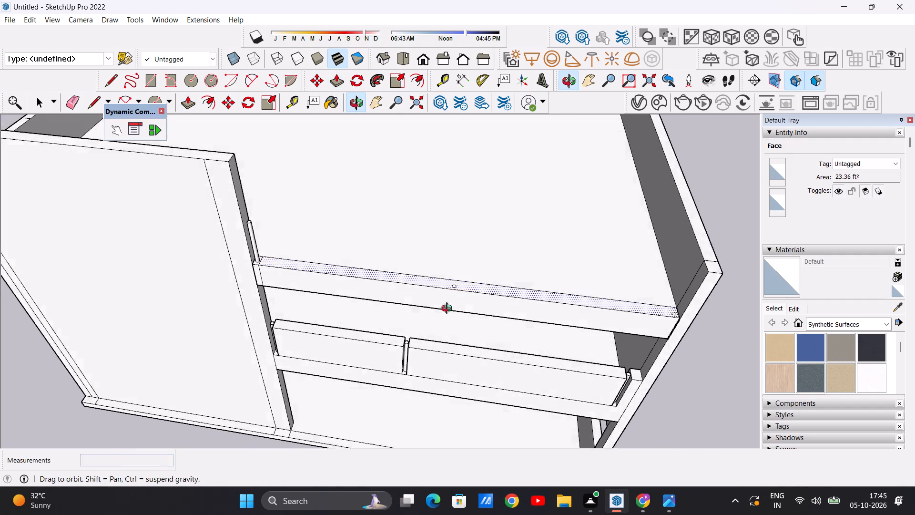
middle_click_drag(449, 309, 451, 374)
scroll(457, 313, "up", 19)
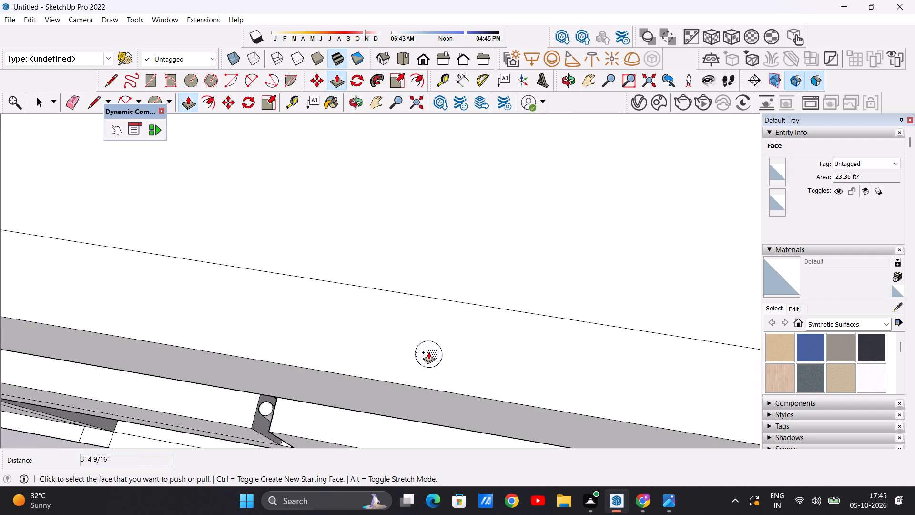
left_click(428, 352)
scroll(454, 246, "down", 18)
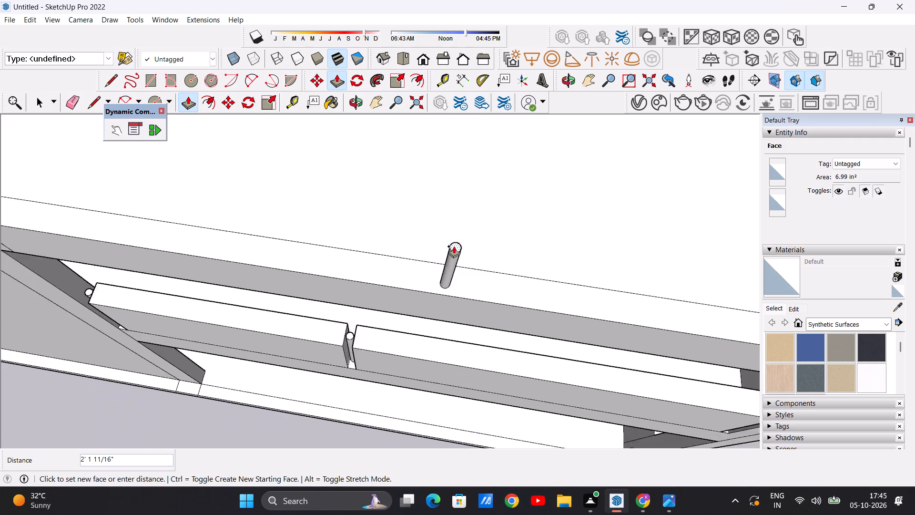
scroll(454, 246, "down", 9)
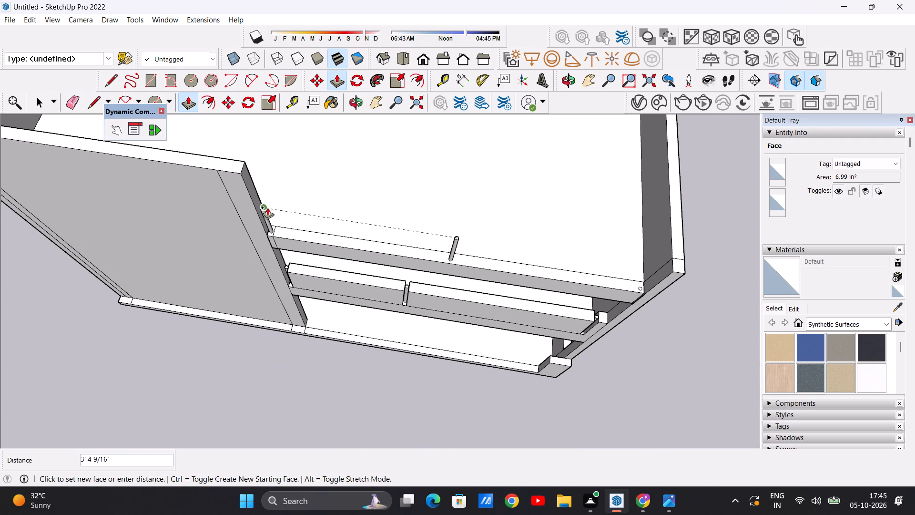
left_click(267, 207)
Extrude the circle beside the side parapet upward 3' 4 9/16", matching the top of the middle post.
scroll(316, 285, "down", 8)
scroll(459, 281, "up", 14)
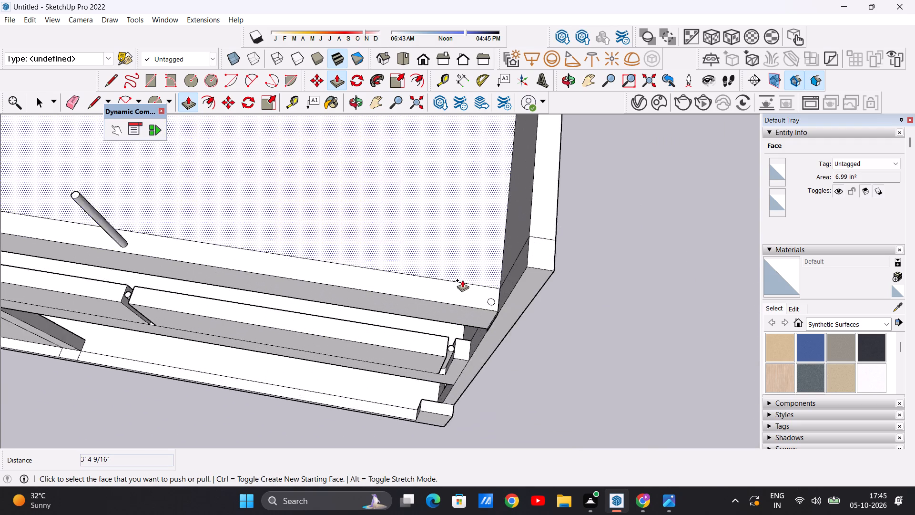
scroll(462, 280, "up", 14)
left_click(490, 316)
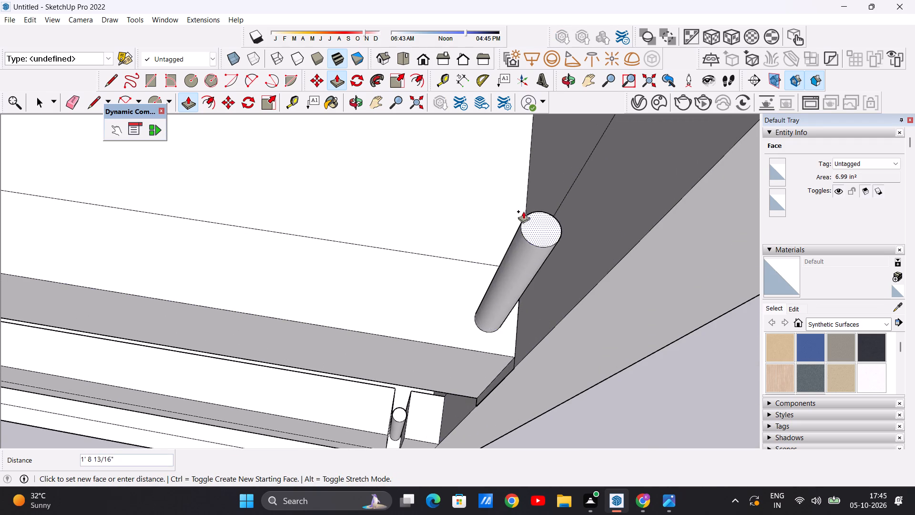
scroll(524, 211, "down", 14)
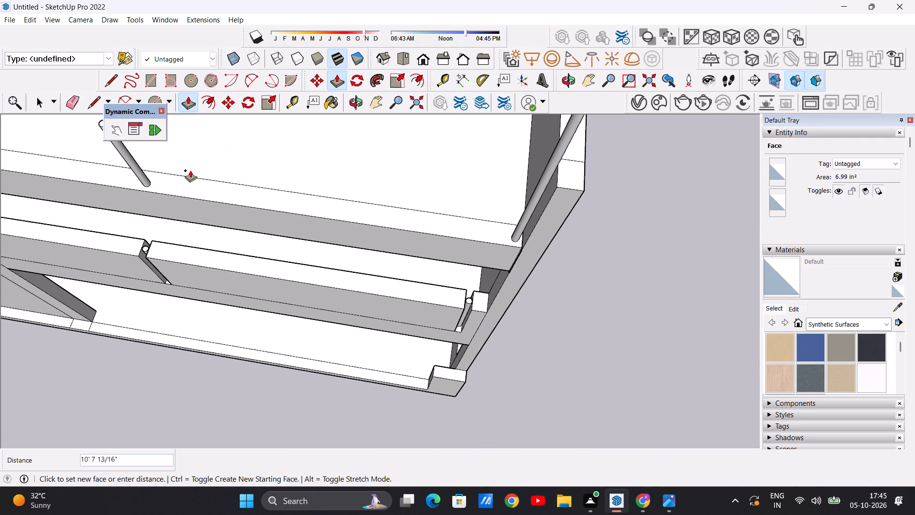
scroll(189, 173, "down", 10)
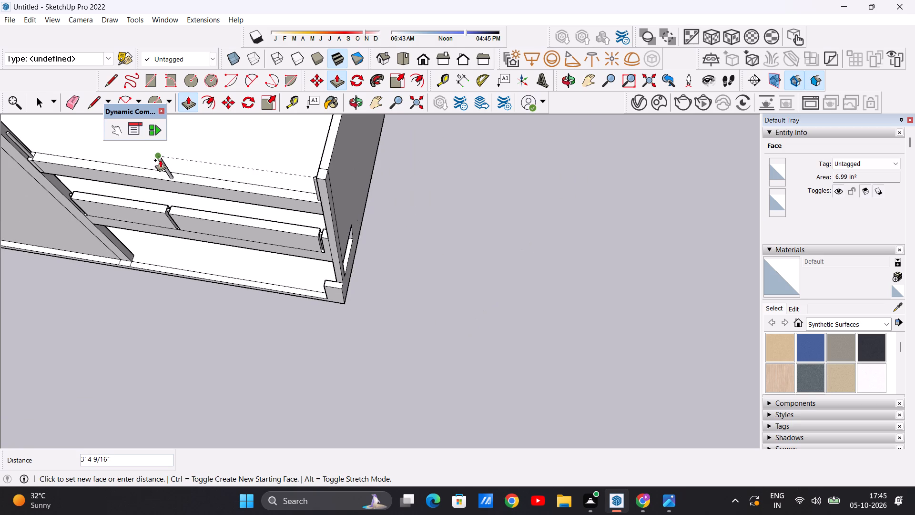
left_click(160, 160)
key("space")
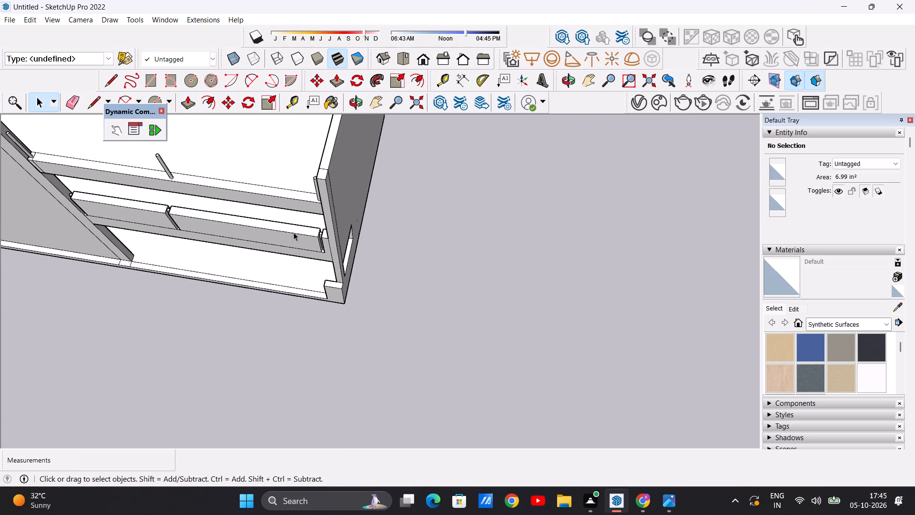
Examine the three round posts on the roof-edge strip from the front, above and the side.
scroll(304, 237, "down", 10)
middle_click_drag(287, 248, 370, 85)
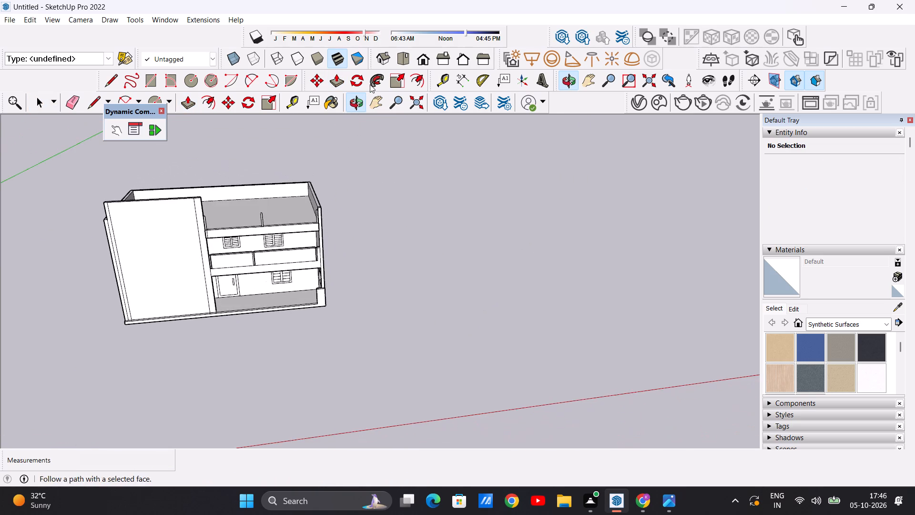
scroll(253, 233, "up", 7)
middle_click_drag(254, 231, 215, 263)
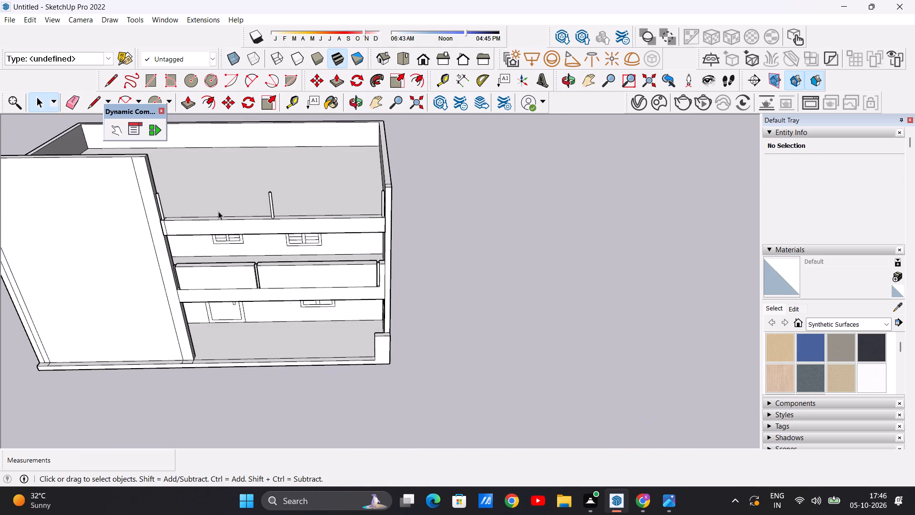
scroll(218, 207, "up", 7)
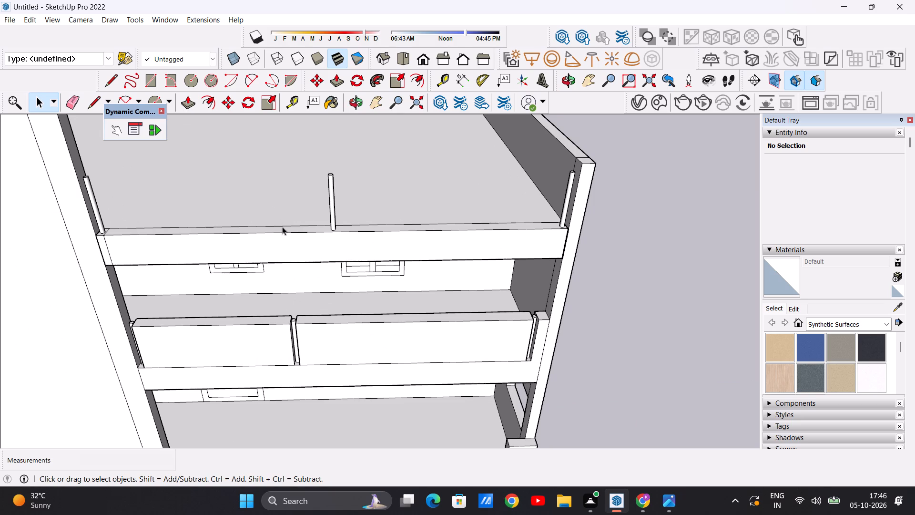
scroll(283, 227, "down", 2)
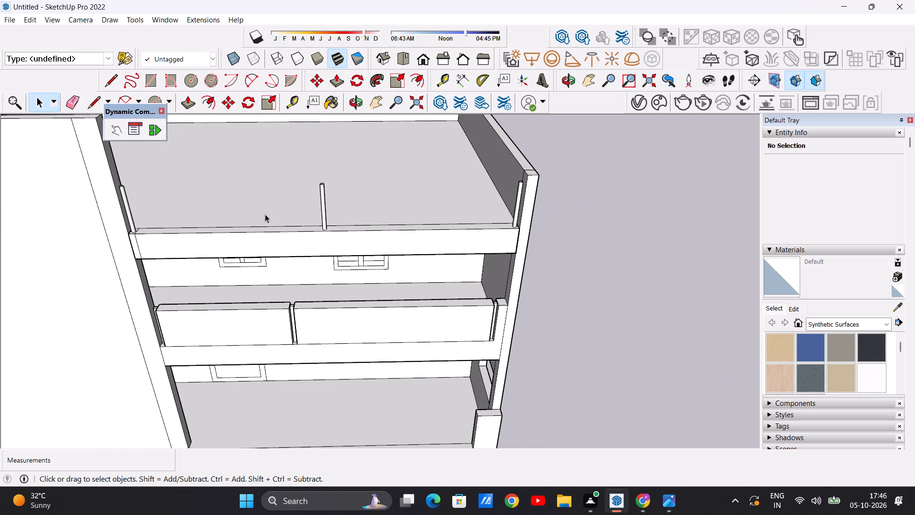
scroll(259, 208, "up", 4)
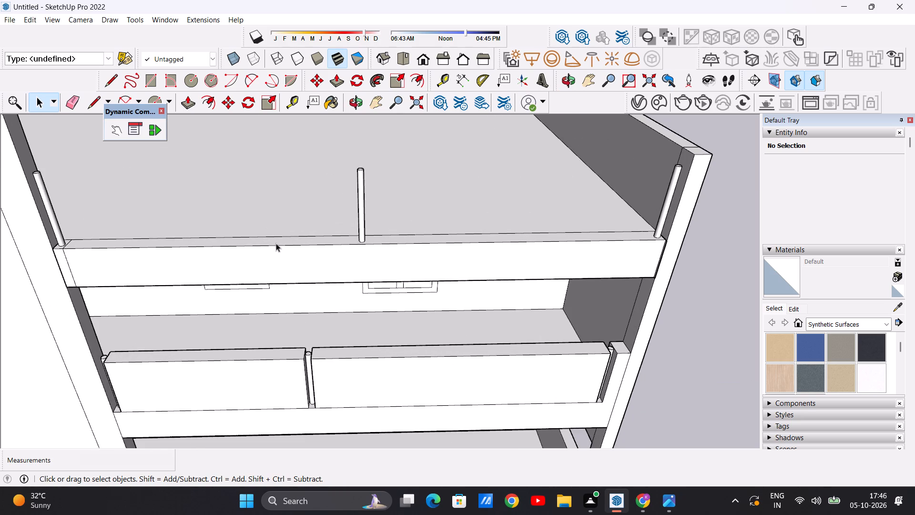
scroll(281, 255, "down", 4)
middle_click_drag(291, 275, 300, 221)
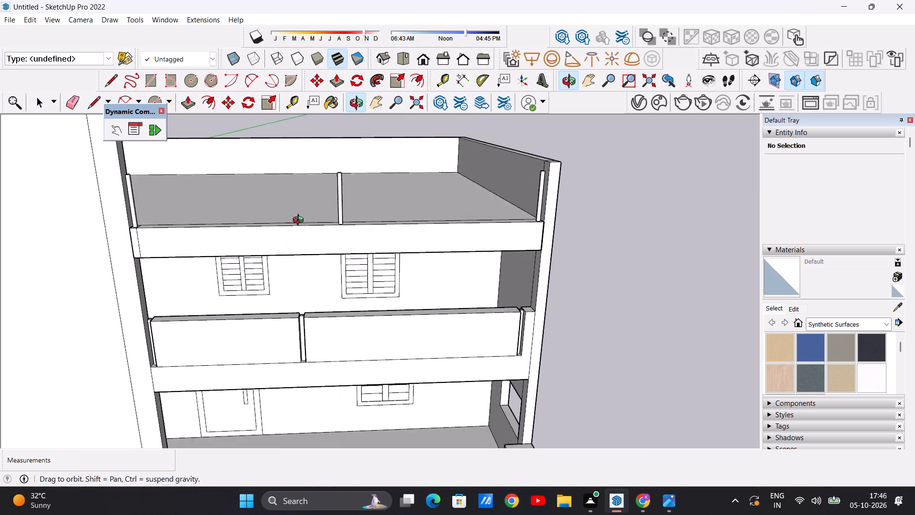
middle_click_drag(300, 221, 304, 207)
middle_click_drag(304, 206, 167, 231)
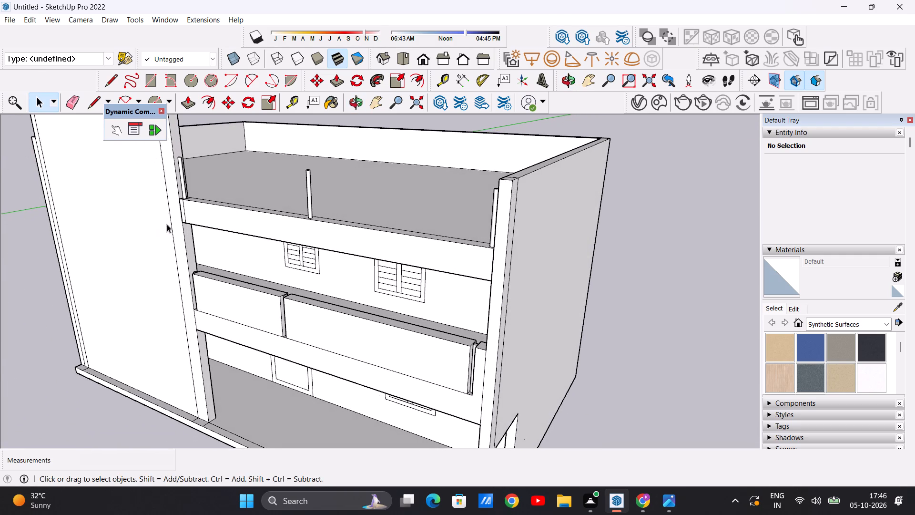
scroll(178, 158, "up", 7)
scroll(215, 224, "down", 5)
middle_click_drag(207, 247, 270, 253)
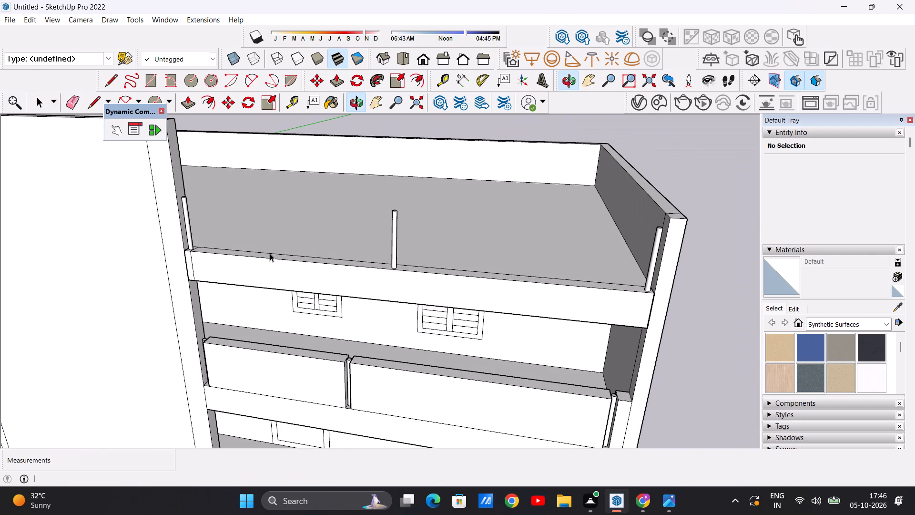
Undo the extrusions of all three round posts on the roof-edge strip.
key("ctrl+z")
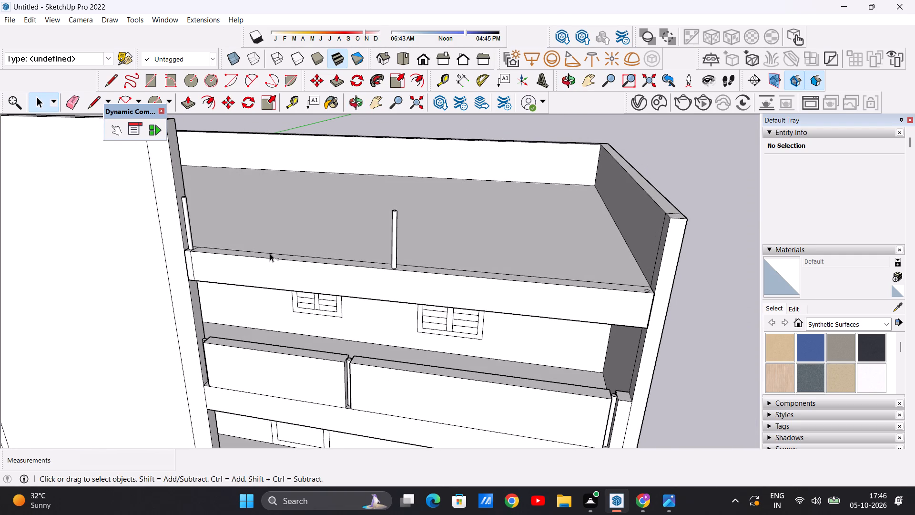
key("ctrl+z")
key("ctrl+z")
Draw a circle of about 1 3/4" radius near the top of the side parapet's inner face, at its front end.
scroll(270, 253, "down", 2)
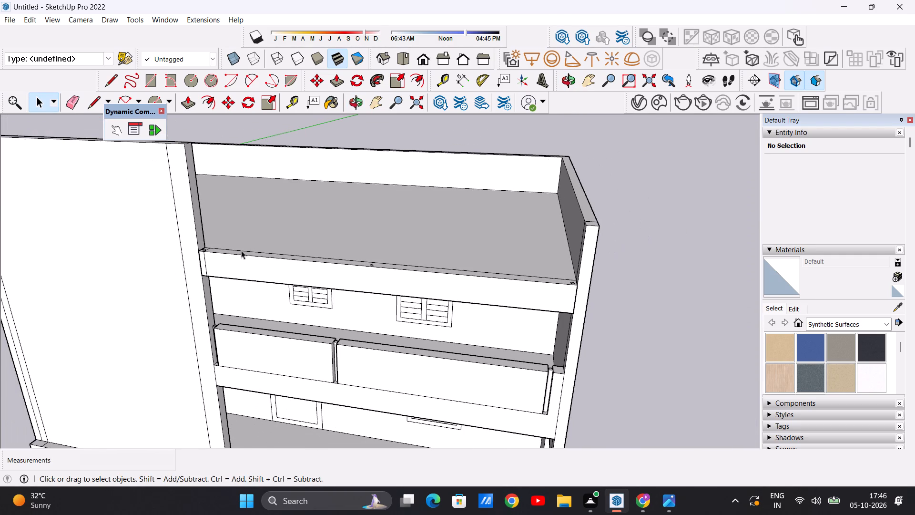
middle_click_drag(224, 250, 384, 244)
scroll(590, 203, "up", 9)
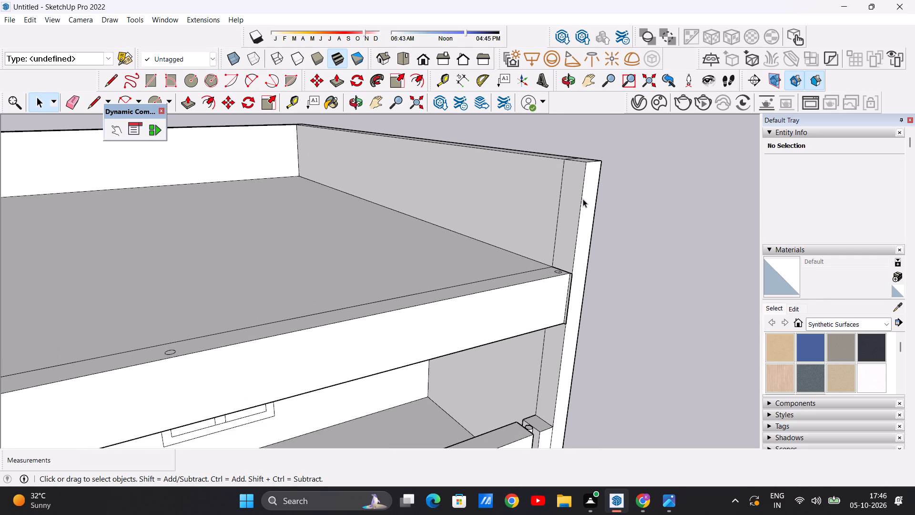
key("c")
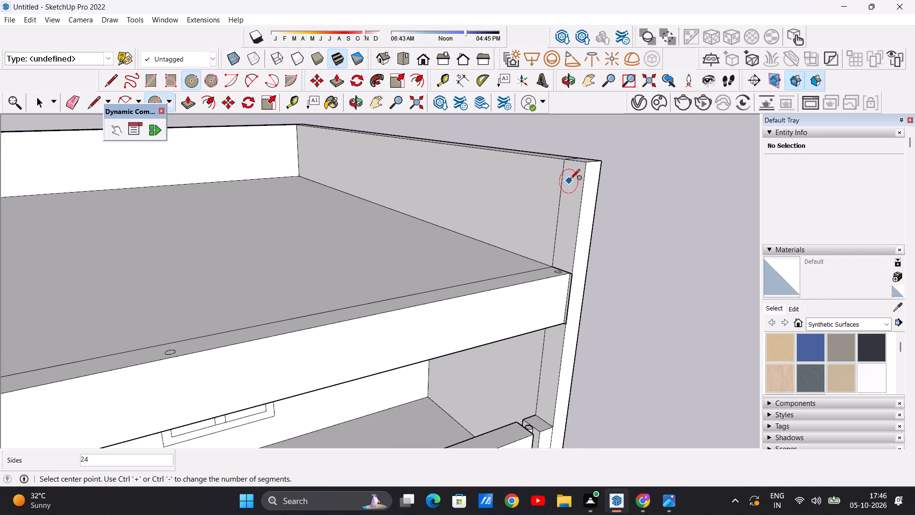
scroll(574, 175, "up", 12)
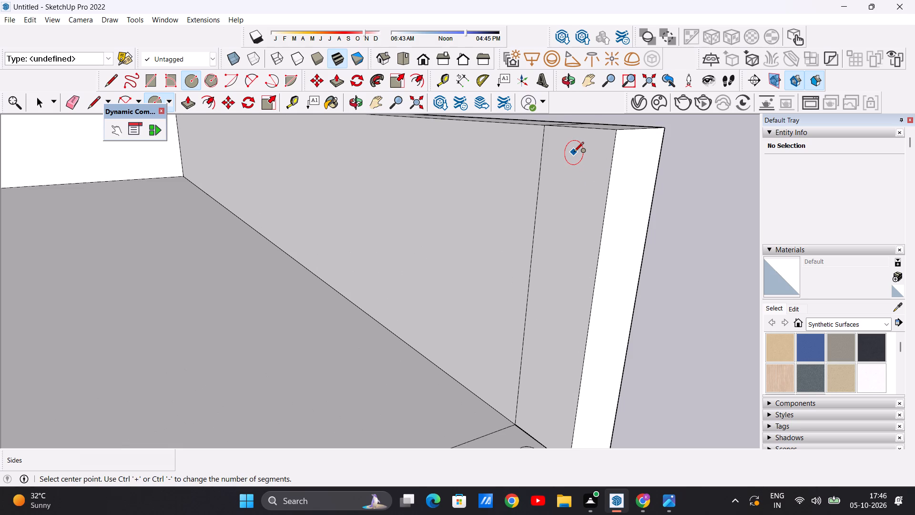
left_click(569, 161)
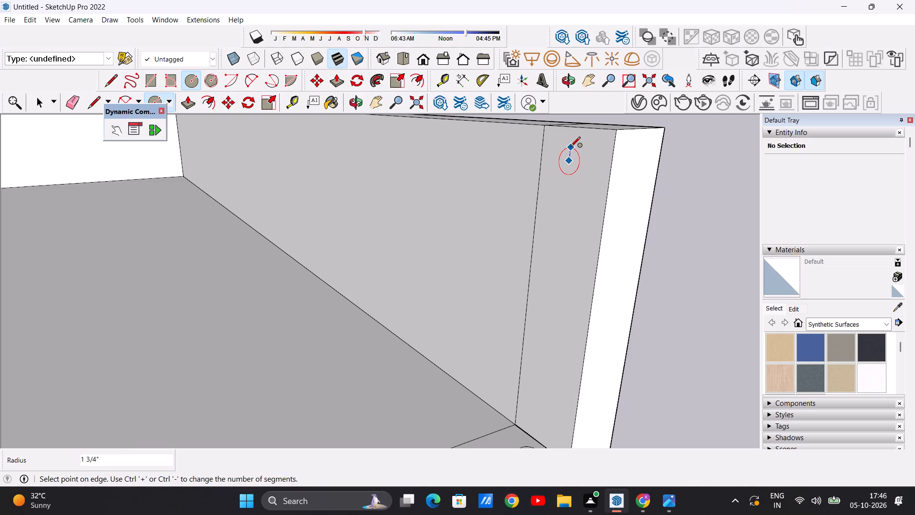
left_click(570, 147)
key("space")
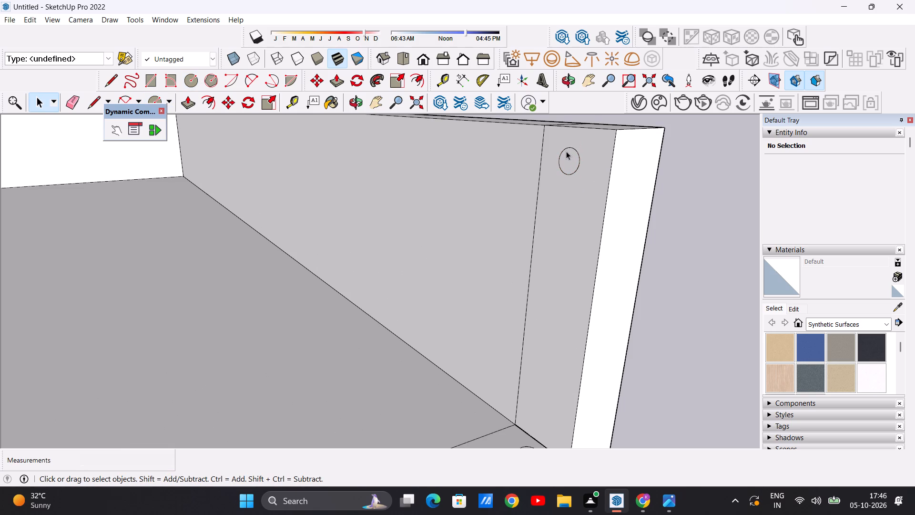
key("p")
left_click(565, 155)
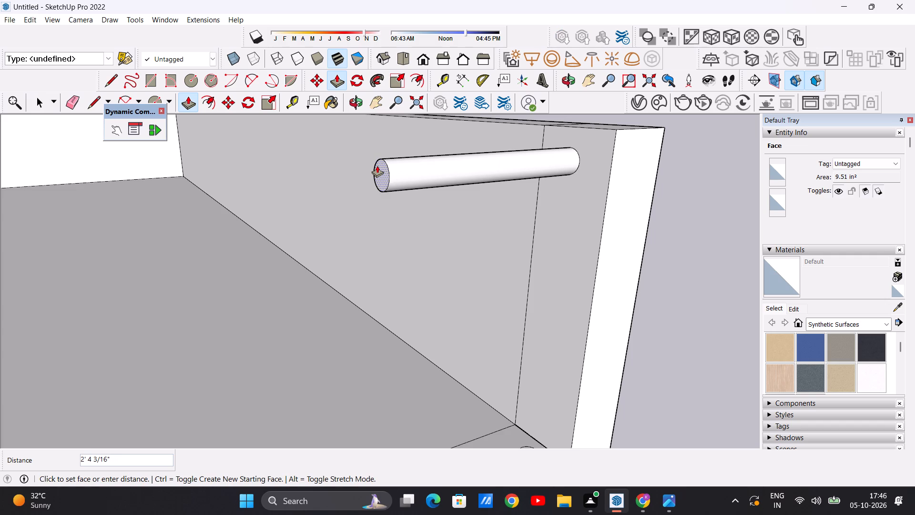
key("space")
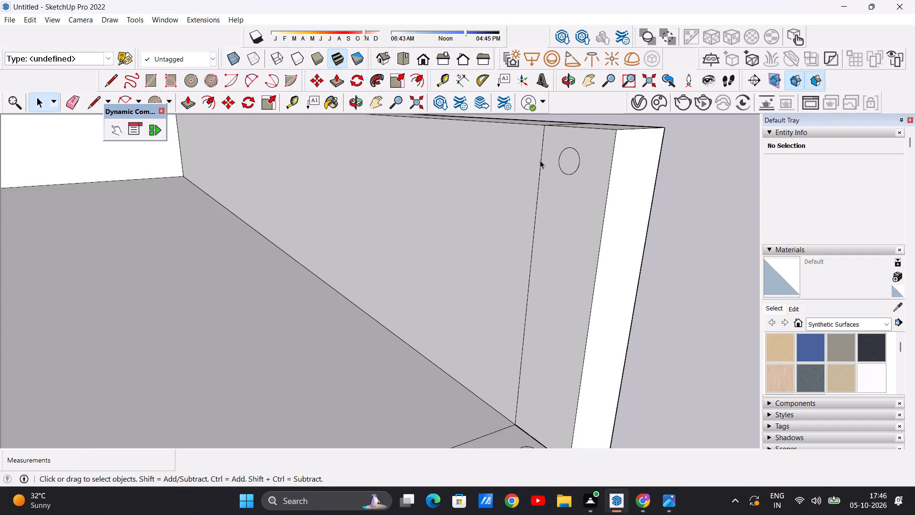
Copy the circle four times down the parapet's front inner strip, at successive spacings of about 8 9/16", 9 9/16", 11 1/2" and 9 13/16".
double_click(574, 163)
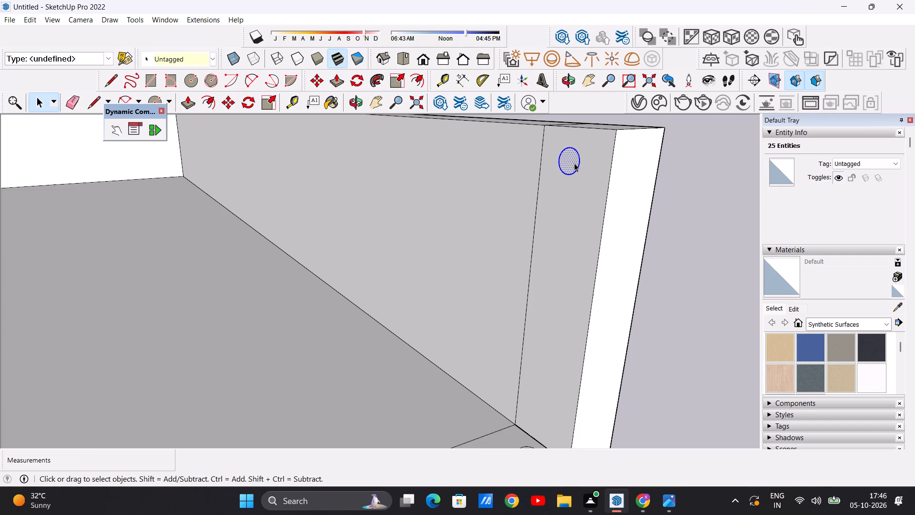
key("m")
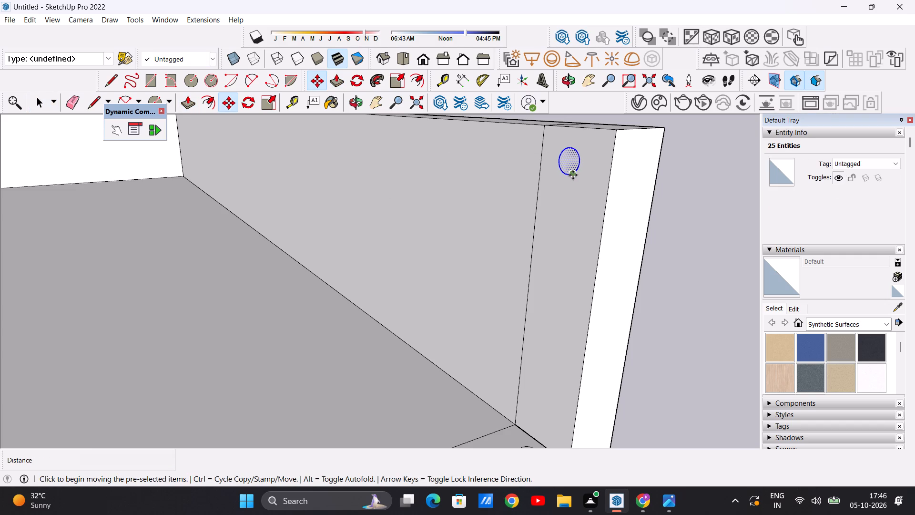
left_click(573, 175)
left_click_drag(570, 237, 570, 242)
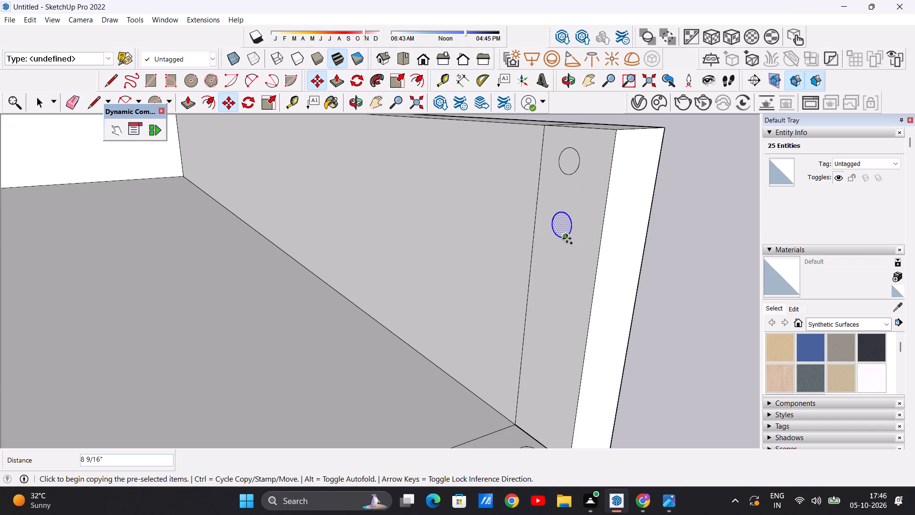
left_click(567, 238)
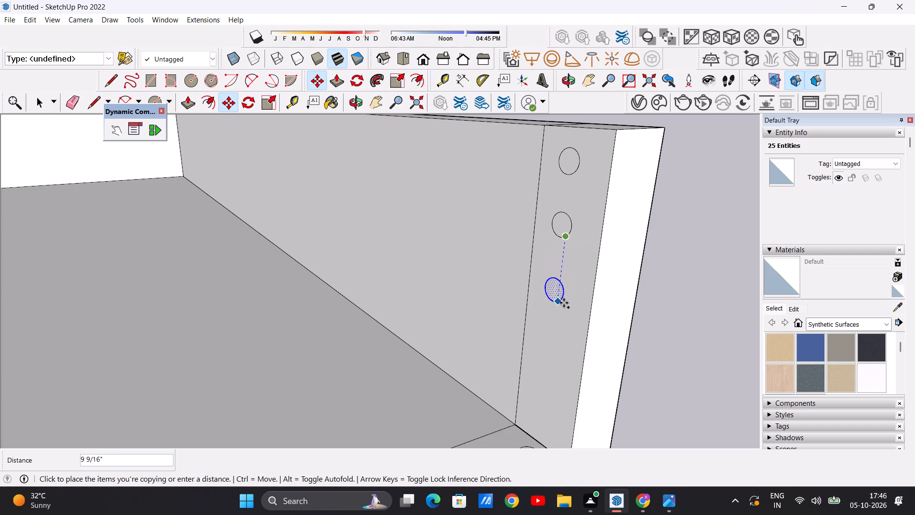
left_click(564, 303)
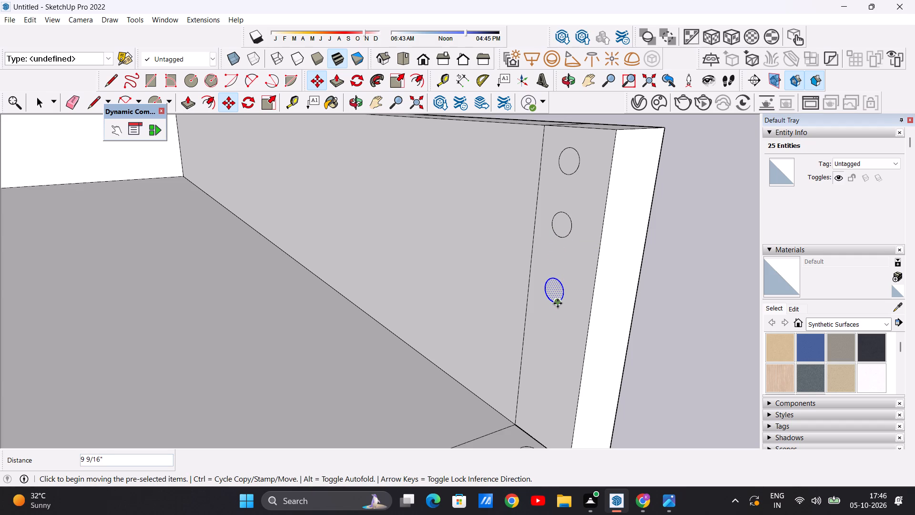
left_click(558, 303)
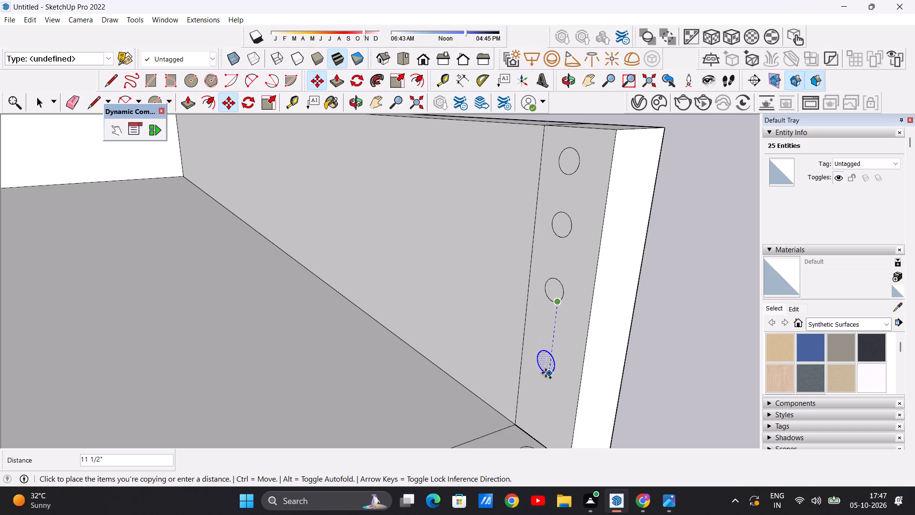
left_click(546, 373)
left_click(547, 373)
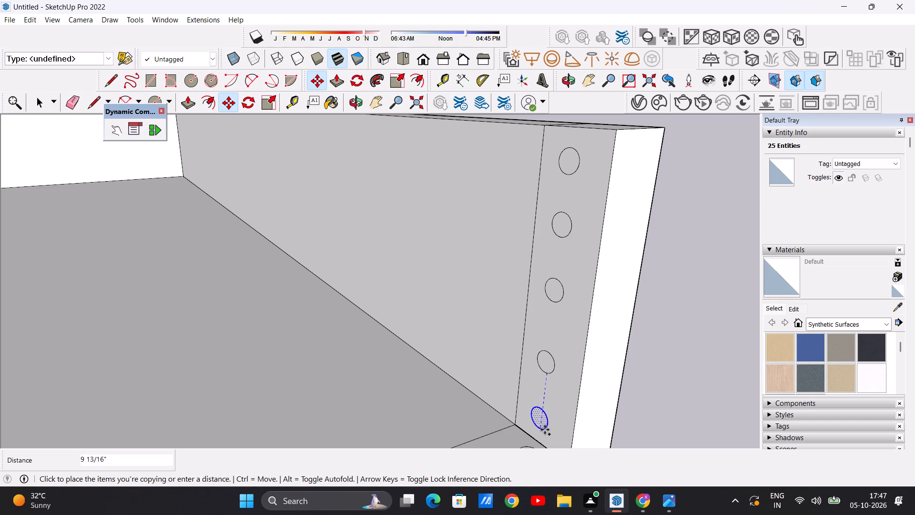
left_click(542, 430)
key("space")
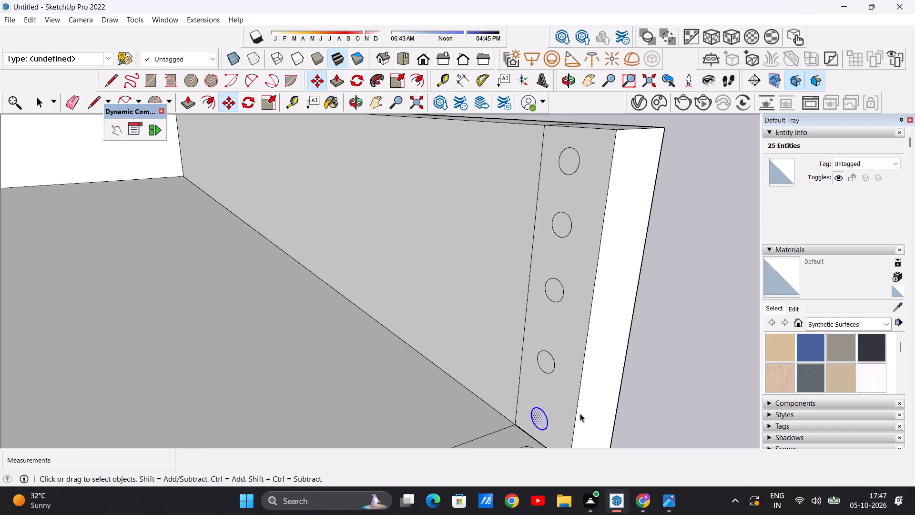
left_click(691, 381)
Examine the column of circles on the side parapet and its alignment with the post circle at the end of the roof-edge strip.
scroll(592, 331, "down", 19)
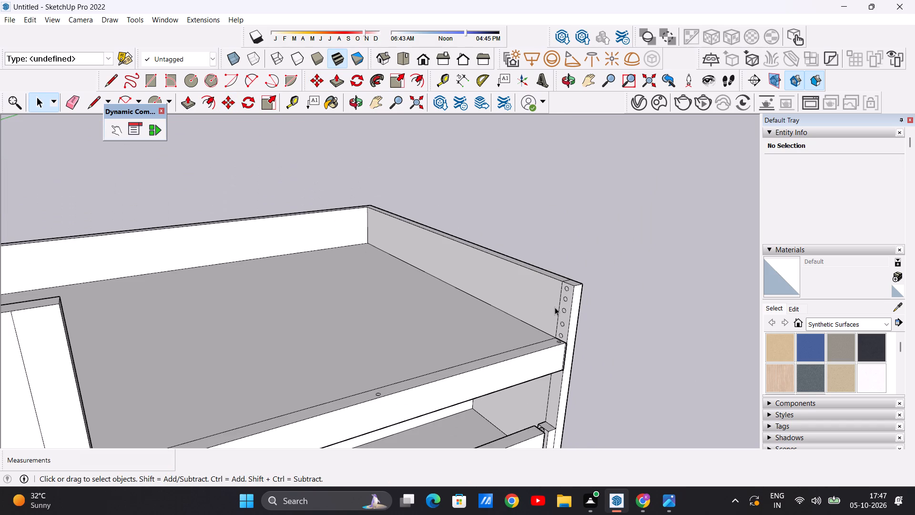
scroll(558, 296, "down", 5)
scroll(564, 350, "up", 5)
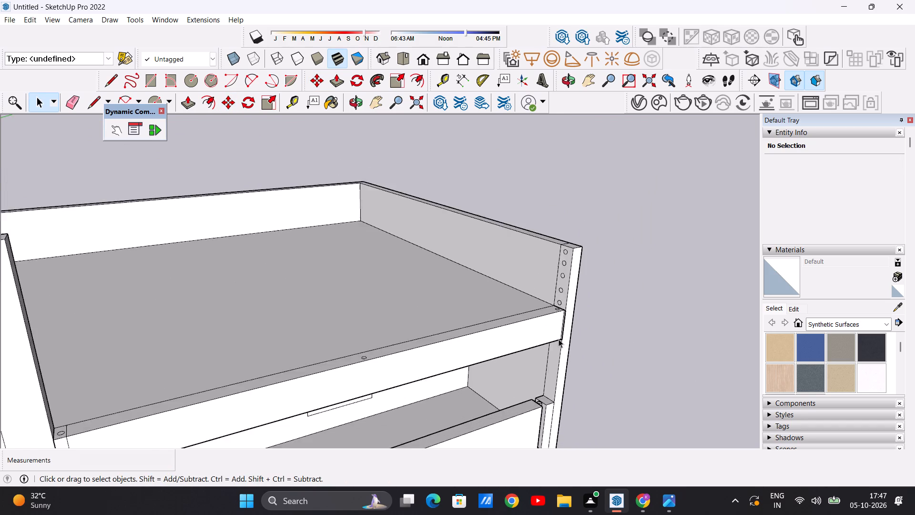
scroll(559, 339, "up", 2)
scroll(572, 299, "up", 7)
middle_click_drag(558, 289, 511, 316)
scroll(589, 330, "up", 7)
scroll(567, 299, "down", 14)
middle_click_drag(531, 294, 527, 334)
scroll(544, 318, "up", 8)
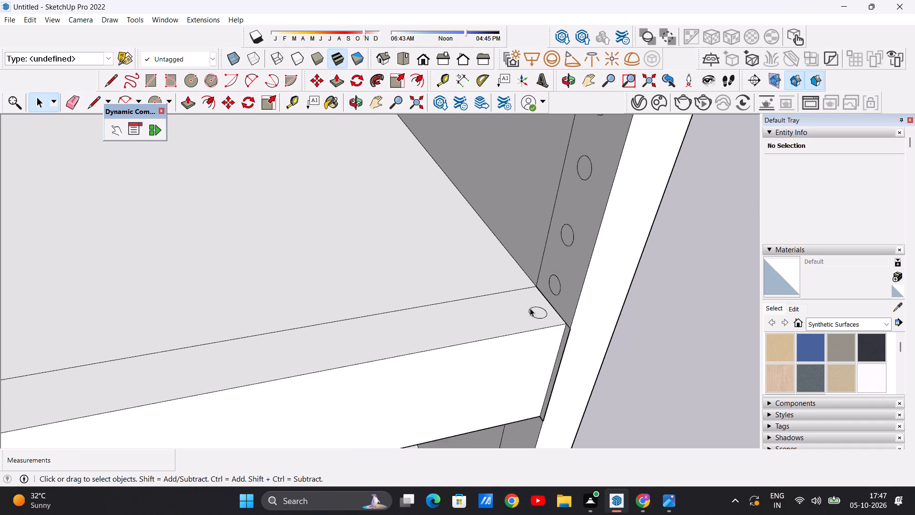
scroll(530, 308, "up", 7)
scroll(531, 306, "down", 7)
middle_click_drag(557, 278, 530, 365)
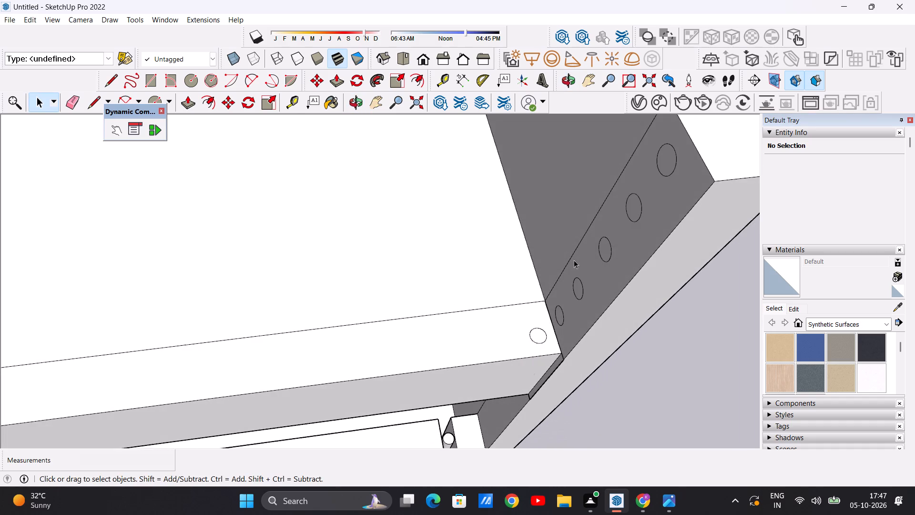
scroll(572, 257, "down", 20)
scroll(572, 257, "down", 5)
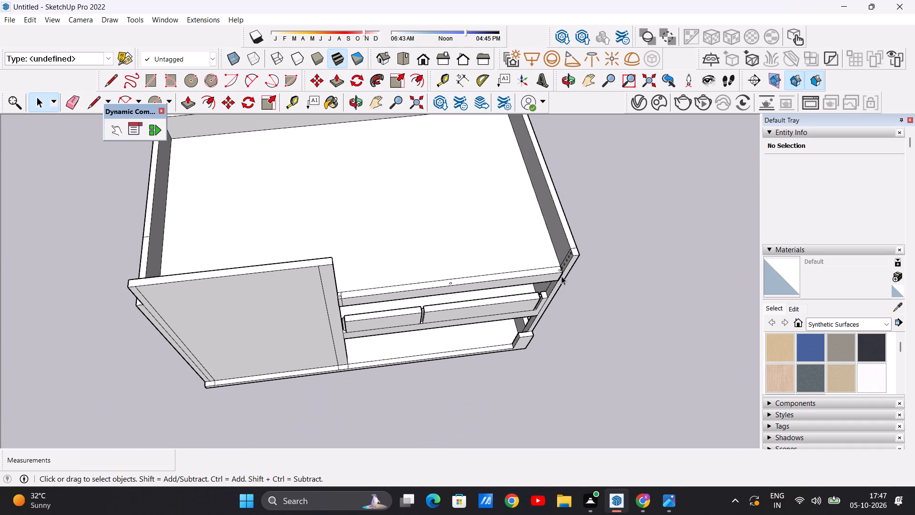
scroll(539, 261, "up", 8)
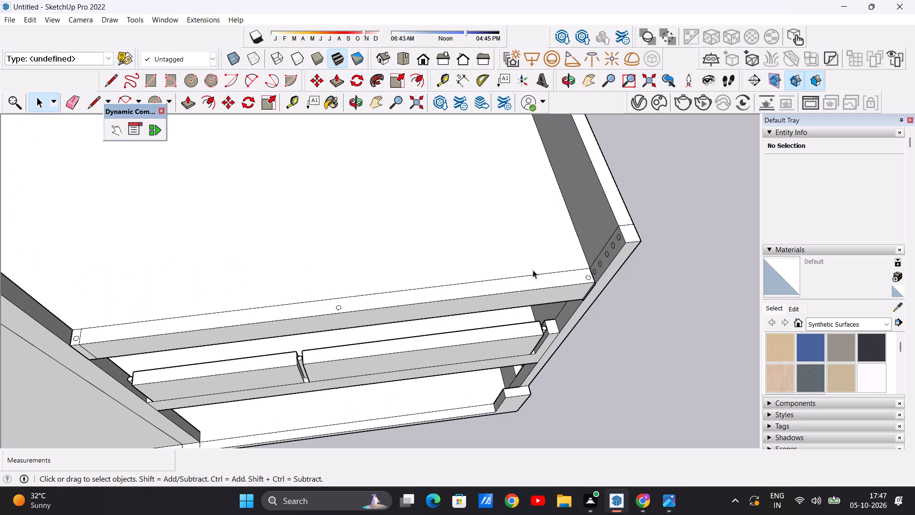
scroll(565, 259, "down", 4)
middle_click_drag(584, 261, 574, 295)
scroll(574, 296, "up", 6)
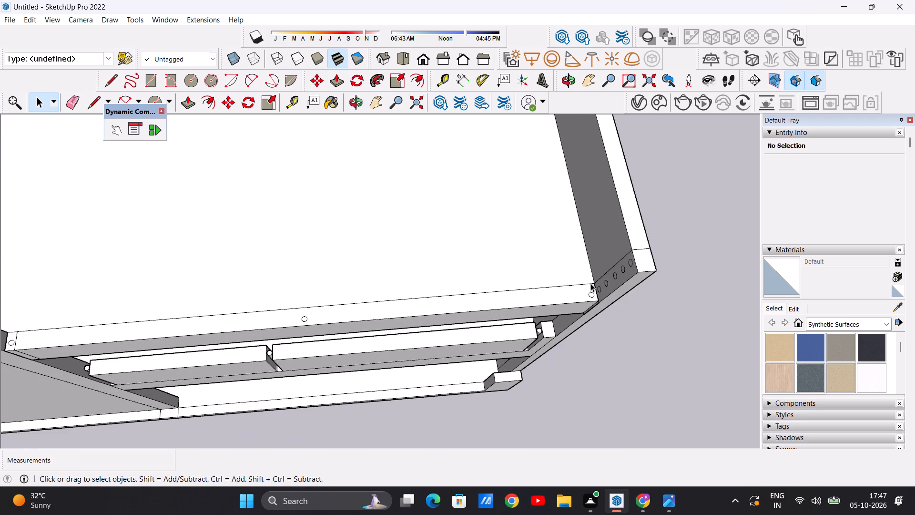
scroll(590, 283, "up", 14)
middle_click_drag(594, 311, 601, 217)
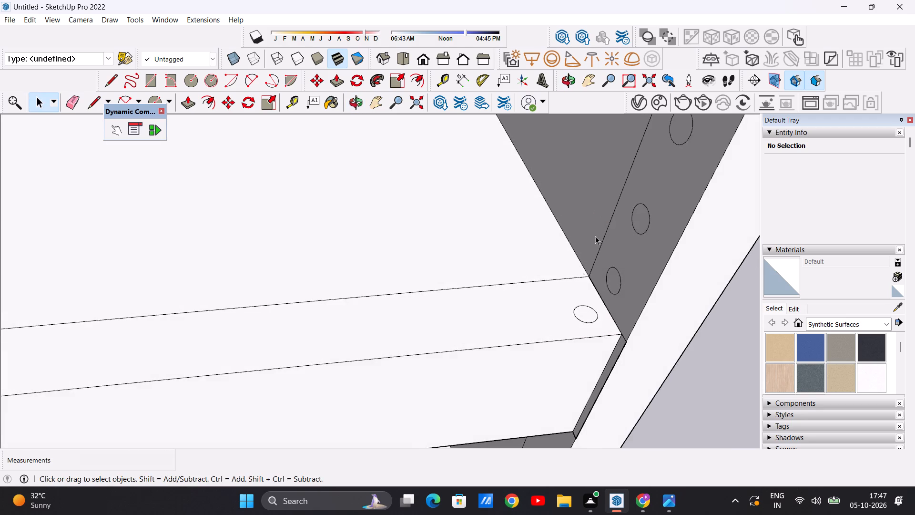
scroll(572, 318, "down", 20)
scroll(572, 318, "down", 4)
middle_click_drag(556, 309, 522, 309)
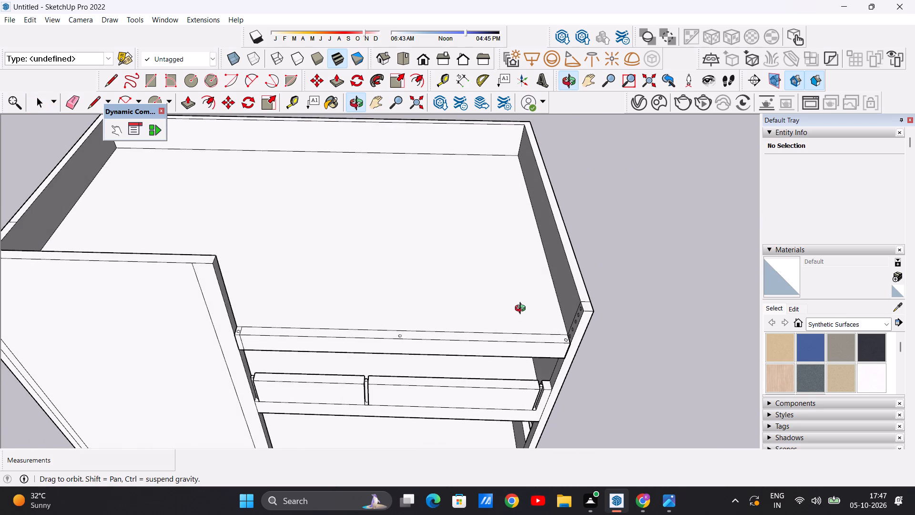
middle_click_drag(522, 309, 545, 275)
scroll(589, 281, "up", 6)
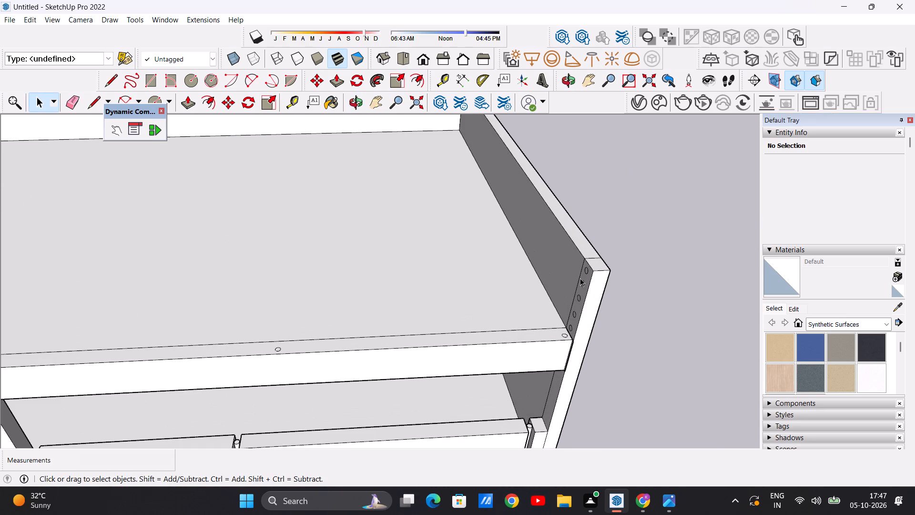
Extrude the top circle on the side parapet about 27' 5 1/8" across to the tall front wall's edge face.
key("p")
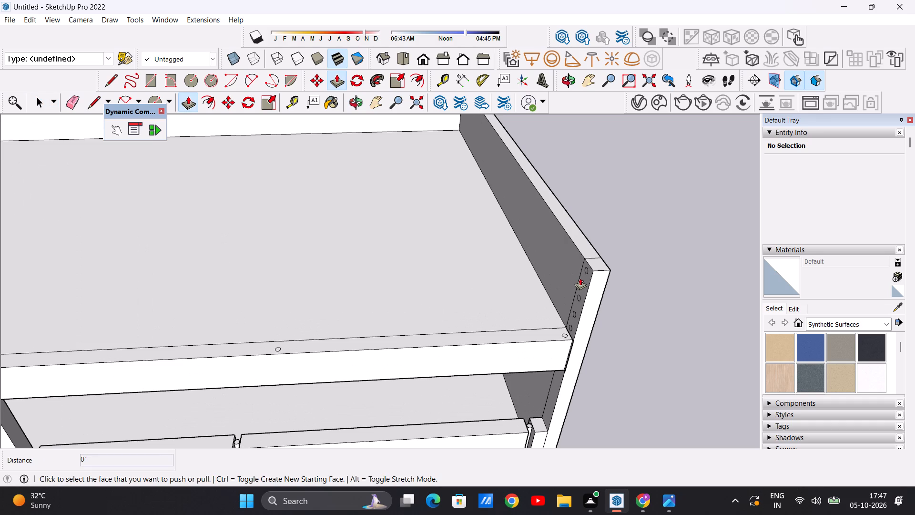
scroll(584, 257, "up", 17)
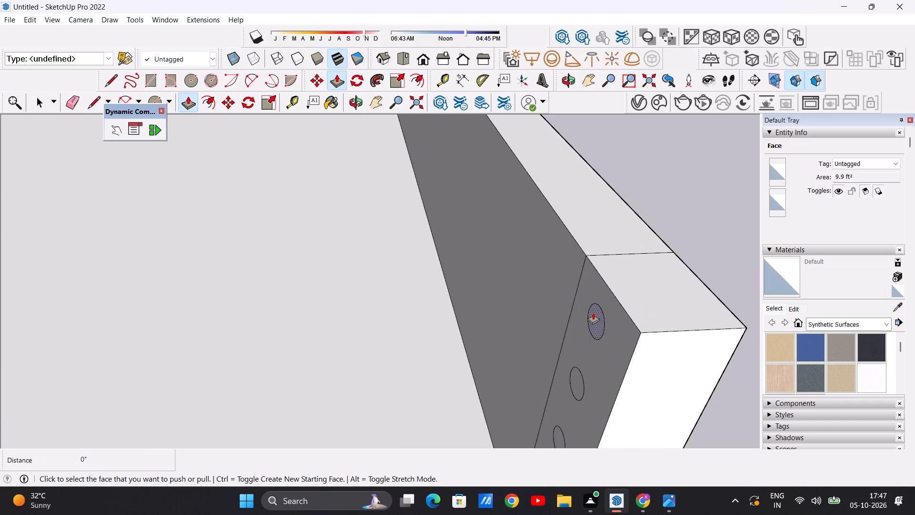
left_click(593, 312)
scroll(466, 300, "down", 15)
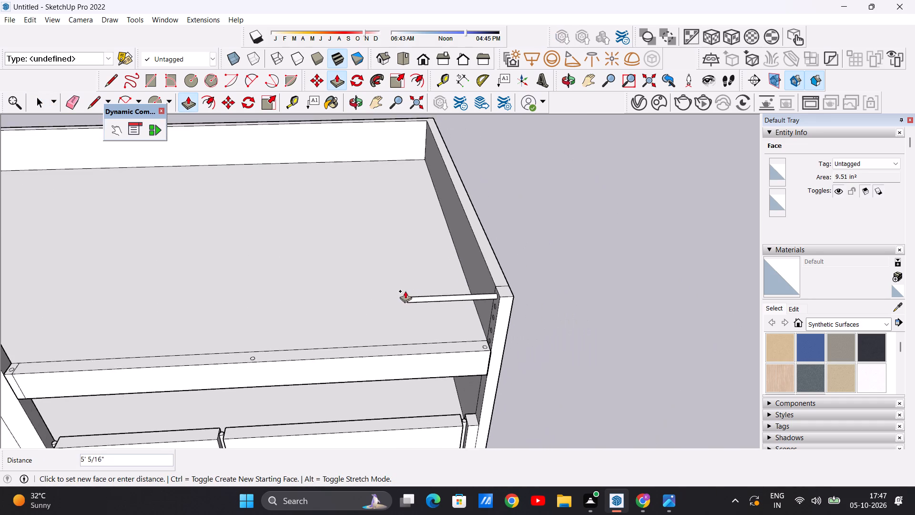
scroll(405, 291, "down", 9)
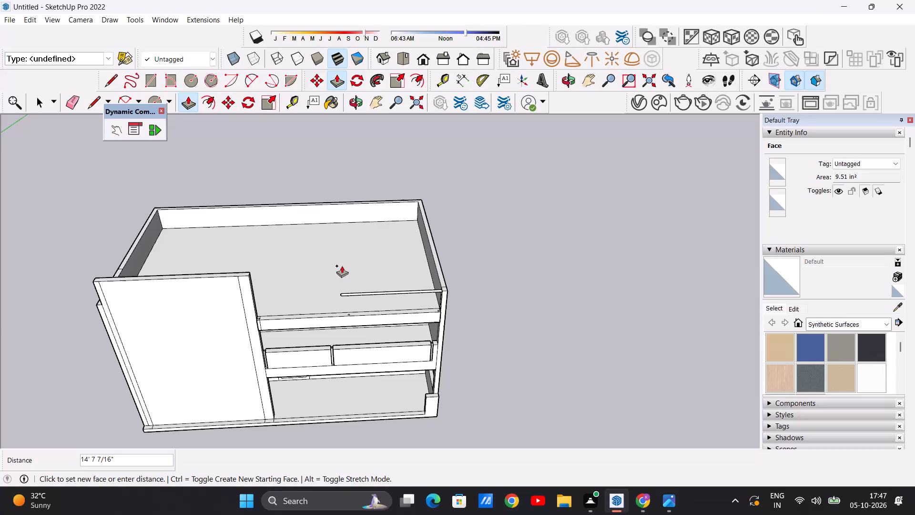
scroll(262, 301, "down", 1)
middle_click_drag(265, 304, 230, 313)
scroll(264, 283, "up", 4)
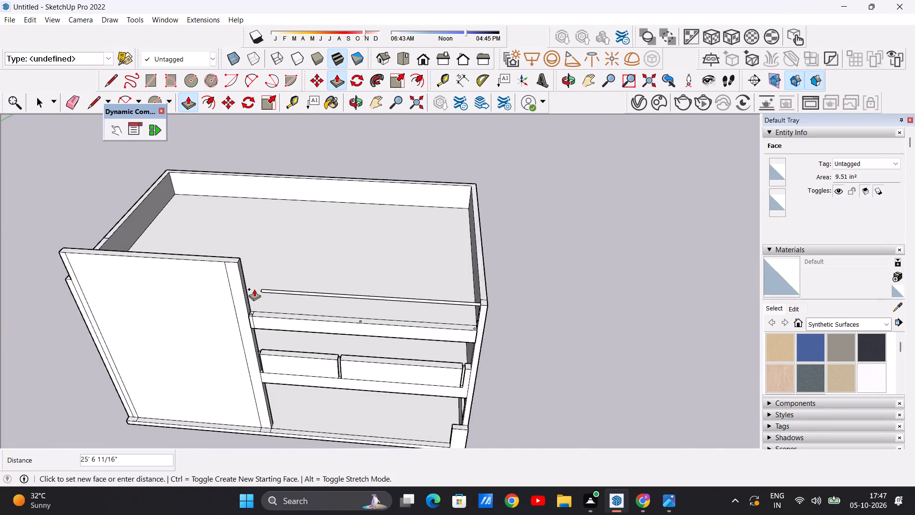
scroll(254, 289, "up", 16)
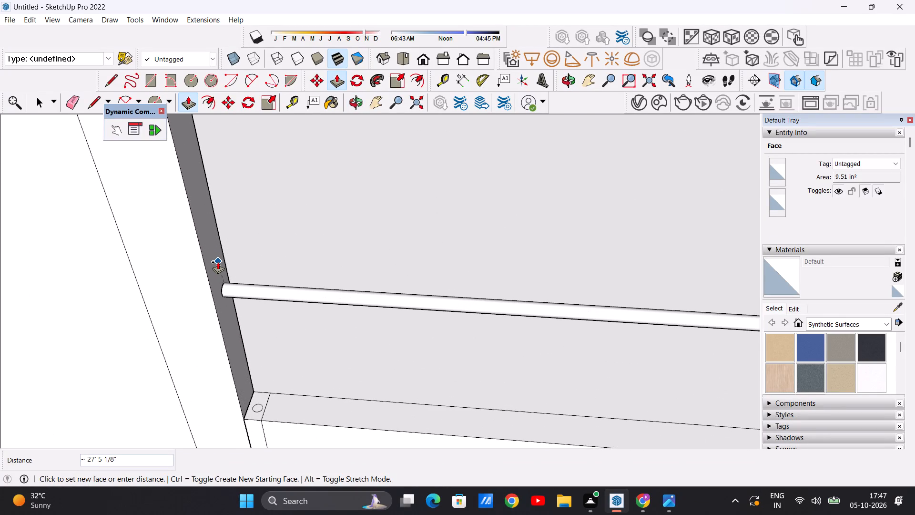
left_click(218, 262)
Extrude the second circle from the top of the parapet about 27' 5 1/8" to the tall front wall.
scroll(243, 315, "down", 15)
middle_click_drag(260, 346, 468, 299)
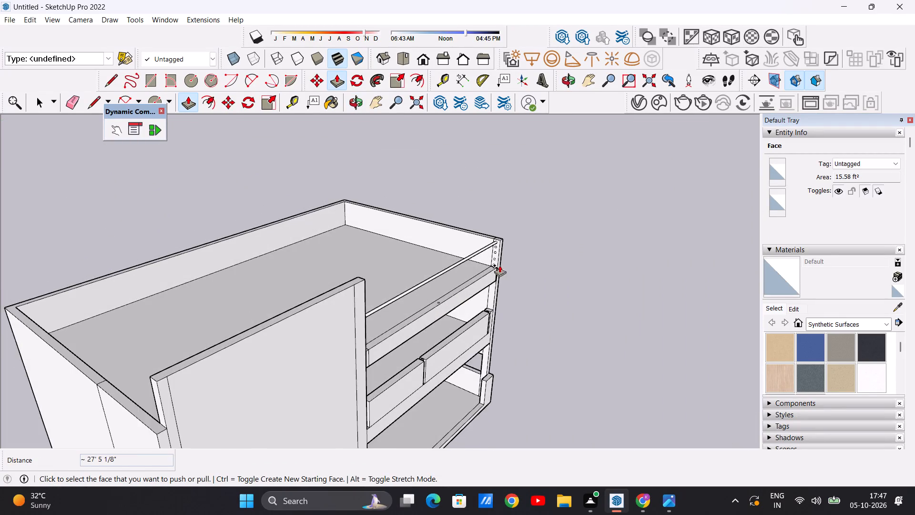
scroll(503, 249, "up", 20)
scroll(503, 249, "up", 5)
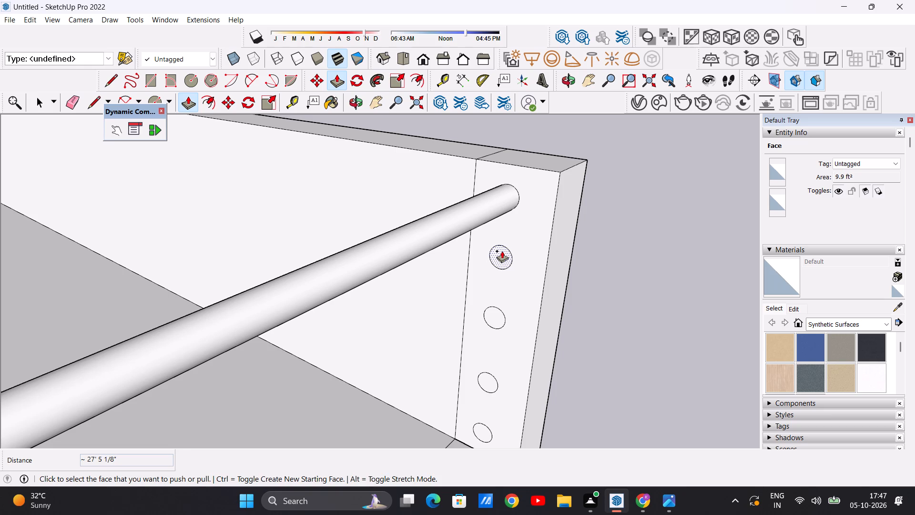
left_click(502, 251)
scroll(411, 302, "down", 20)
scroll(411, 302, "down", 3)
middle_click_drag(407, 311, 261, 312)
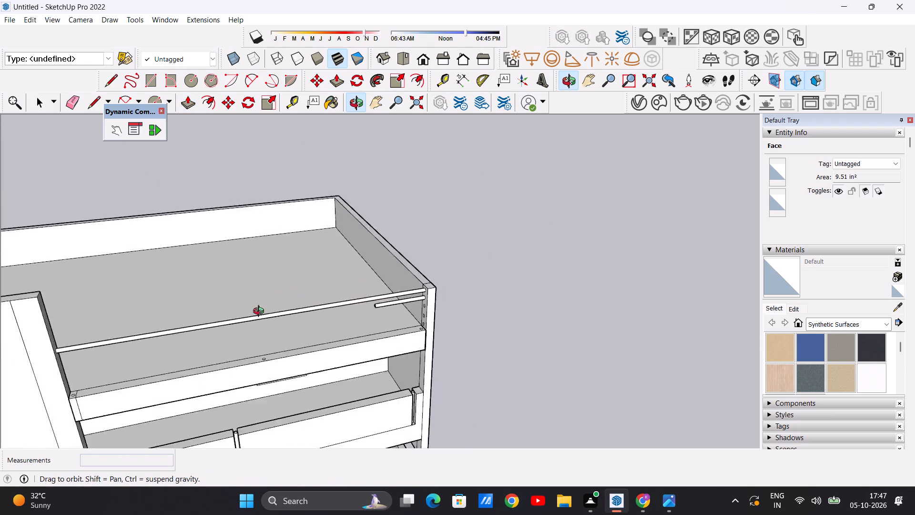
middle_click_drag(261, 312, 202, 312)
scroll(129, 291, "up", 5)
scroll(205, 308, "down", 6)
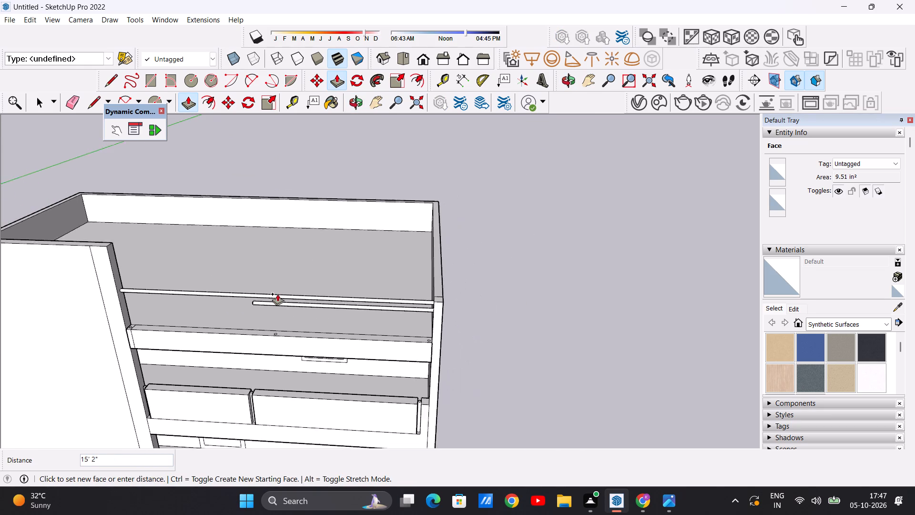
scroll(277, 294, "down", 2)
middle_click_drag(165, 303, 182, 295)
scroll(151, 306, "up", 15)
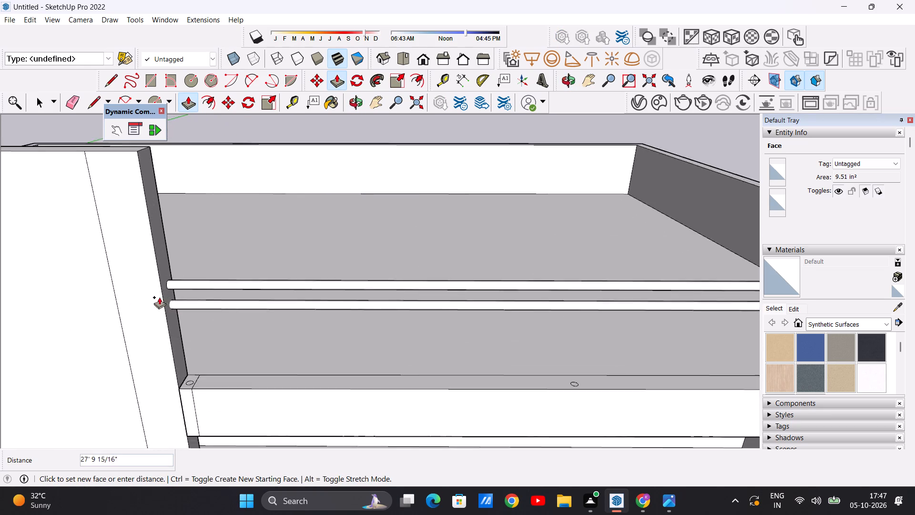
scroll(159, 297, "up", 6)
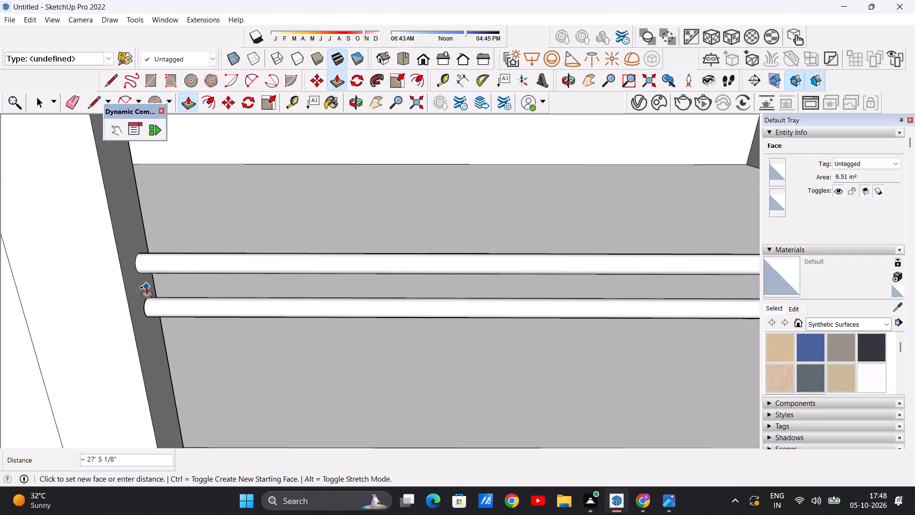
left_click(146, 287)
Extrude the third circle from the top of the parapet across to the tall front wall, about 27' 5 1/8".
scroll(208, 306, "down", 15)
middle_click_drag(297, 340, 315, 339)
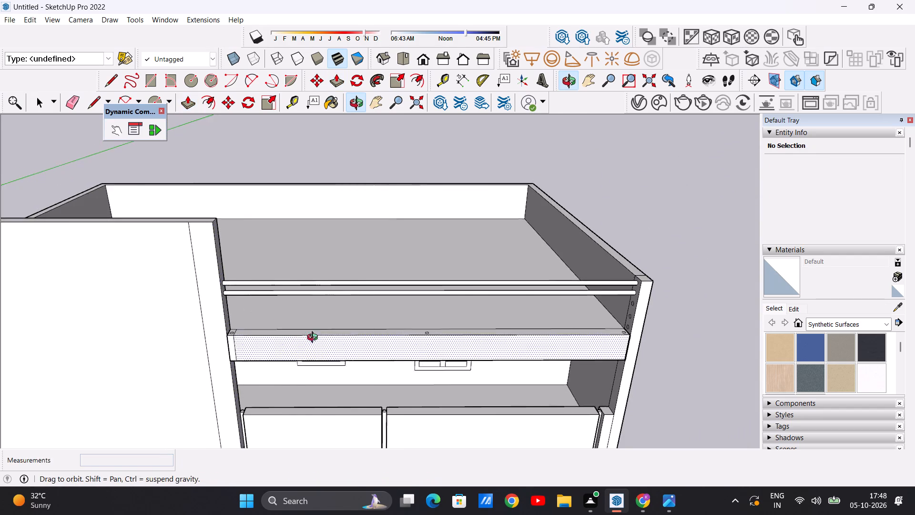
middle_click_drag(315, 339, 391, 318)
scroll(621, 264, "up", 20)
scroll(621, 264, "up", 5)
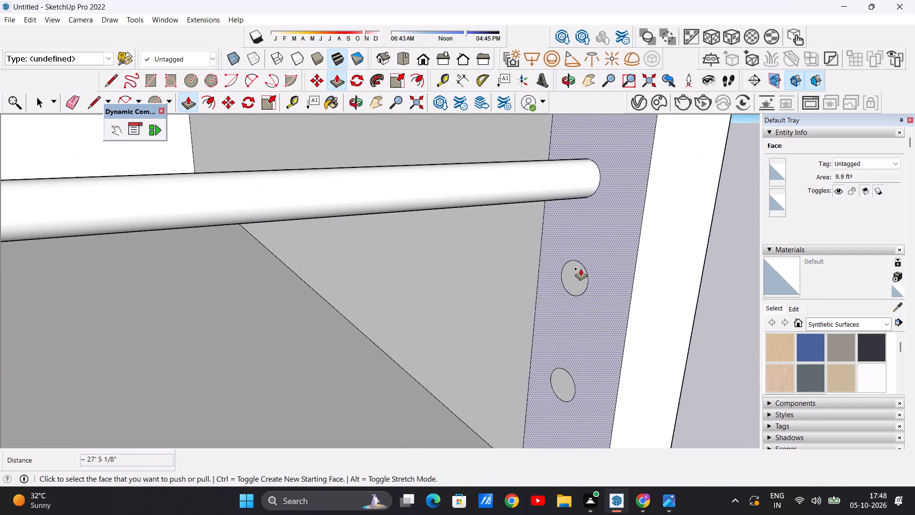
left_click(573, 270)
scroll(381, 279, "down", 14)
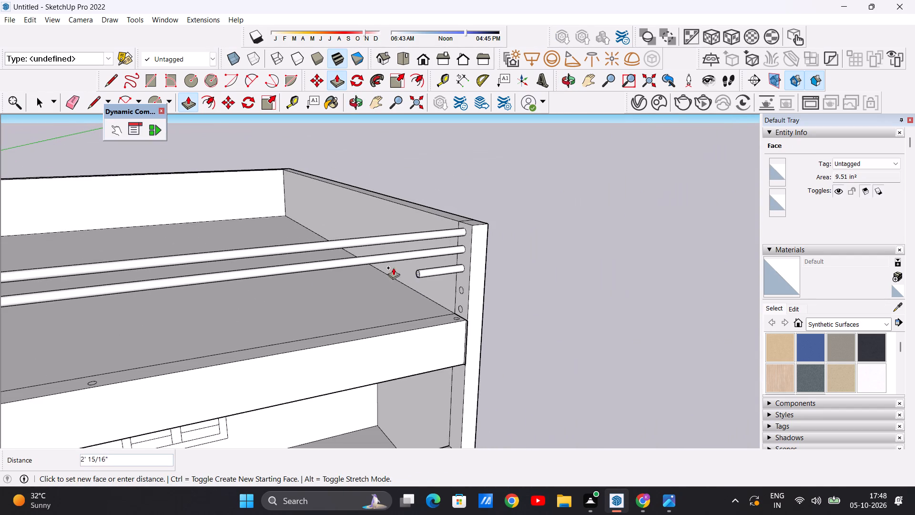
middle_click_drag(298, 284, 189, 288)
scroll(306, 272, "down", 16)
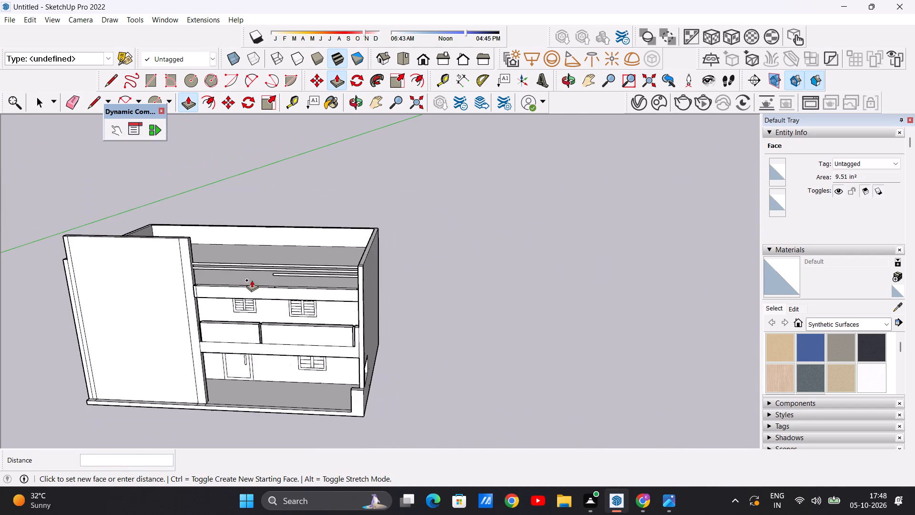
scroll(197, 268, "up", 20)
scroll(197, 268, "up", 8)
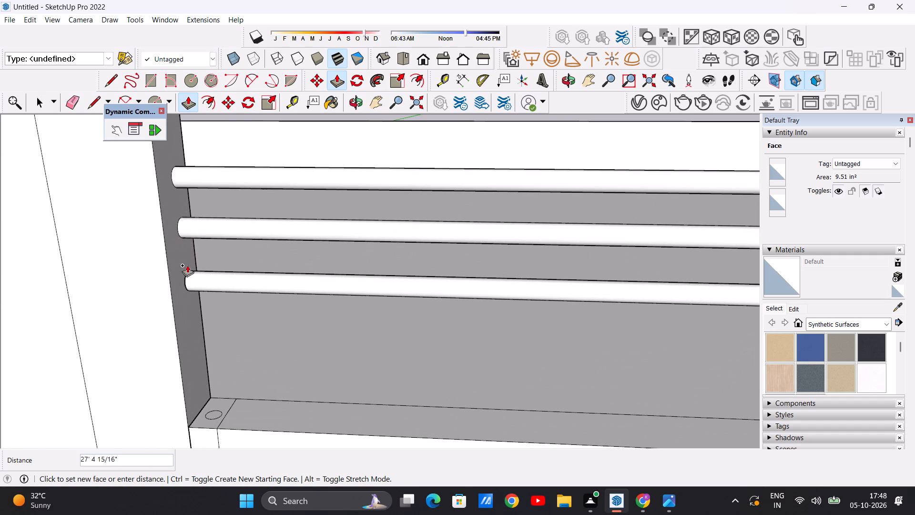
left_click(184, 255)
Extrude the lowest circle on the parapet about 27' 5 1/8" along the roof-edge strip to the tall front wall.
scroll(225, 324, "down", 9)
middle_click_drag(229, 340, 283, 340)
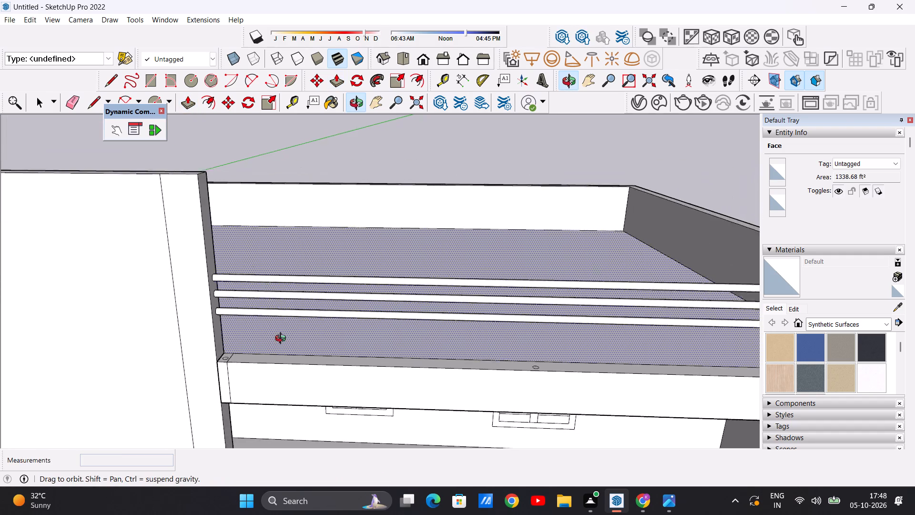
middle_click_drag(283, 340, 436, 331)
scroll(612, 237, "up", 20)
scroll(612, 237, "up", 1)
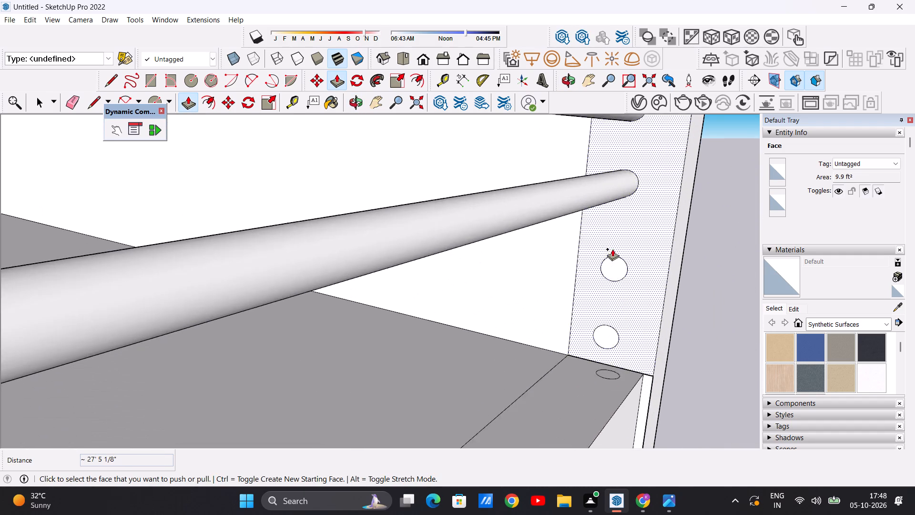
left_click(606, 343)
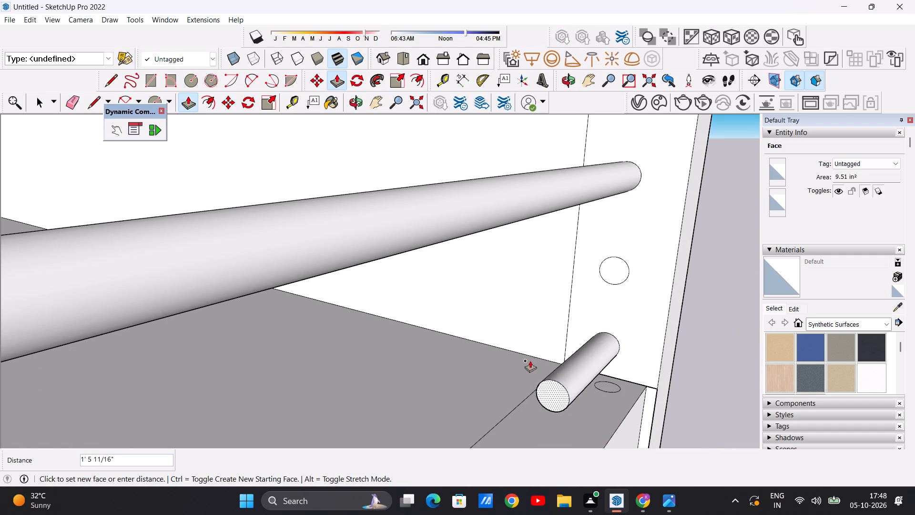
scroll(529, 357, "down", 13)
scroll(476, 392, "down", 14)
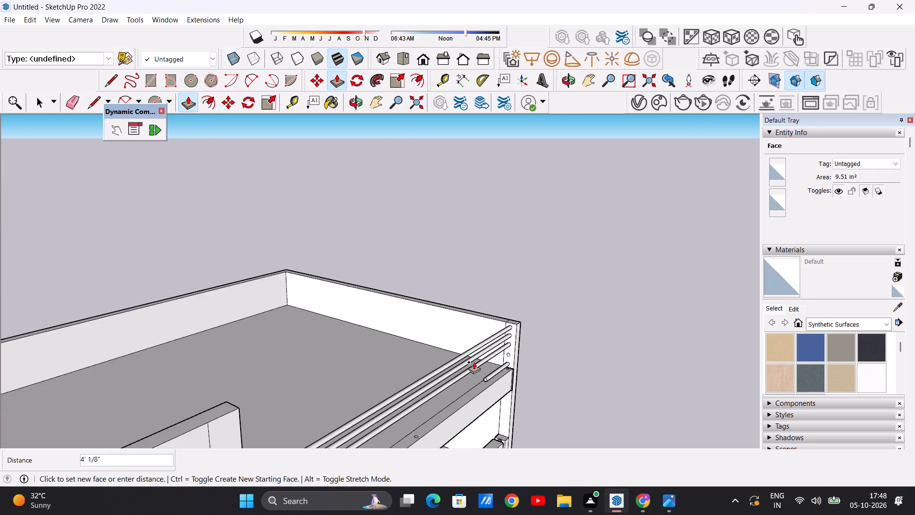
scroll(474, 362, "down", 5)
middle_click_drag(438, 372, 269, 379)
scroll(345, 404, "up", 6)
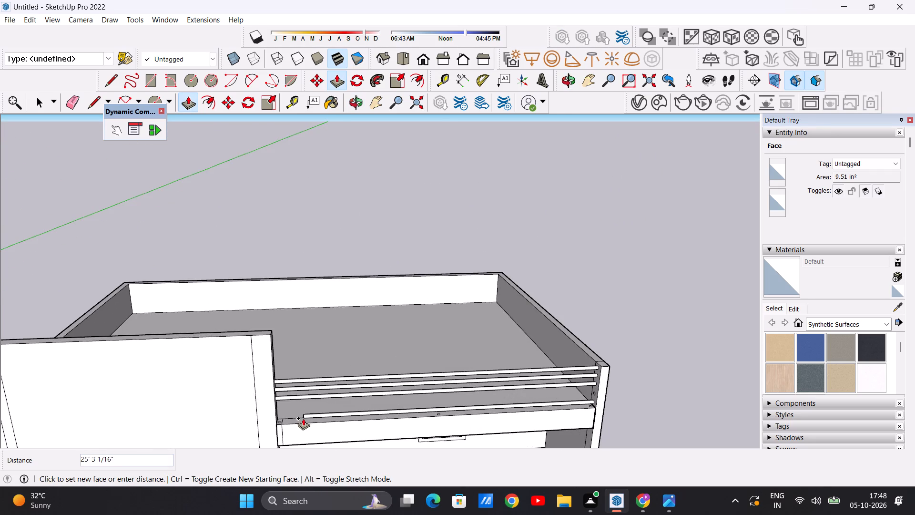
scroll(347, 375, "down", 6)
scroll(337, 387, "up", 9)
middle_click_drag(305, 384, 273, 378)
scroll(264, 385, "up", 5)
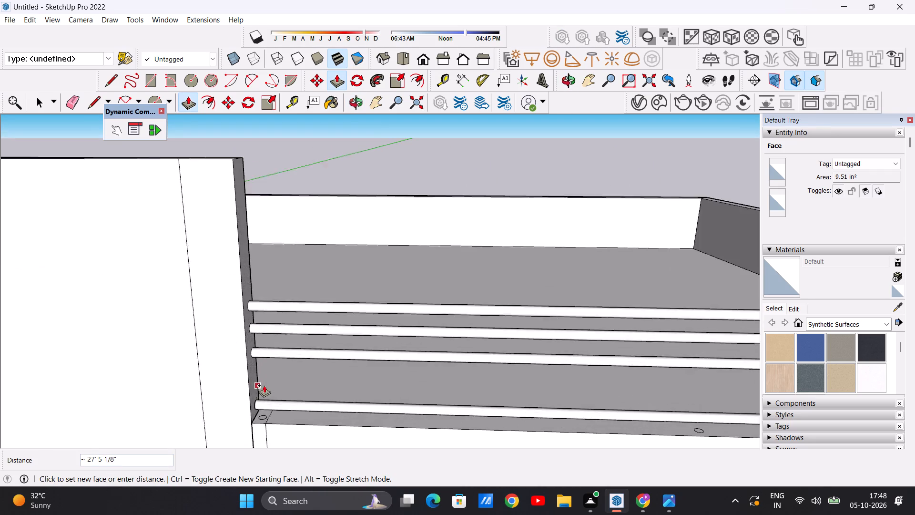
scroll(264, 385, "up", 9)
left_click(240, 395)
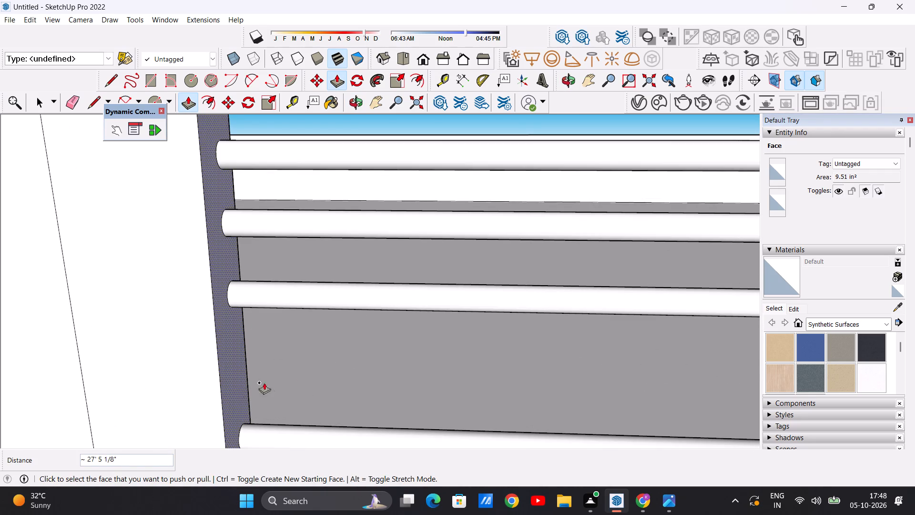
Extrude the remaining fourth circle, just above the lowest rail, about 27' 5 1/8" to the tall front wall.
scroll(338, 344, "down", 11)
middle_click_drag(328, 358, 484, 346)
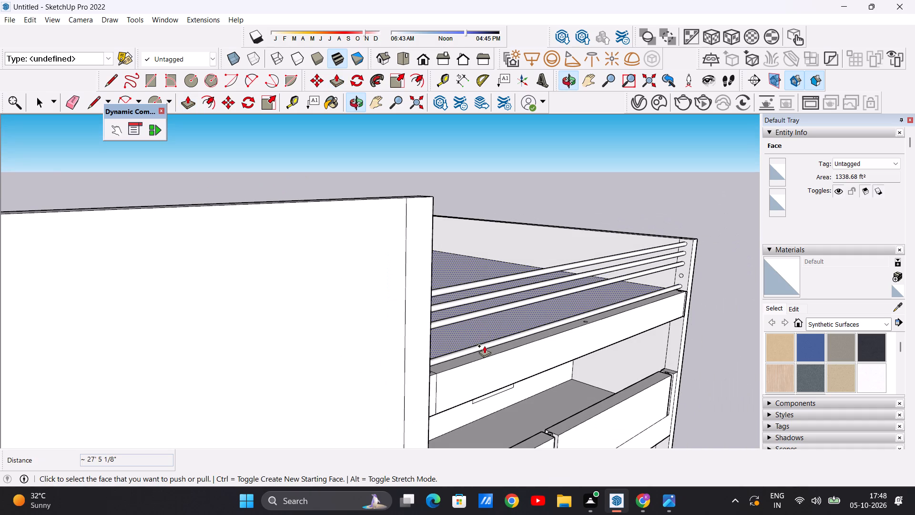
scroll(688, 275, "up", 14)
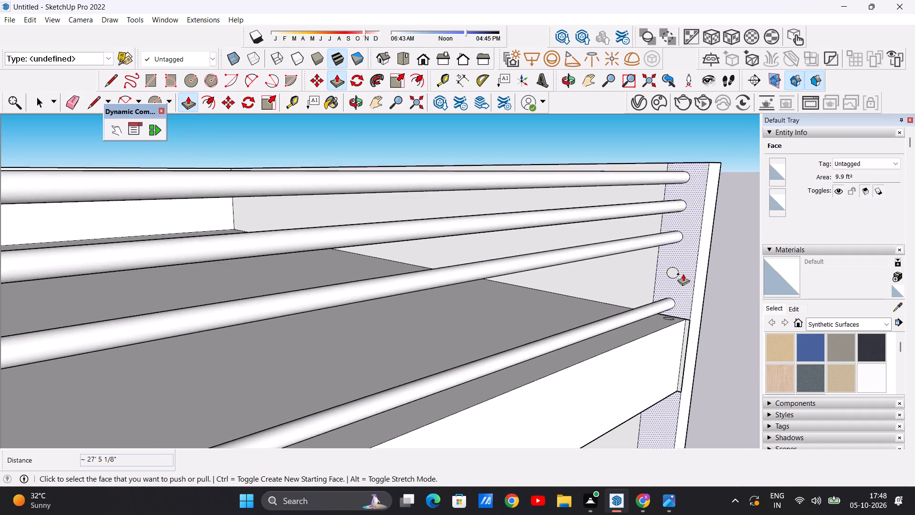
scroll(683, 274, "up", 11)
left_click(687, 266)
scroll(489, 319, "down", 20)
scroll(544, 305, "down", 11)
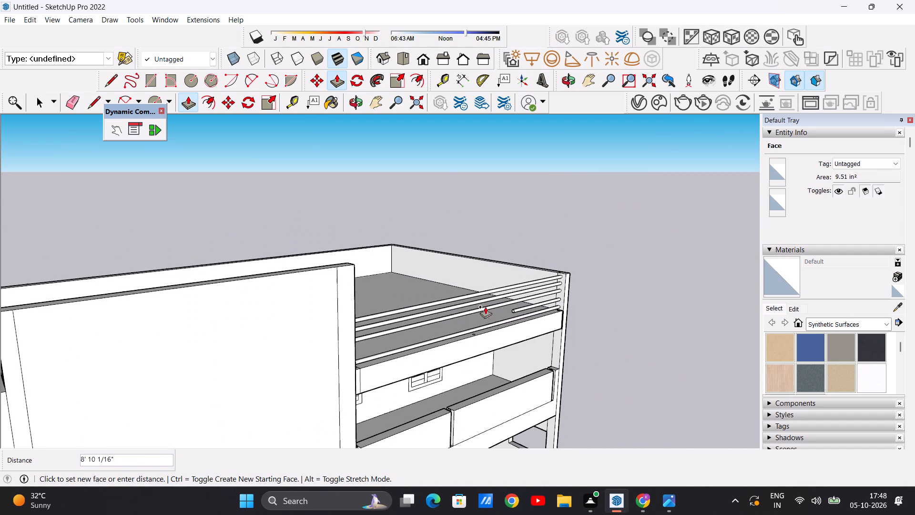
middle_click_drag(443, 319, 295, 334)
scroll(264, 340, "up", 20)
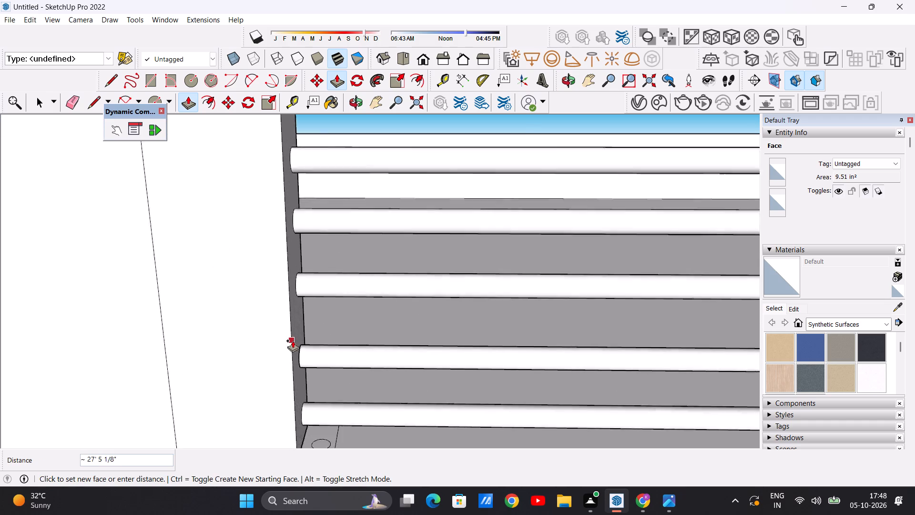
scroll(293, 340, "up", 1)
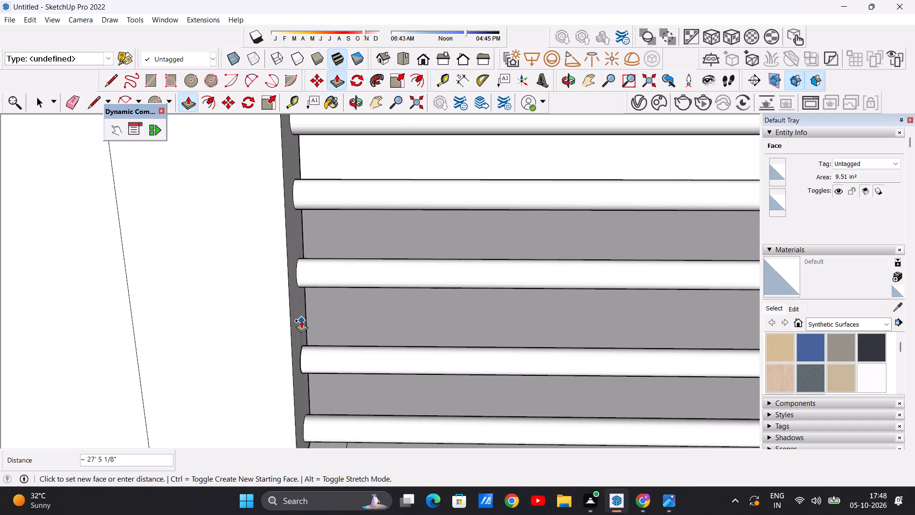
left_click(301, 321)
key("space")
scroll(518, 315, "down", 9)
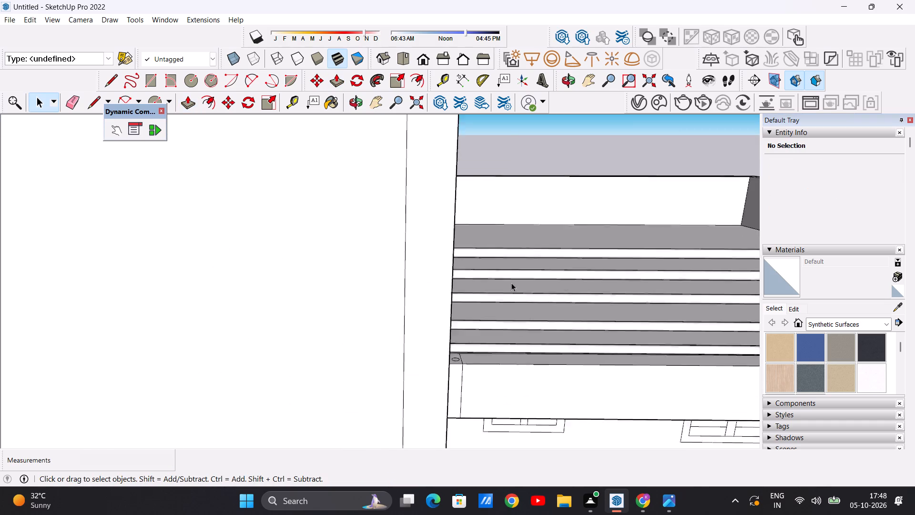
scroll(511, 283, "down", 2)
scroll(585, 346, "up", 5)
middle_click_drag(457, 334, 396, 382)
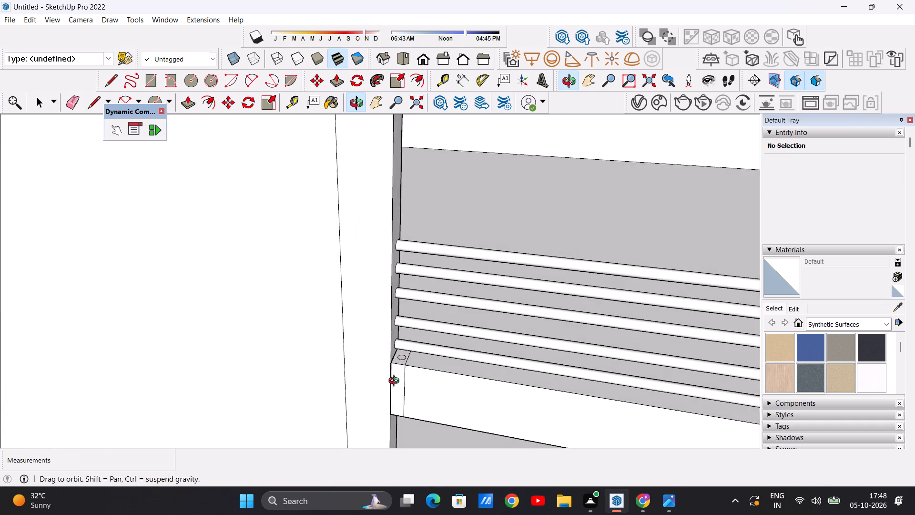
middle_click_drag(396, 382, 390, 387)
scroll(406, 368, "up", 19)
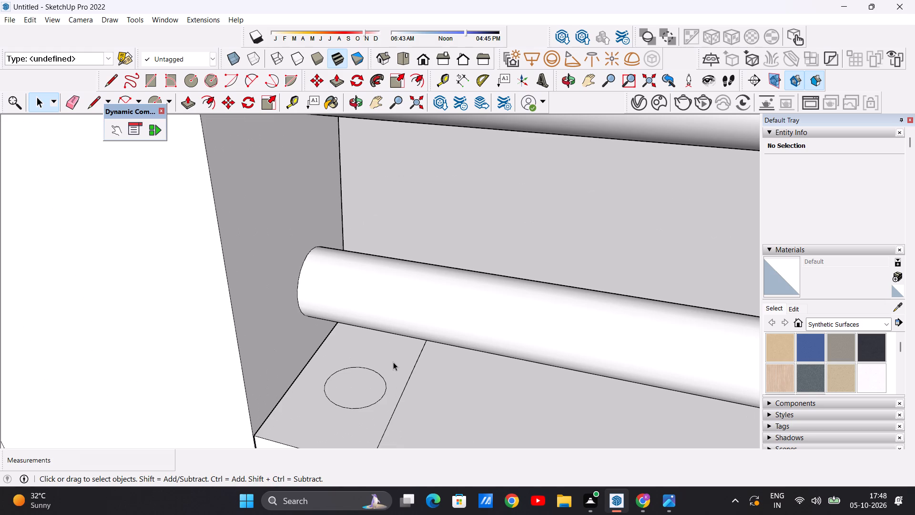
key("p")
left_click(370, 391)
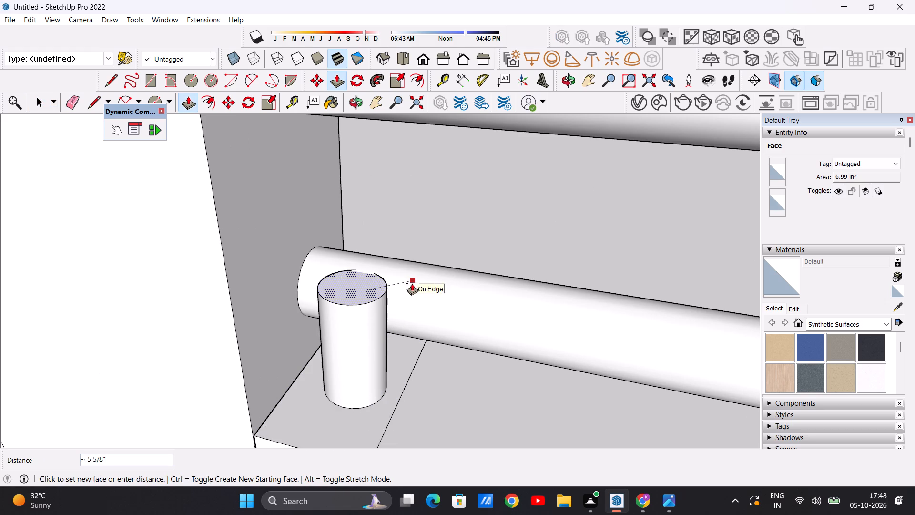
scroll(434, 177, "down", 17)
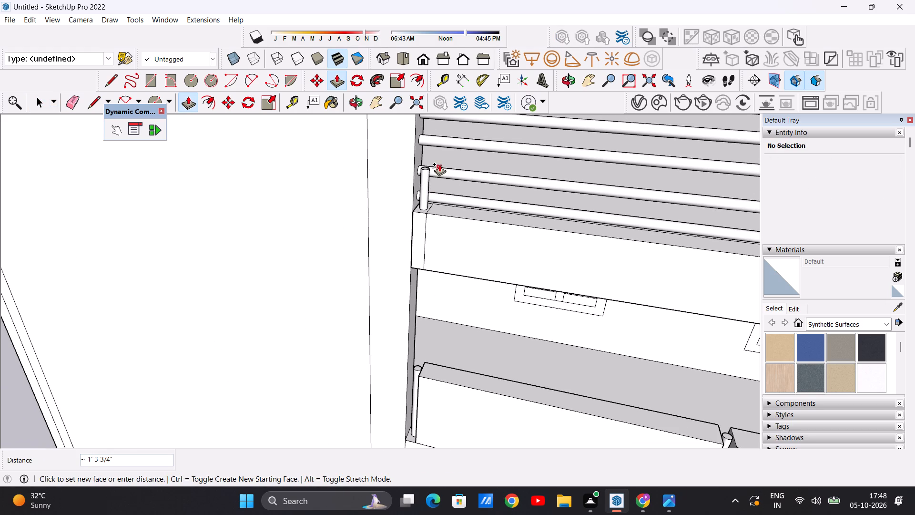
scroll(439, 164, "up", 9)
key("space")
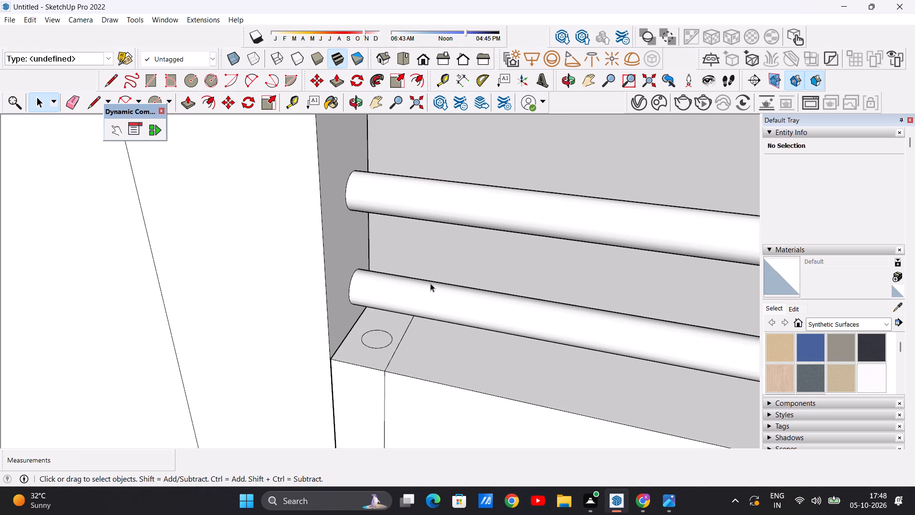
Move the post circle beside the tall front wall about 1" across the roof-edge strip toward the rails.
middle_click_drag(429, 291, 430, 352)
scroll(428, 360, "down", 1)
scroll(409, 352, "up", 6)
scroll(409, 294, "down", 8)
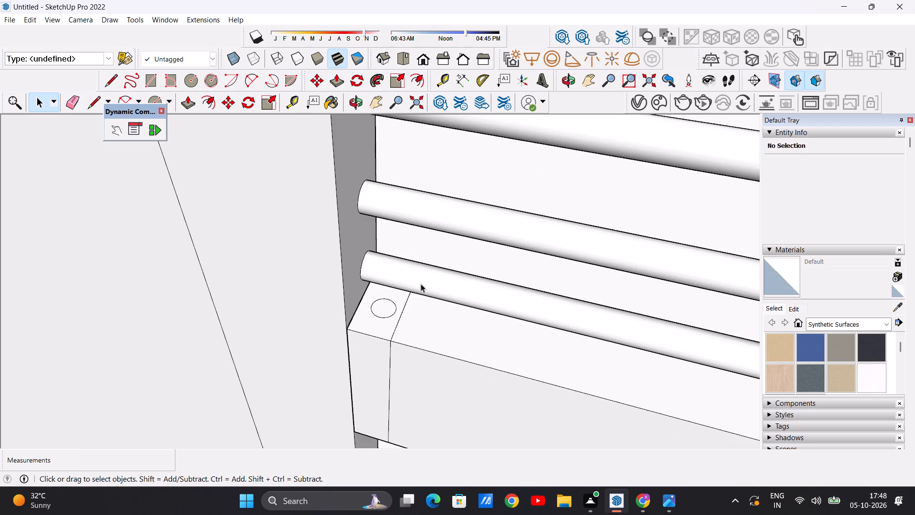
scroll(421, 284, "down", 14)
middle_click_drag(423, 282, 453, 321)
scroll(427, 272, "down", 10)
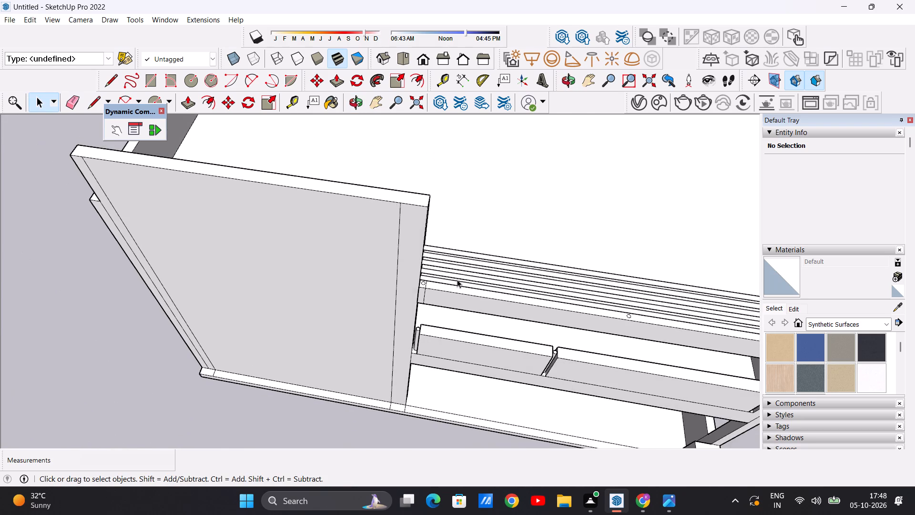
scroll(457, 279, "up", 19)
scroll(457, 253, "down", 14)
scroll(404, 271, "down", 12)
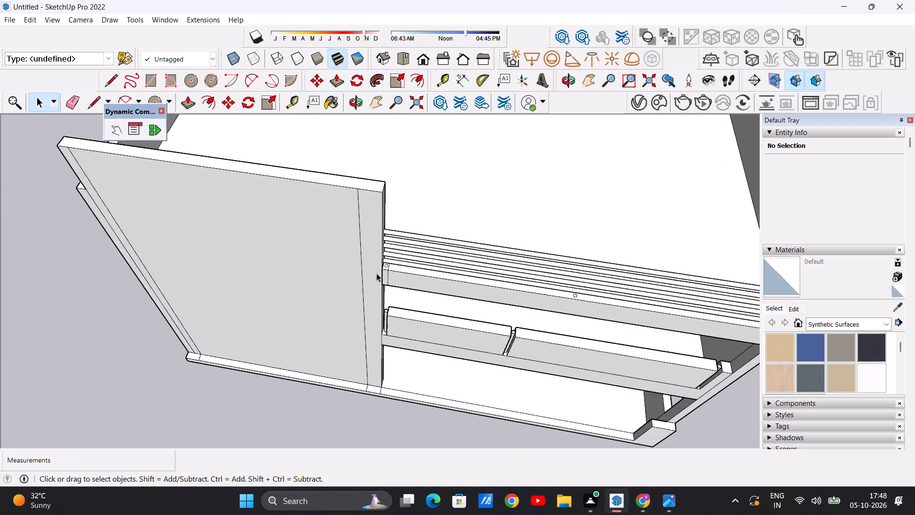
scroll(376, 273, "down", 2)
scroll(389, 264, "up", 13)
scroll(359, 255, "up", 8)
scroll(356, 278, "down", 1)
scroll(356, 279, "up", 5)
double_click(366, 290)
middle_click_drag(375, 283, 358, 372)
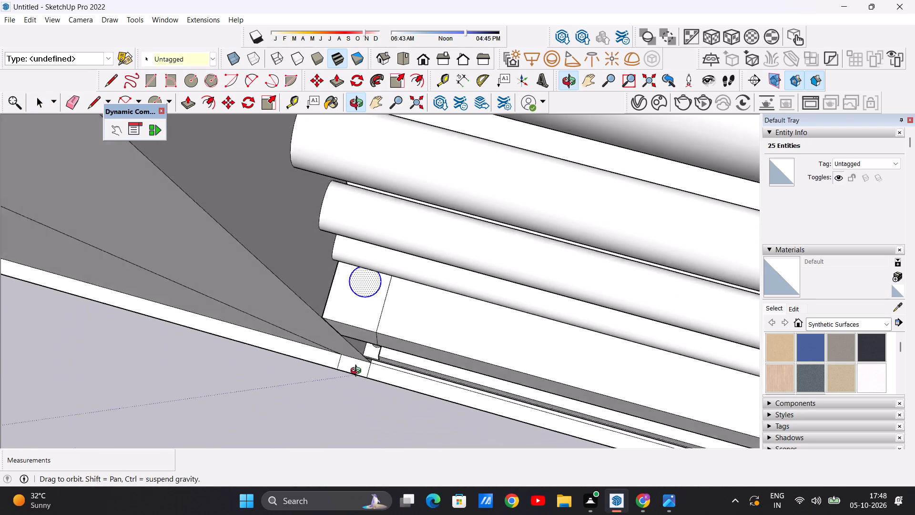
middle_click_drag(358, 372, 358, 373)
scroll(367, 335, "up", 2)
key("m")
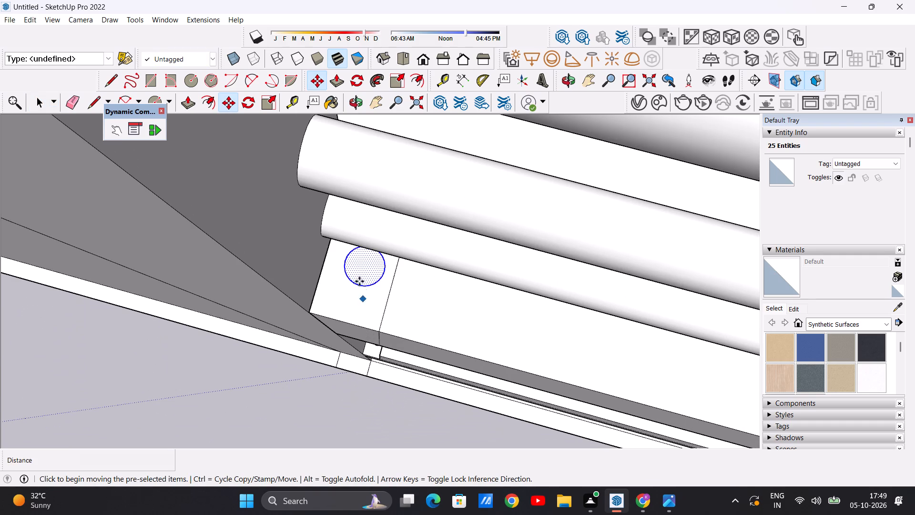
left_click(357, 285)
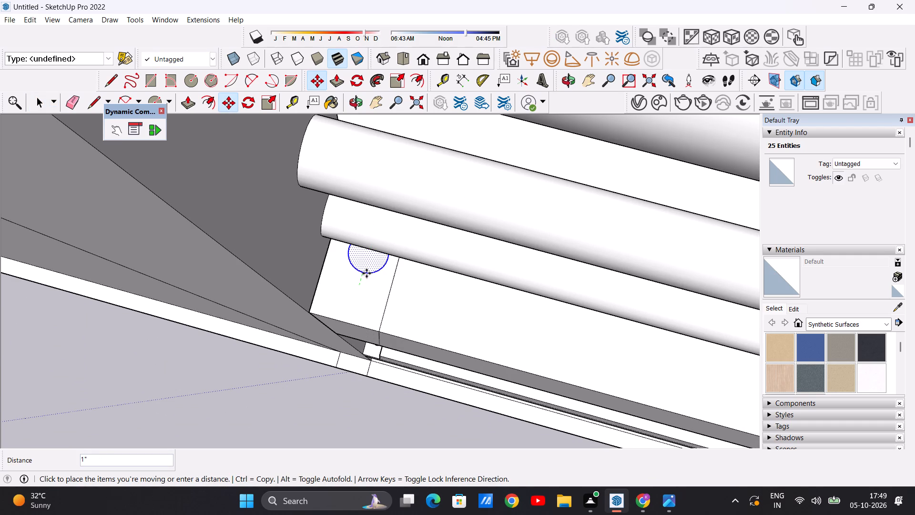
left_click(366, 273)
key("space")
scroll(384, 257, "down", 8)
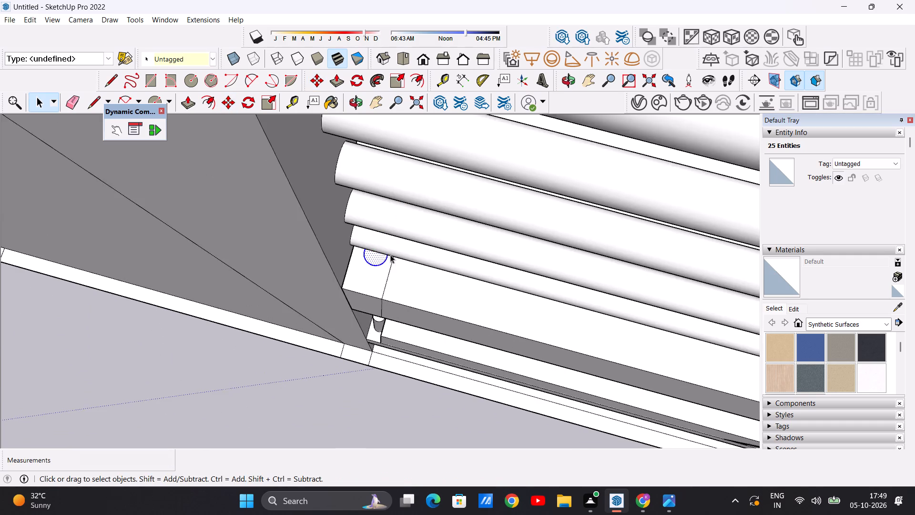
scroll(390, 255, "down", 15)
left_click(360, 353)
Delete the post circle in the middle of the roof-edge strip.
scroll(396, 253, "up", 6)
middle_click_drag(393, 270, 406, 234)
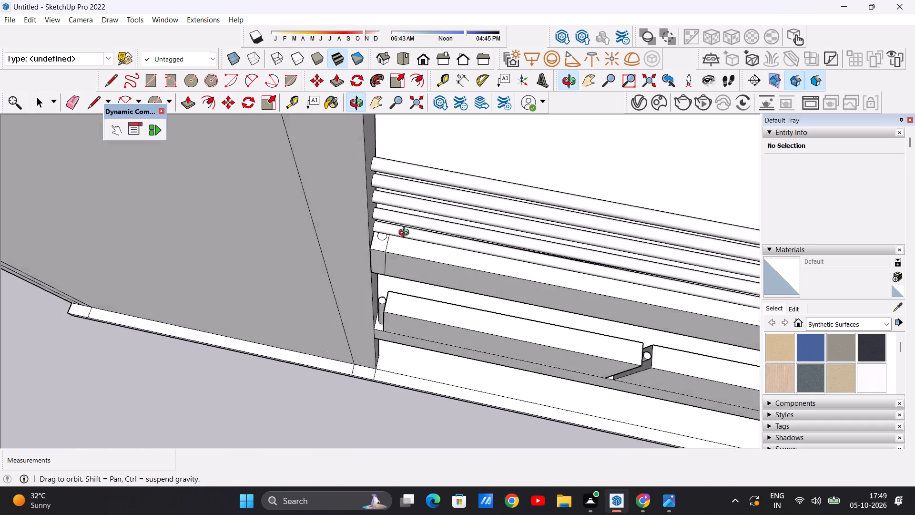
middle_click_drag(406, 234, 396, 203)
scroll(392, 206, "up", 1)
scroll(374, 216, "down", 19)
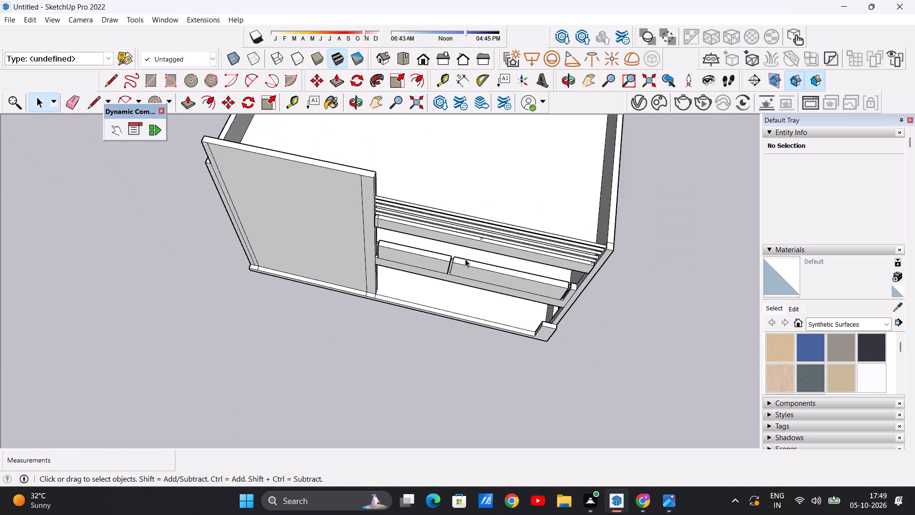
middle_click_drag(467, 256, 491, 205)
scroll(373, 198, "up", 17)
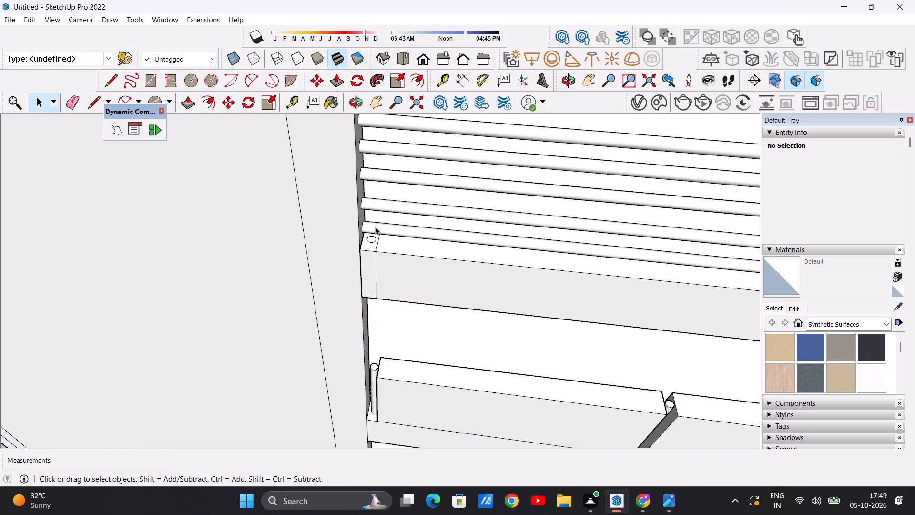
scroll(375, 227, "up", 13)
scroll(356, 257, "down", 20)
scroll(356, 257, "down", 2)
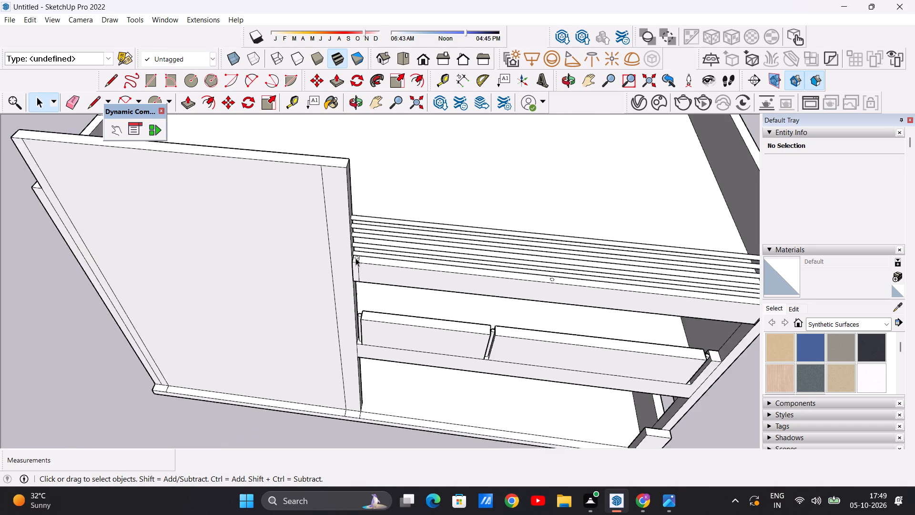
scroll(356, 258, "down", 7)
scroll(535, 291, "up", 7)
scroll(454, 265, "up", 8)
scroll(465, 256, "down", 2)
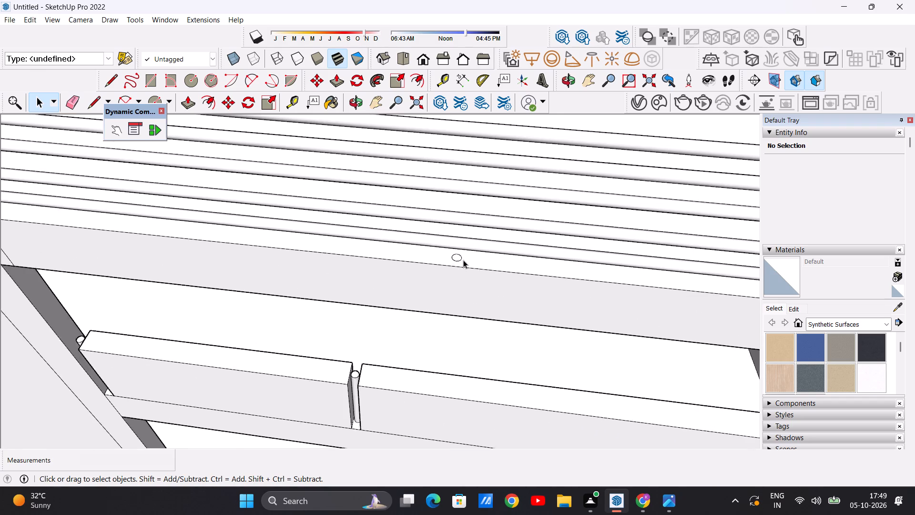
scroll(463, 260, "down", 3)
scroll(461, 266, "up", 5)
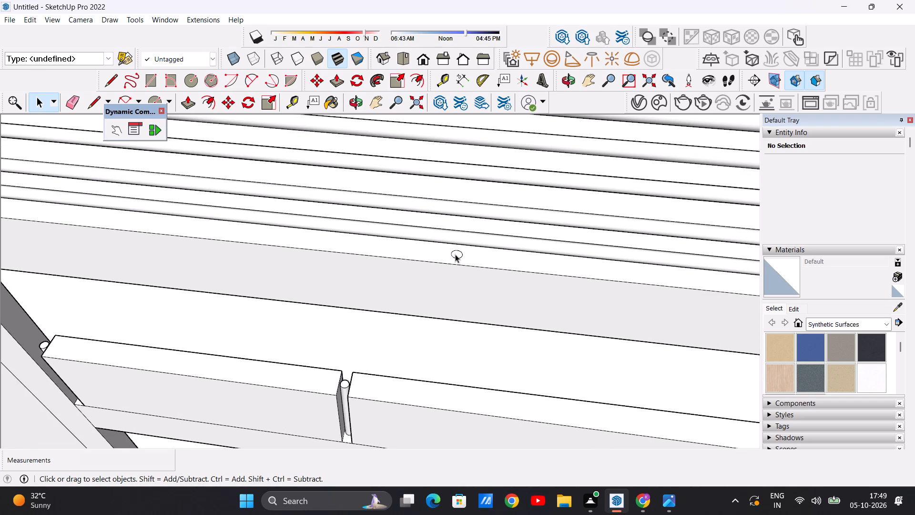
double_click(455, 254)
key("Delete")
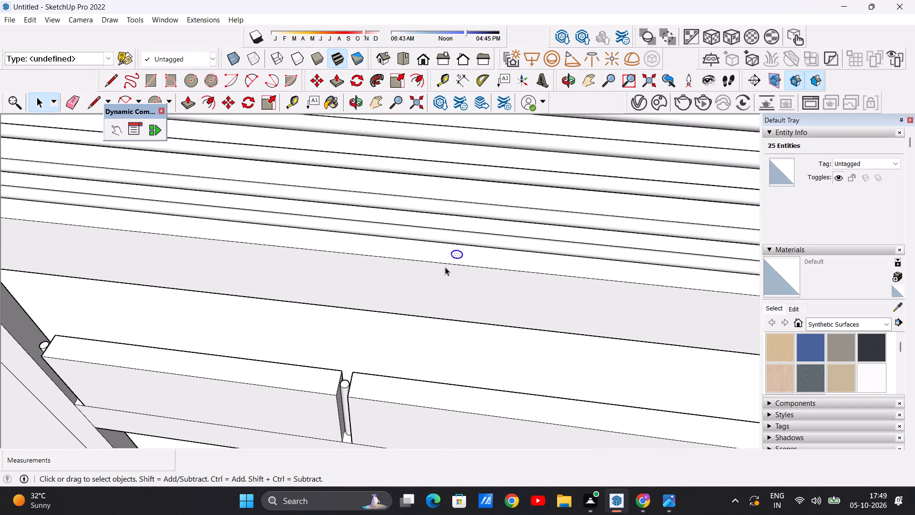
Delete the post circle at the side-parapet end of the roof-edge strip.
scroll(440, 279, "down", 17)
scroll(579, 287, "up", 19)
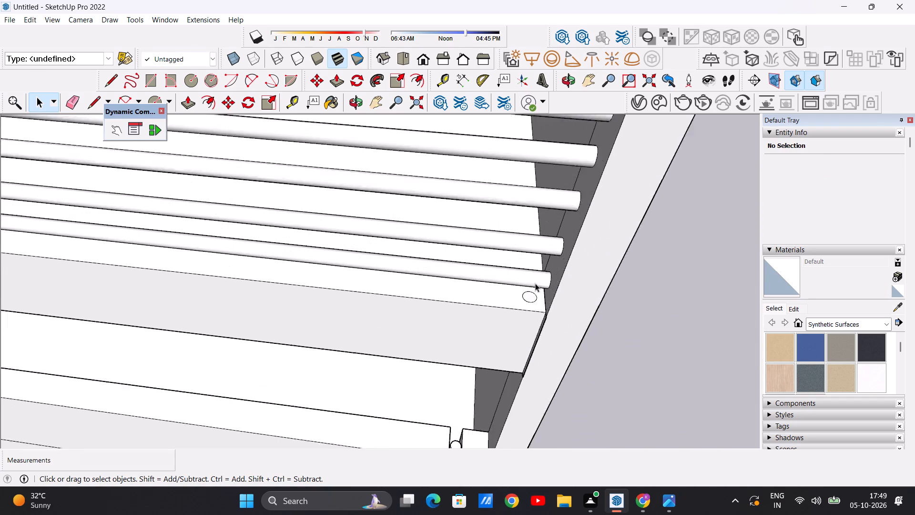
scroll(535, 283, "up", 10)
double_click(524, 299)
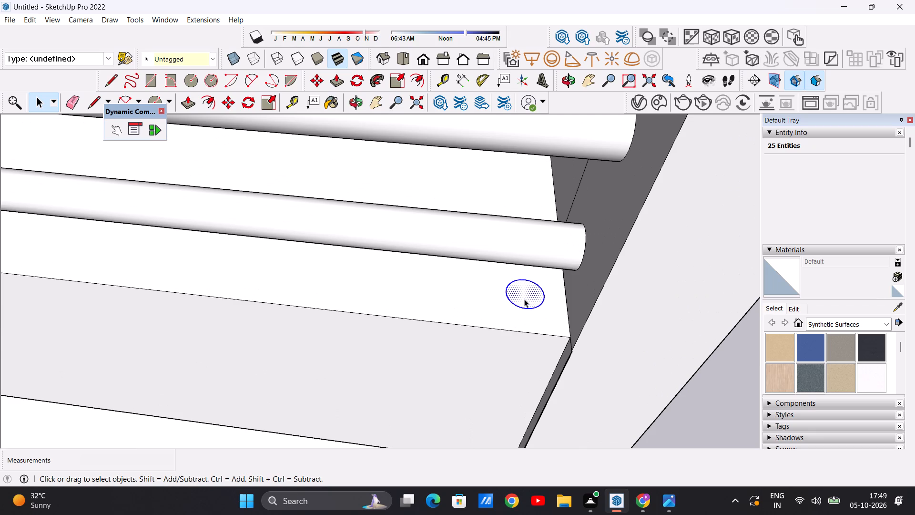
key("Delete")
Copy the post circle beside the tall front wall about 26' 7 13/16" along the strip to the side-parapet end.
scroll(533, 302, "down", 20)
scroll(533, 302, "down", 1)
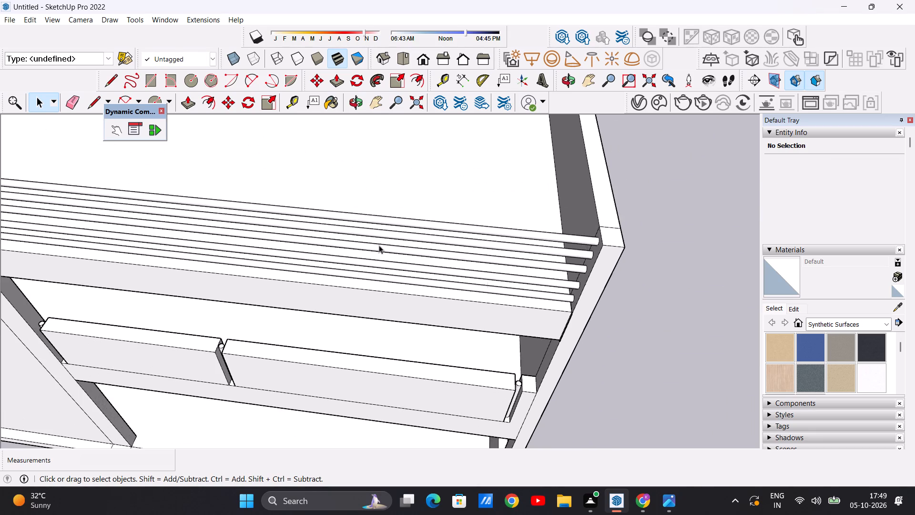
scroll(508, 285, "down", 11)
scroll(388, 287, "up", 15)
middle_click_drag(395, 268, 389, 302)
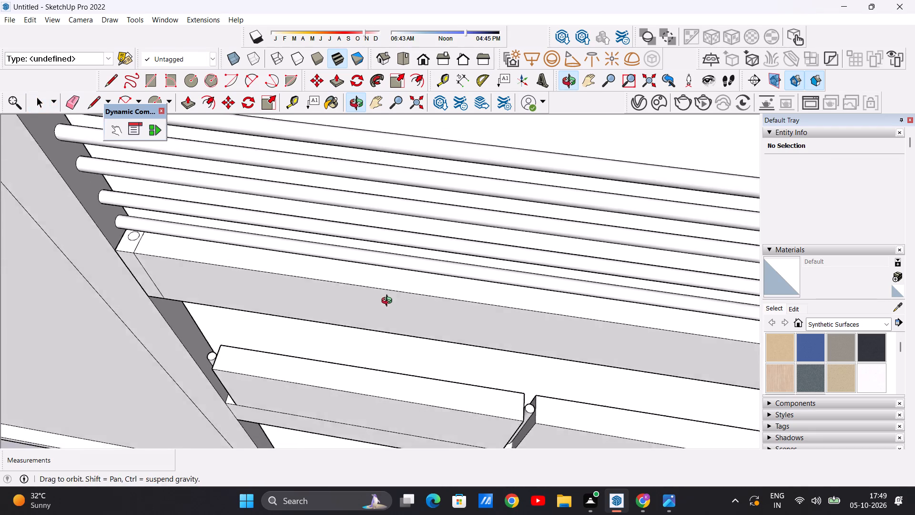
middle_click_drag(389, 302, 388, 303)
scroll(388, 303, "down", 20)
scroll(388, 303, "down", 1)
scroll(426, 296, "up", 9)
scroll(379, 273, "up", 4)
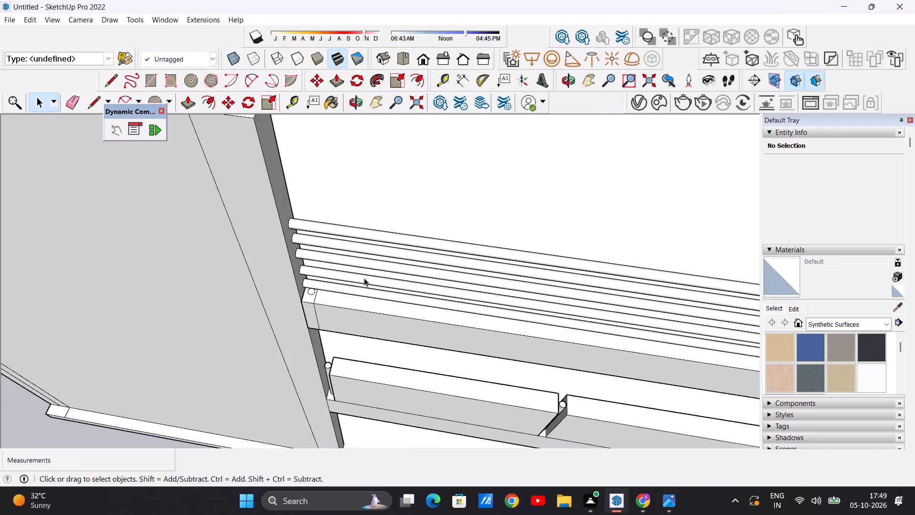
scroll(364, 278, "up", 15)
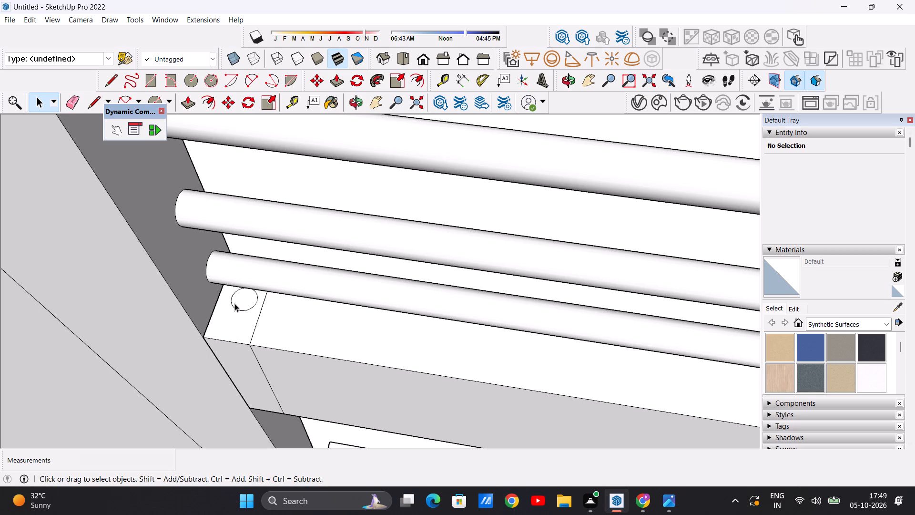
double_click(237, 301)
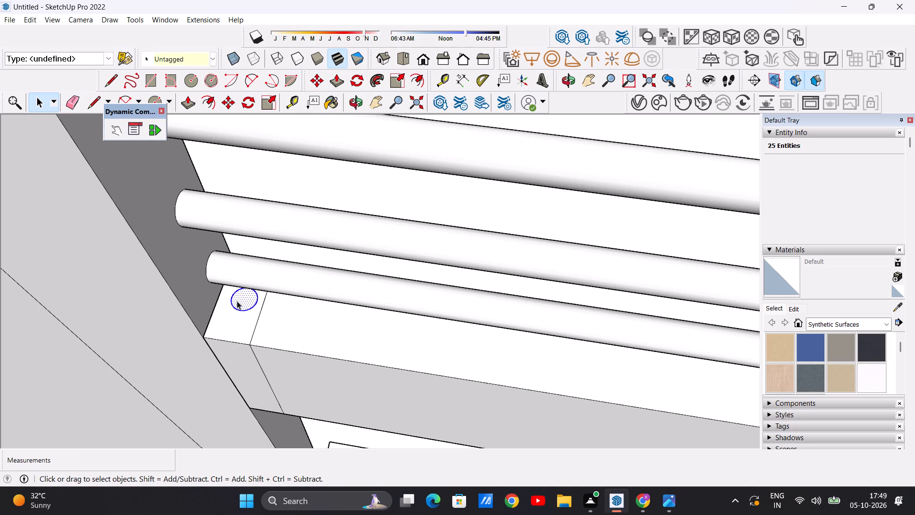
key("m")
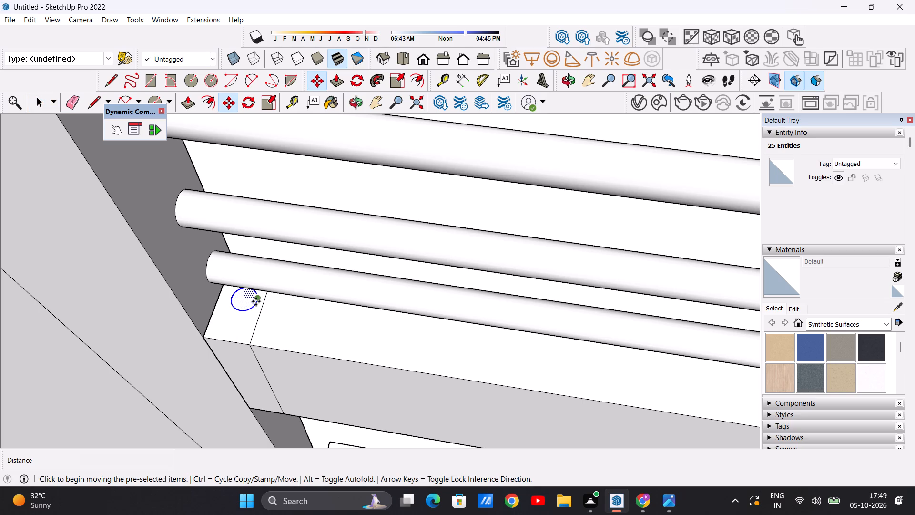
left_click(256, 301)
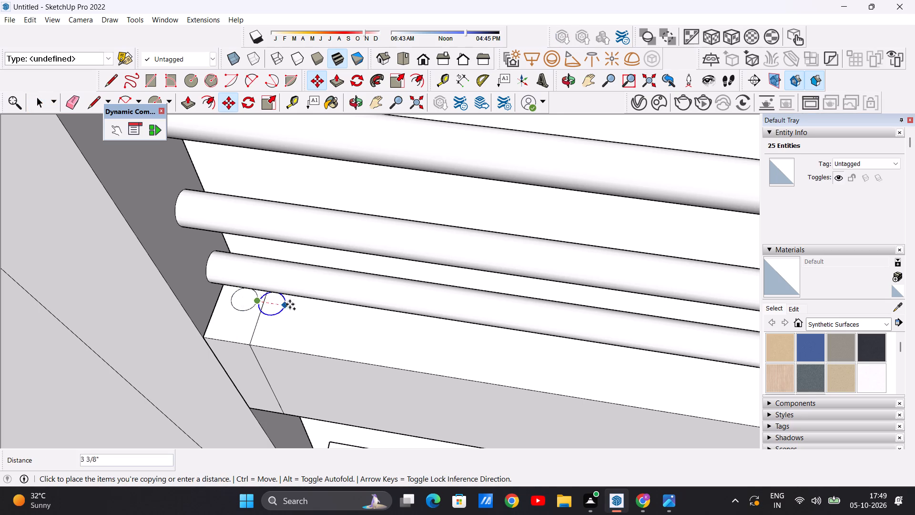
scroll(295, 310, "down", 10)
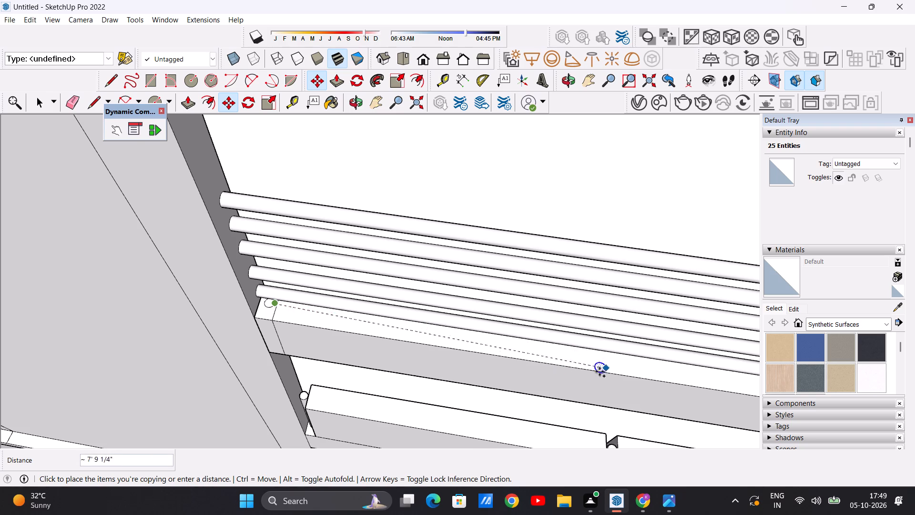
scroll(590, 366, "down", 8)
scroll(546, 350, "down", 9)
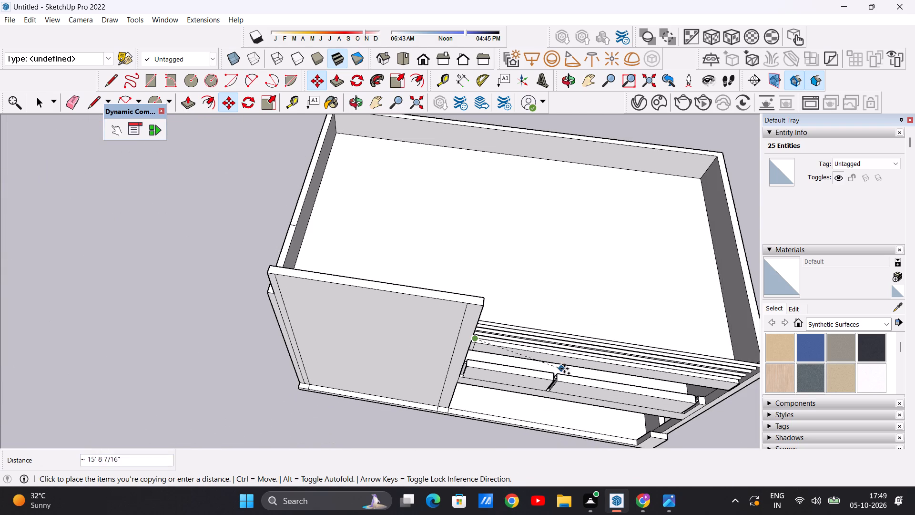
scroll(734, 385, "up", 3)
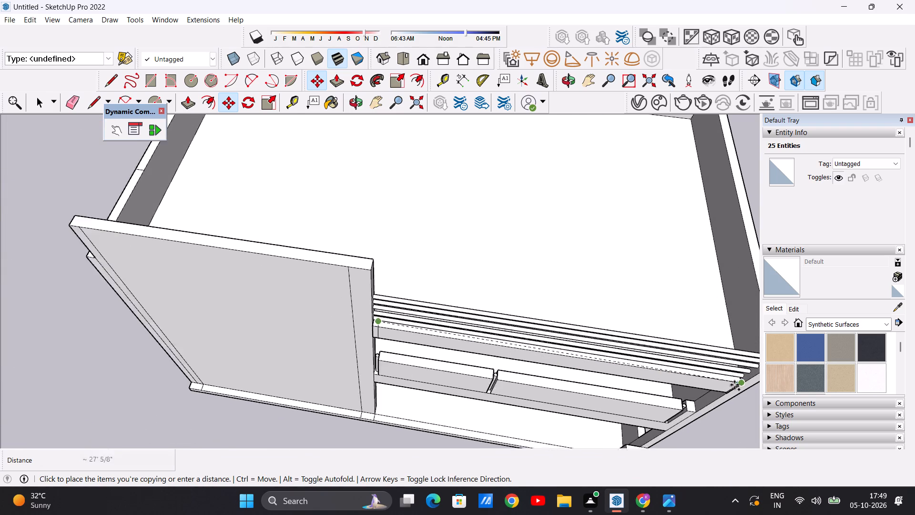
scroll(734, 385, "up", 13)
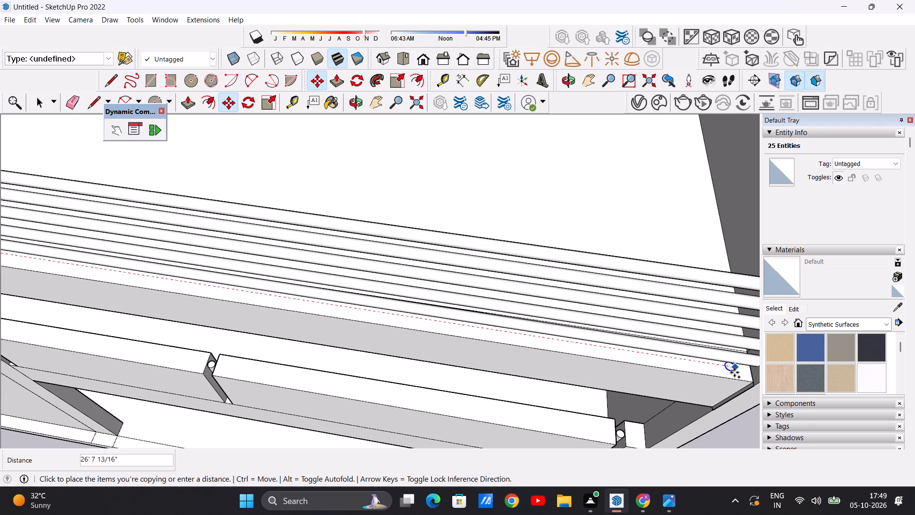
left_click(734, 372)
Copy the post circle at the parapet end about 13' 6 11/16" back along the strip to its middle.
left_click(730, 371)
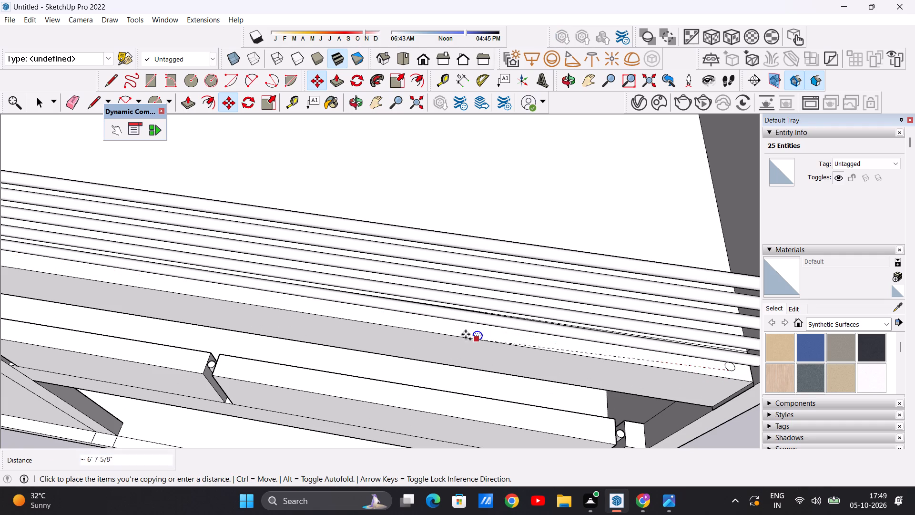
scroll(447, 331, "down", 9)
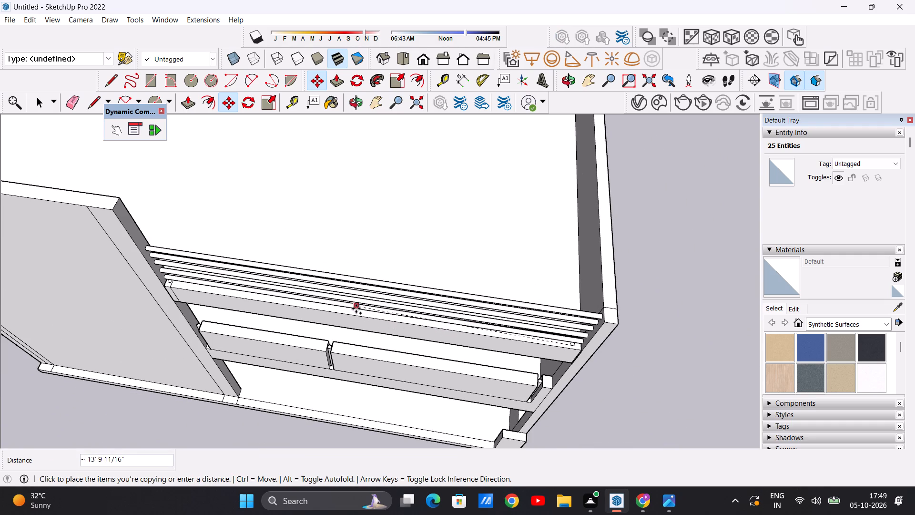
scroll(359, 313, "up", 10)
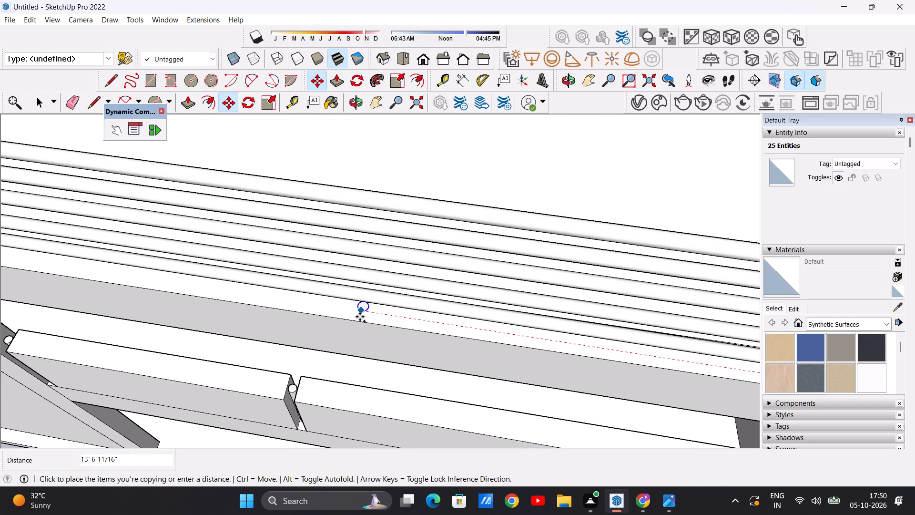
left_click(360, 317)
key("space")
scroll(401, 368, "down", 5)
scroll(401, 368, "up", 1)
scroll(401, 368, "down", 13)
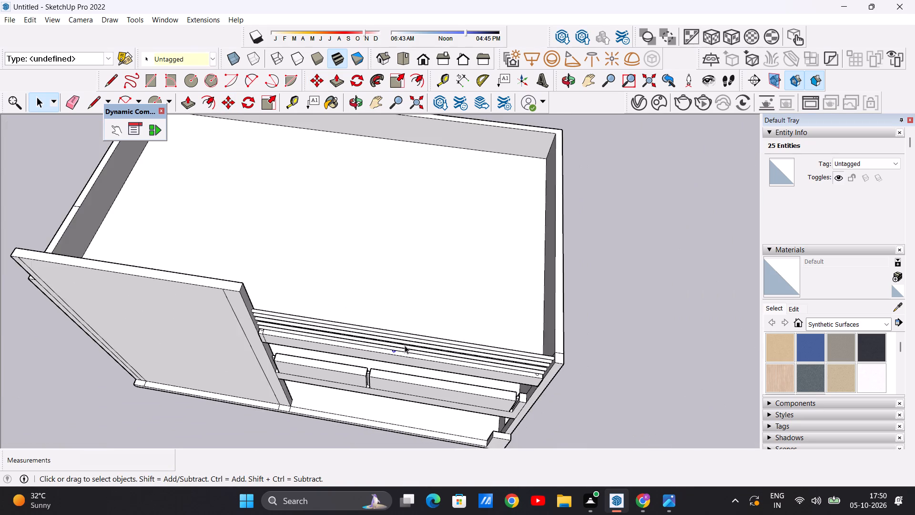
scroll(391, 359, "up", 3)
middle_click_drag(383, 371, 407, 265)
scroll(420, 282, "up", 7)
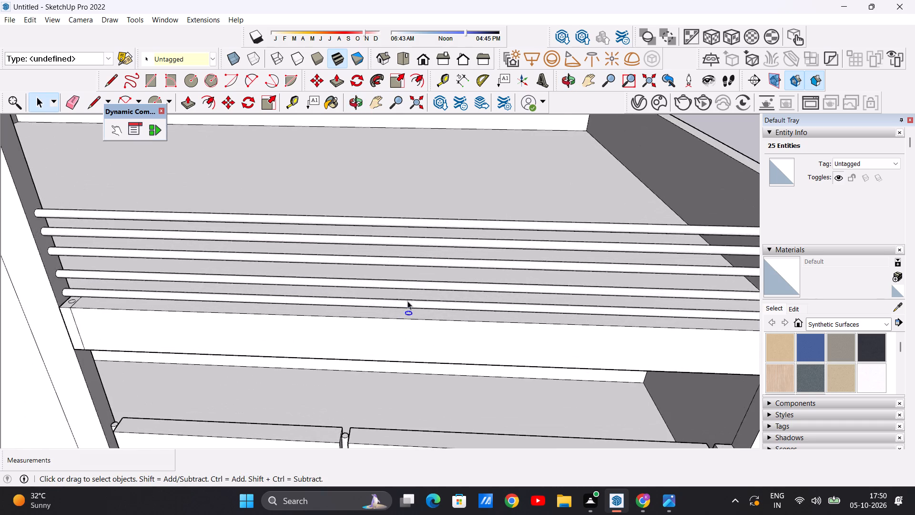
scroll(405, 306, "up", 4)
scroll(392, 306, "down", 14)
left_click(690, 325)
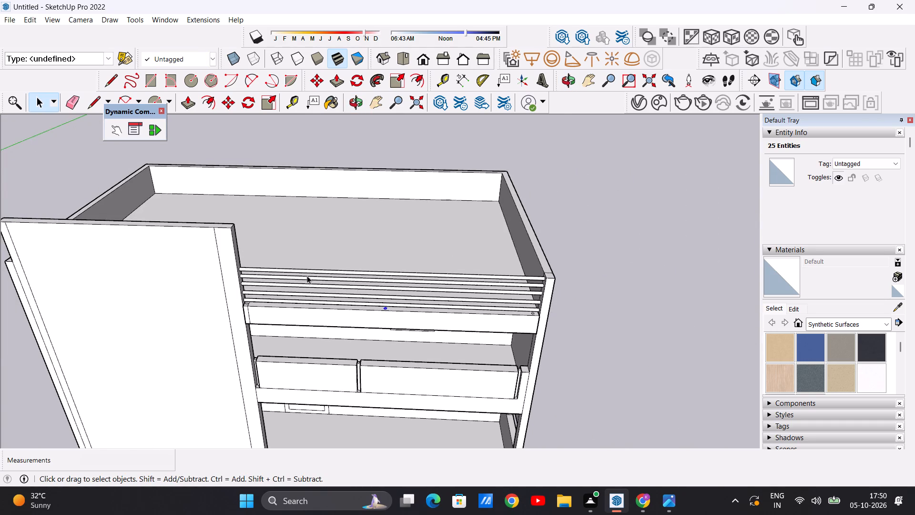
Push/Pull the post circle beside the tall front wall up about 3' 8 7/8" to the top rail.
scroll(297, 275, "up", 6)
middle_click_drag(280, 294, 225, 368)
scroll(173, 291, "up", 16)
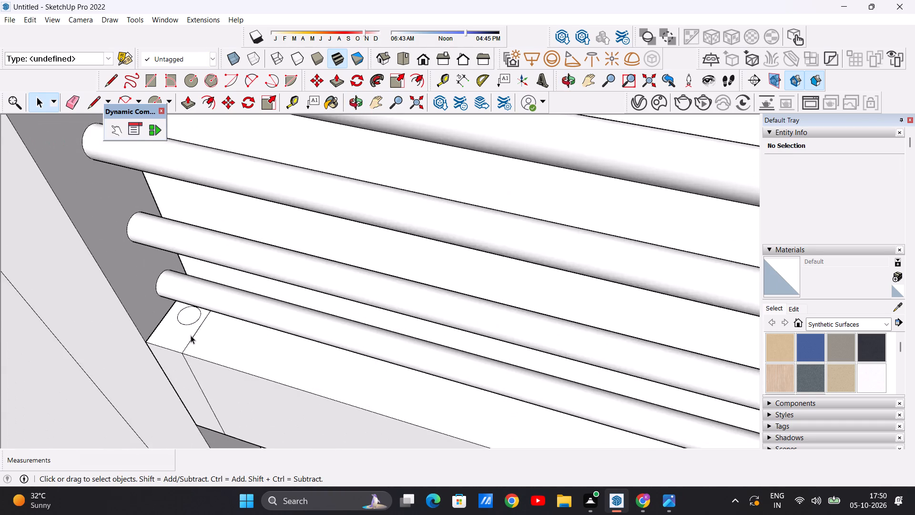
scroll(191, 335, "up", 8)
key("p")
scroll(201, 304, "up", 5)
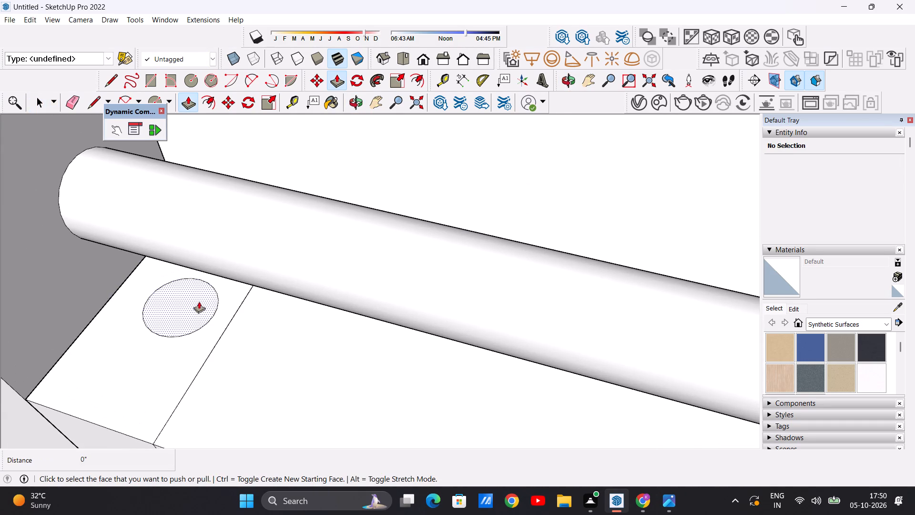
left_click(182, 298)
scroll(209, 196, "down", 12)
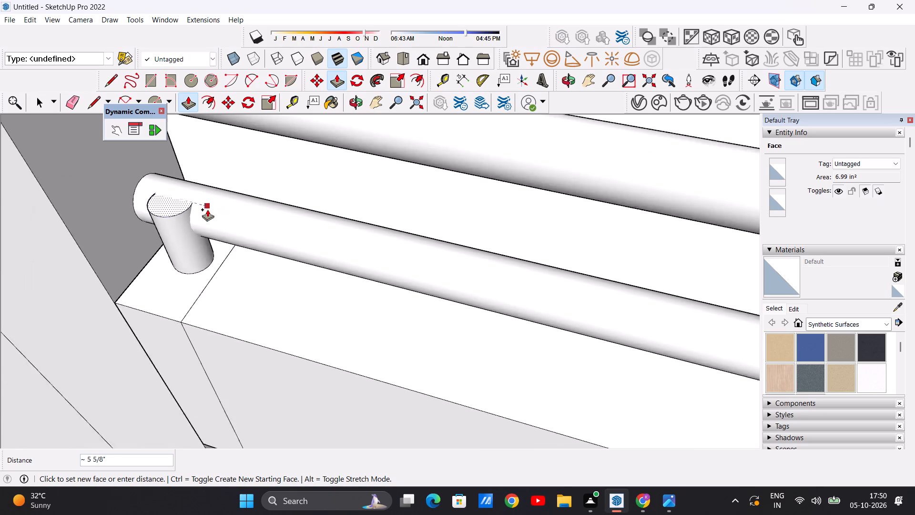
scroll(207, 209, "down", 10)
scroll(207, 211, "up", 1)
scroll(207, 211, "down", 17)
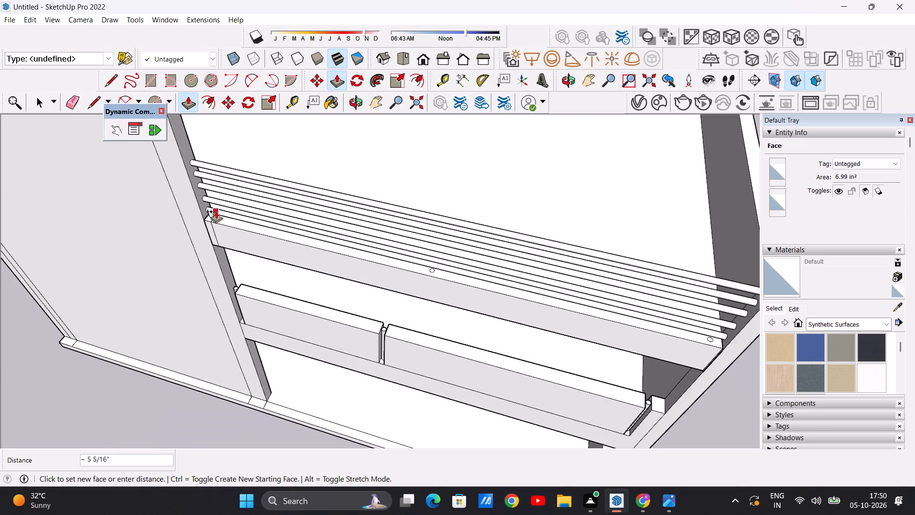
scroll(220, 166, "up", 6)
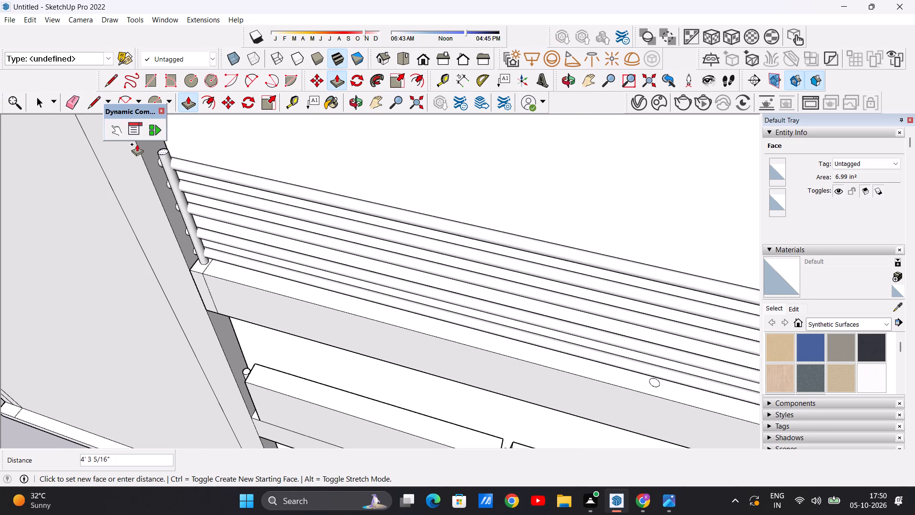
scroll(168, 159, "up", 12)
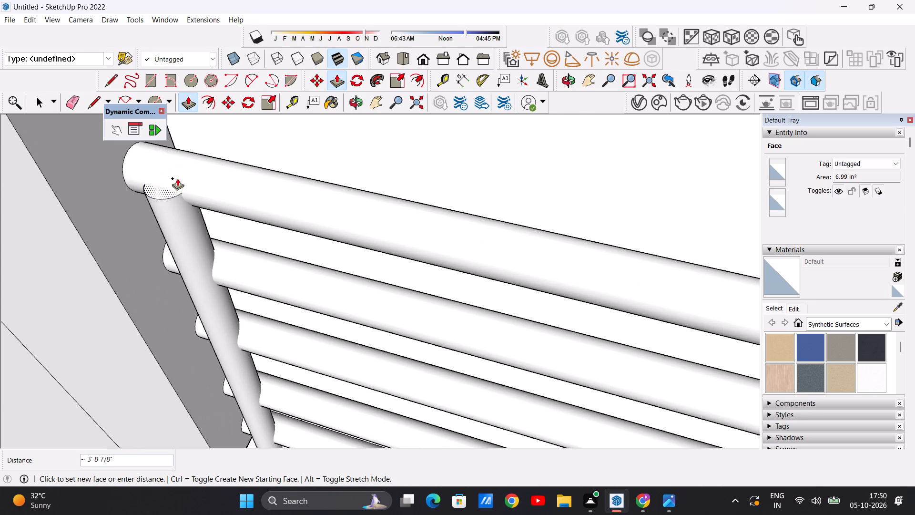
left_click(179, 177)
Push/Pull the middle post circle on the roof-edge strip up about 3' 8 9/16" to the top rail.
scroll(183, 196, "down", 20)
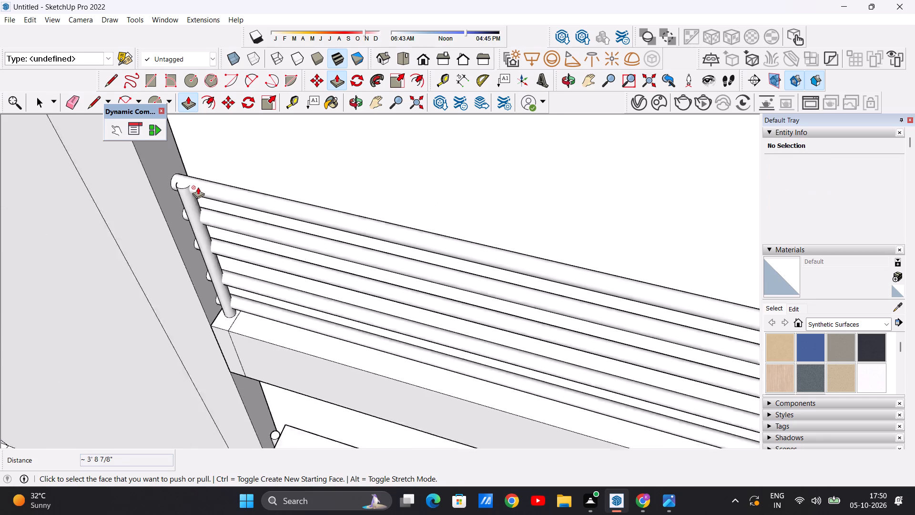
scroll(198, 187, "down", 3)
scroll(547, 371, "up", 5)
scroll(546, 305, "up", 12)
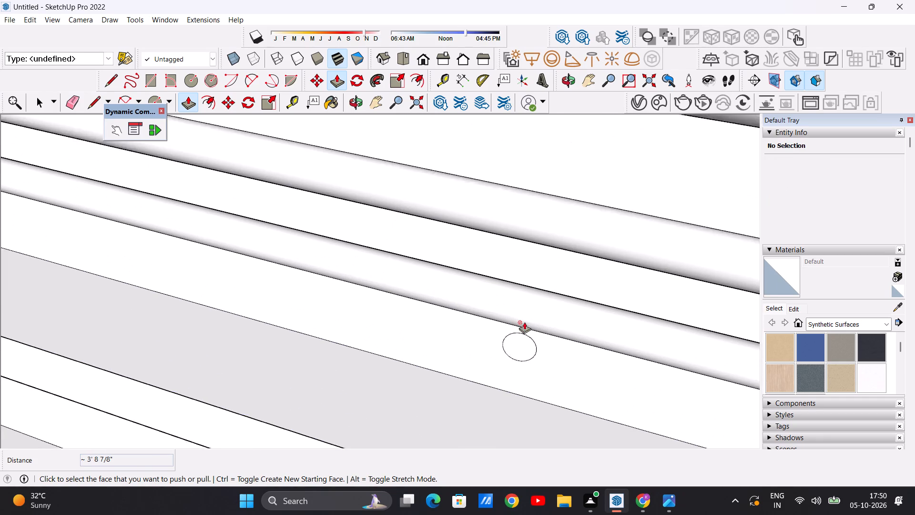
left_click(517, 347)
scroll(531, 237, "down", 20)
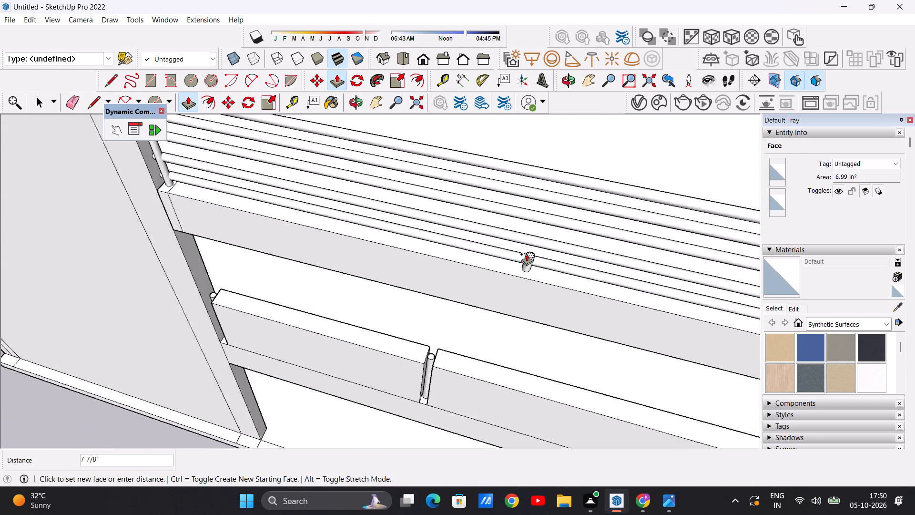
scroll(527, 254, "down", 2)
scroll(564, 202, "up", 3)
scroll(561, 201, "down", 1)
scroll(557, 201, "up", 11)
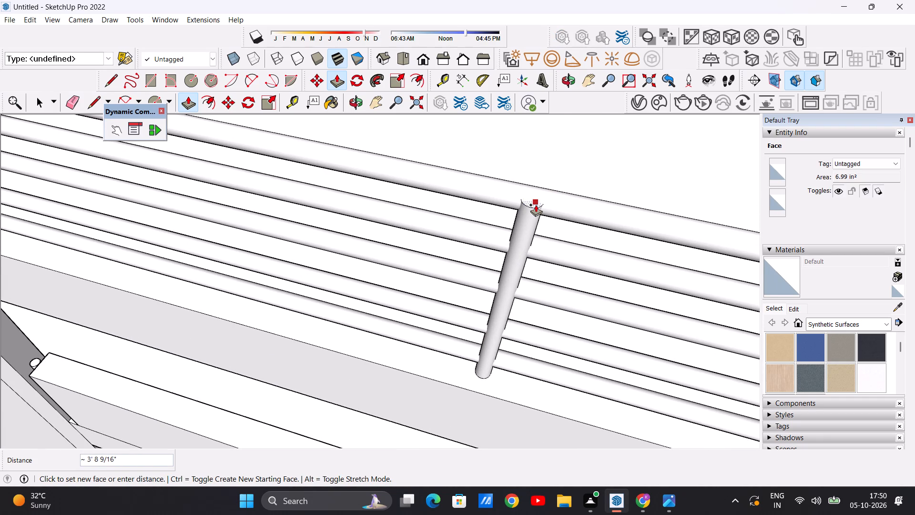
left_click(536, 205)
Push/Pull the post circle at the side-parapet end up about 3' 8" to the top rail.
scroll(502, 257, "down", 20)
scroll(502, 257, "down", 8)
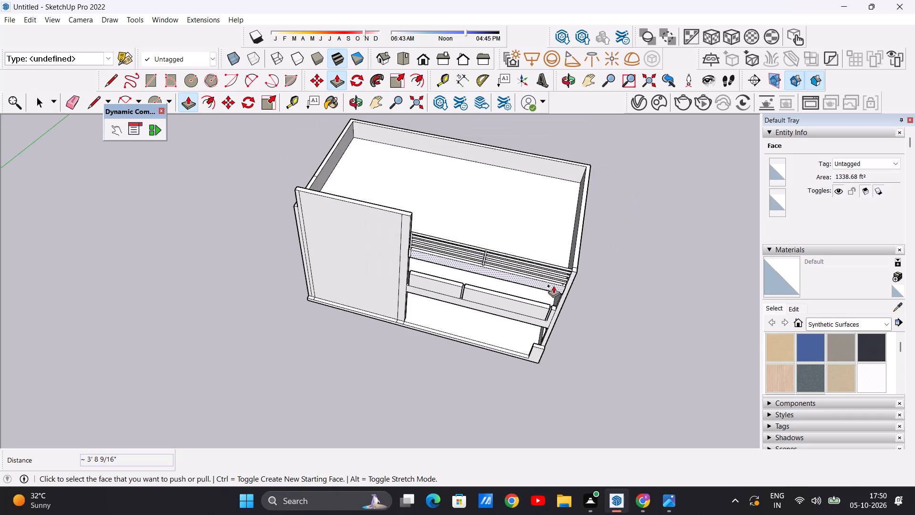
scroll(579, 288, "up", 18)
scroll(557, 300, "up", 7)
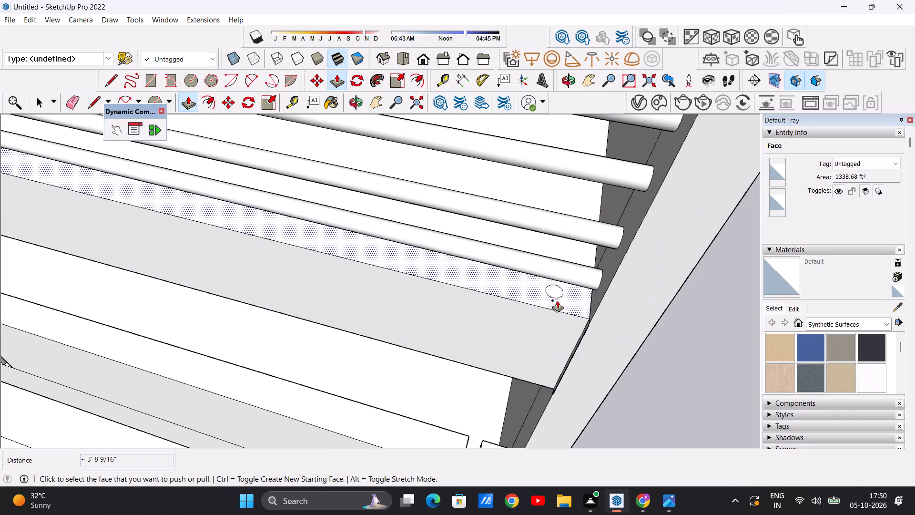
scroll(557, 300, "up", 9)
left_click(549, 292)
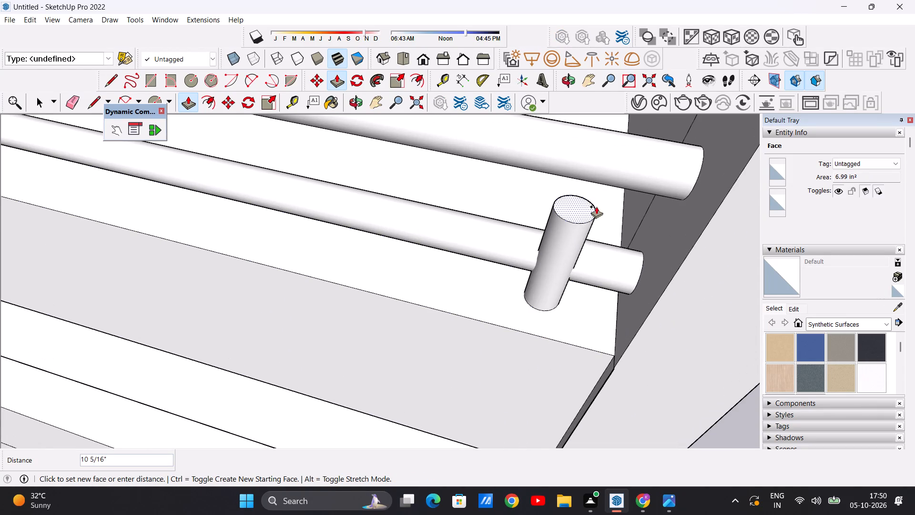
scroll(592, 210, "down", 19)
scroll(590, 187, "down", 10)
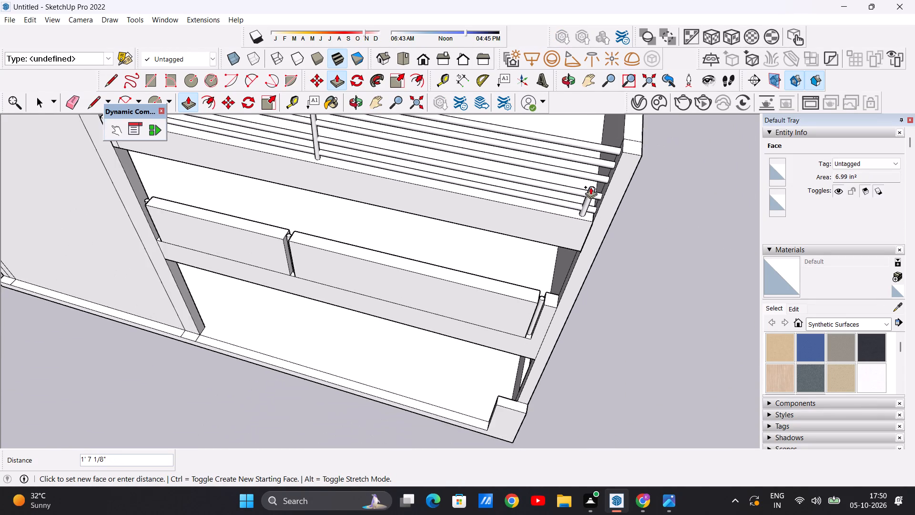
scroll(601, 158, "up", 11)
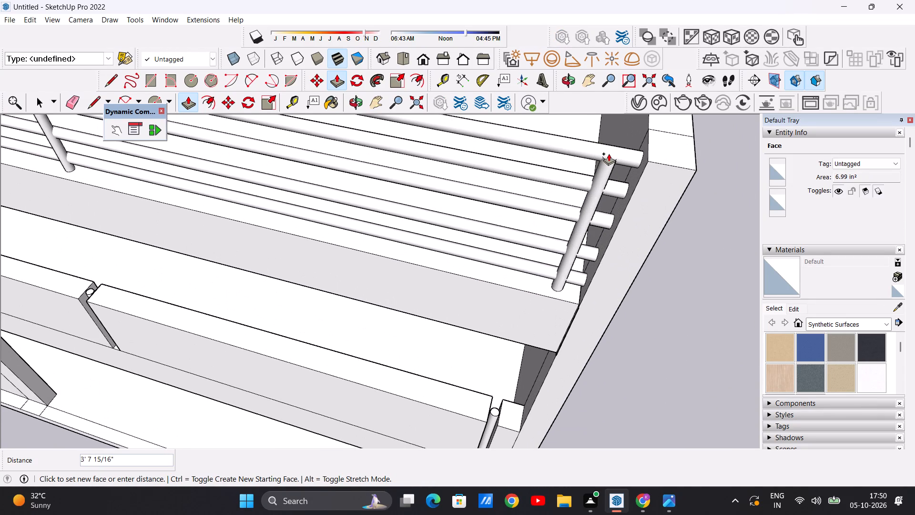
left_click(609, 154)
key("space")
Examine the whole front of the house with the roof-edge railing from a distance and at eye level.
scroll(626, 262, "down", 20)
scroll(626, 262, "down", 1)
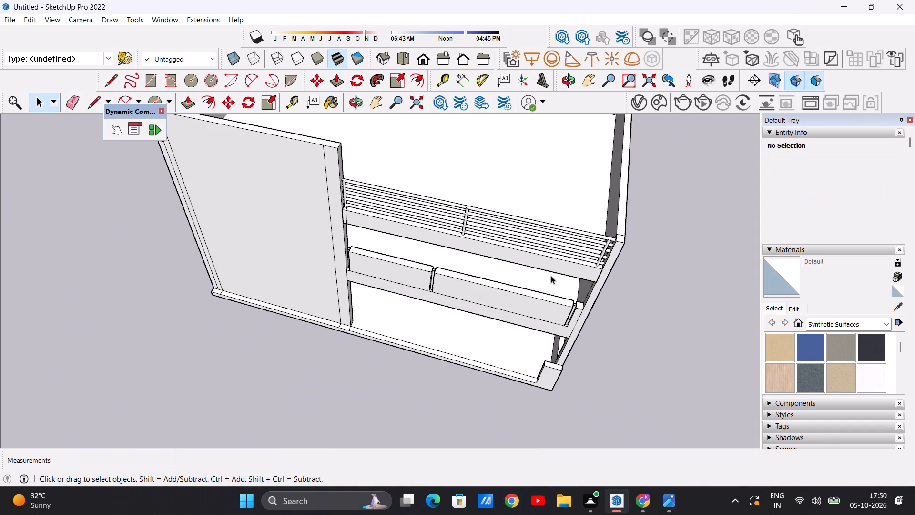
middle_click_drag(551, 276, 581, 170)
scroll(466, 227, "down", 8)
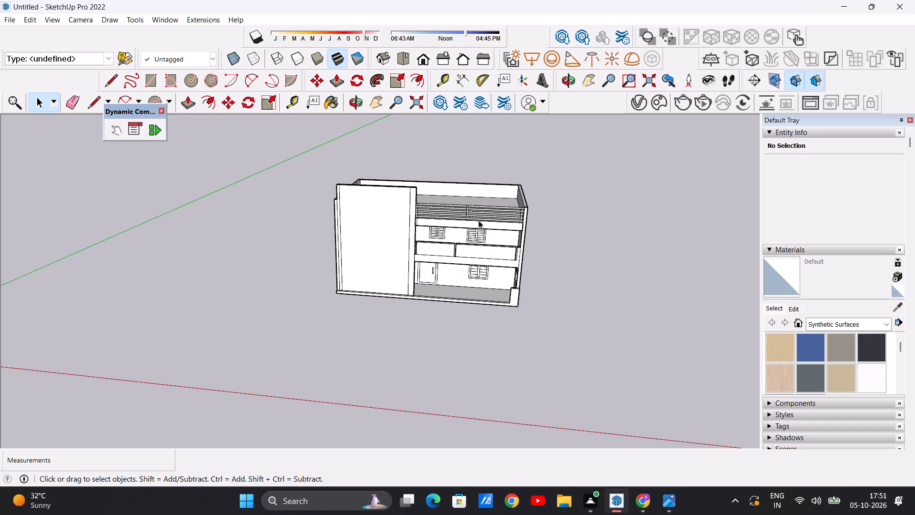
scroll(482, 240, "down", 3)
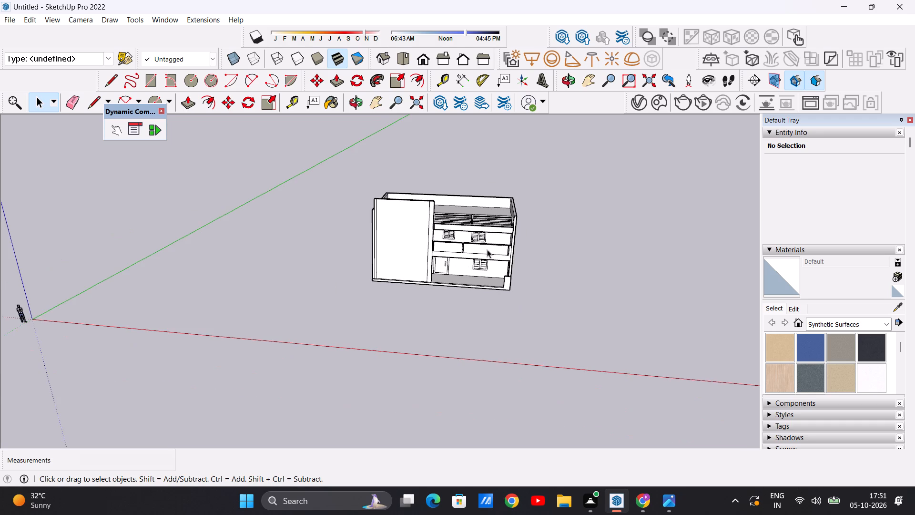
scroll(386, 218, "up", 6)
scroll(445, 274, "up", 3)
middle_click_drag(429, 298, 435, 280)
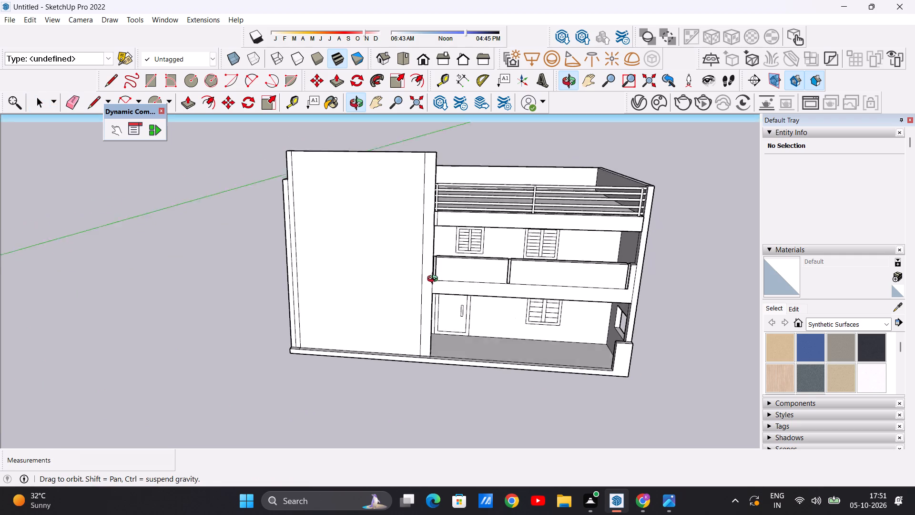
middle_click_drag(435, 280, 451, 257)
scroll(450, 273, "down", 6)
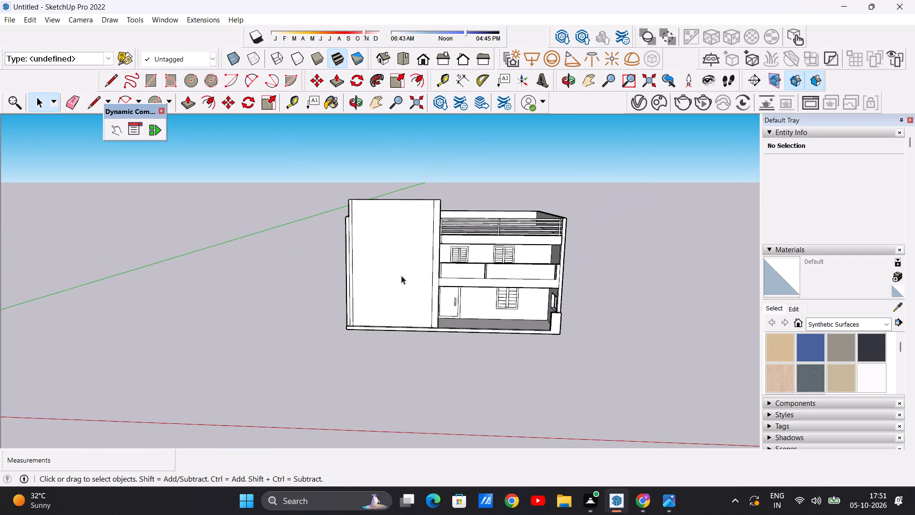
scroll(404, 261, "up", 6)
scroll(404, 260, "down", 2)
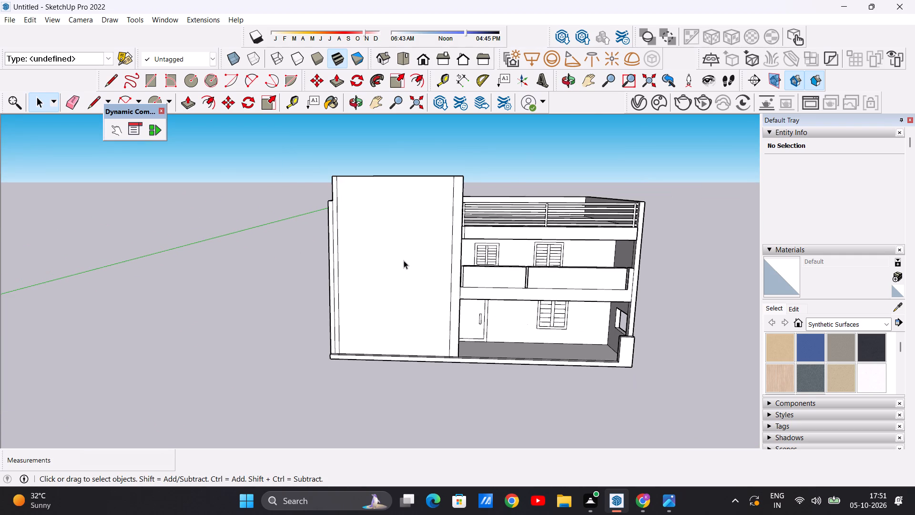
Erase the two vertical seam lines near the outer edge of the tall front wall, away from the balconies.
scroll(348, 213, "up", 3)
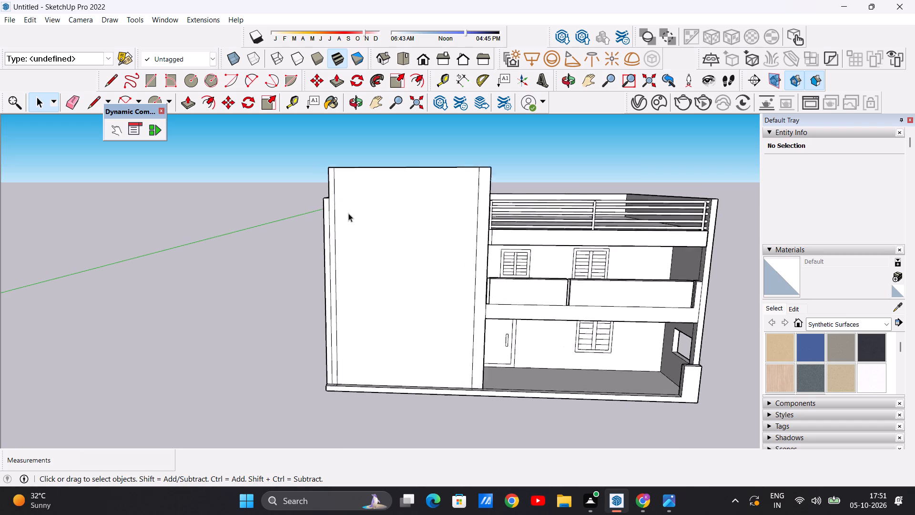
scroll(348, 213, "up", 4)
key("e")
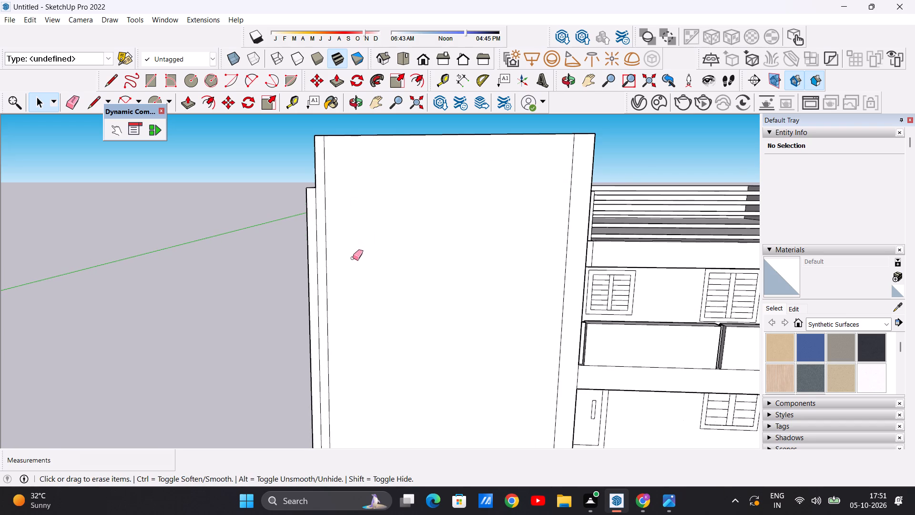
scroll(367, 249, "down", 12)
scroll(348, 275, "up", 16)
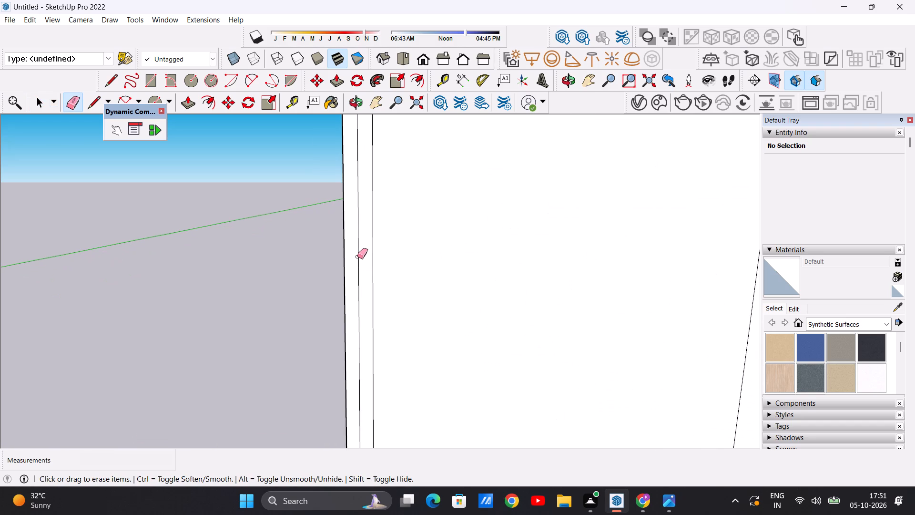
left_click(357, 257)
left_click_drag(367, 257, 382, 265)
scroll(364, 279, "down", 18)
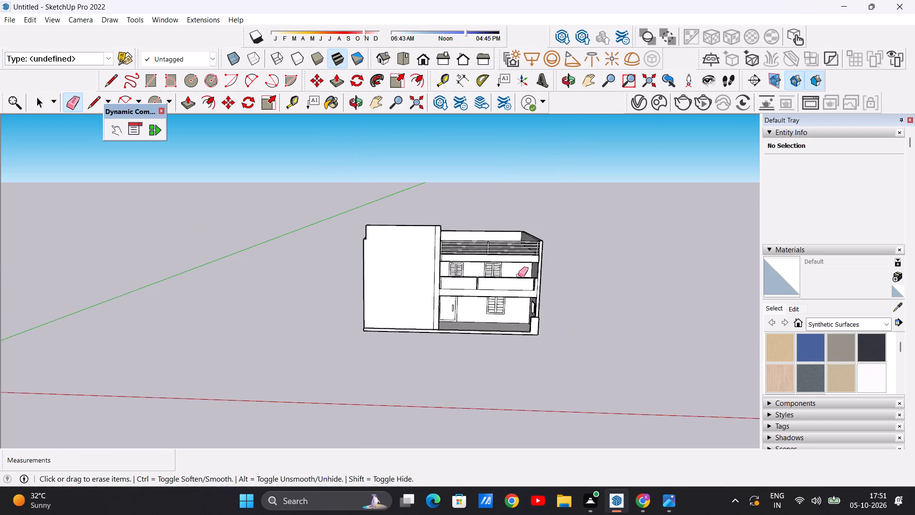
Examine the porch and balcony side of the house from the side and the front.
middle_click_drag(516, 275, 358, 292)
middle_click_drag(475, 310, 366, 304)
scroll(420, 357, "up", 14)
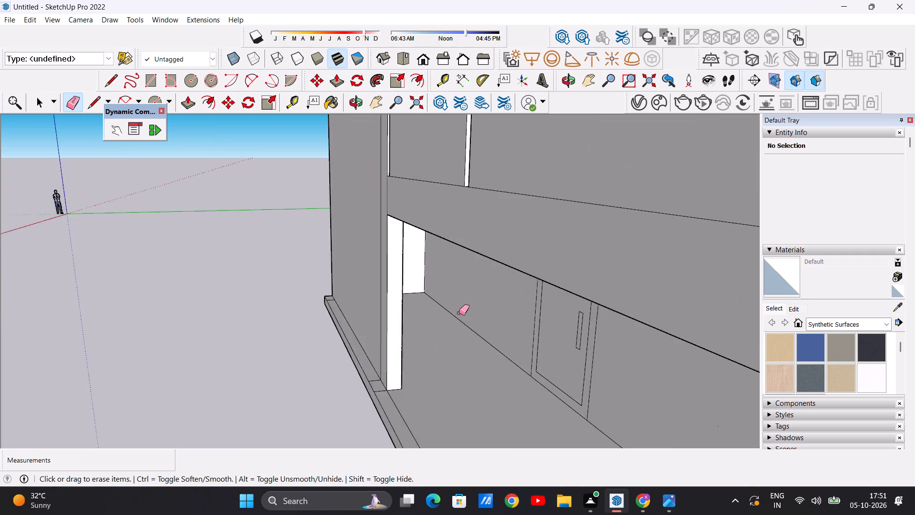
scroll(459, 313, "up", 7)
key("space")
scroll(437, 313, "down", 17)
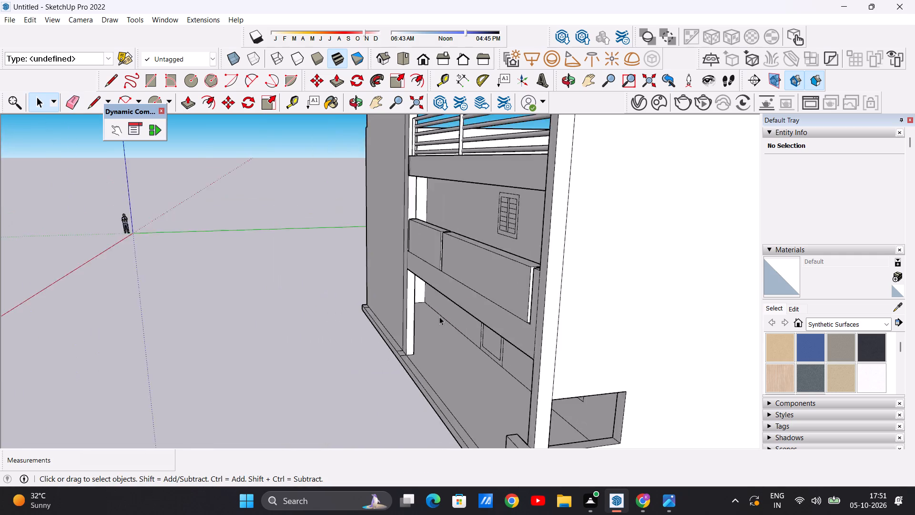
scroll(439, 317, "down", 9)
middle_click_drag(394, 311, 592, 299)
scroll(303, 228, "up", 8)
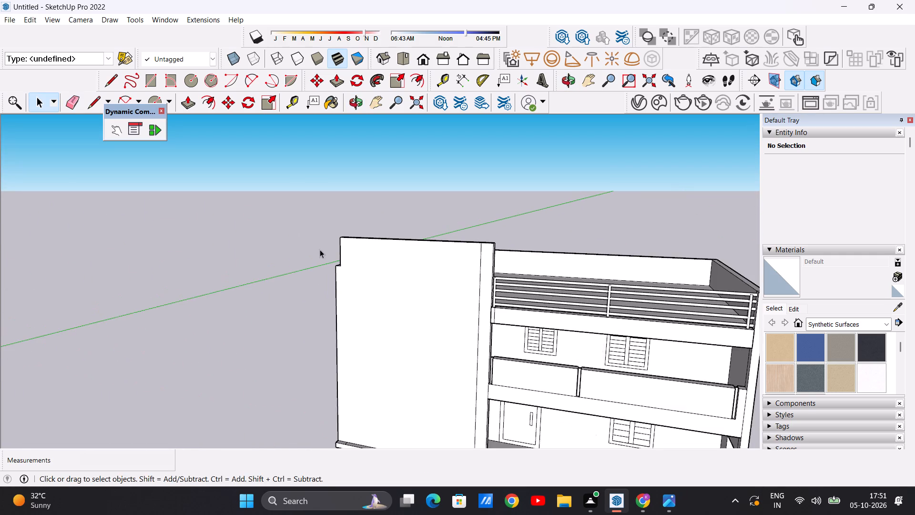
Draw a line across the low parapet top from its inner corner at the tall front wall to the outer edge.
middle_click_drag(320, 249, 493, 270)
scroll(293, 259, "up", 8)
middle_click_drag(295, 270, 295, 320)
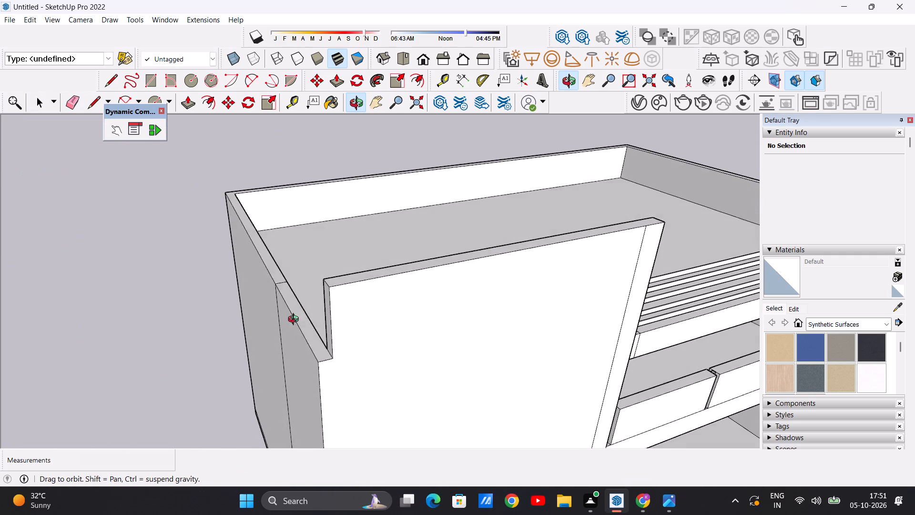
middle_click_drag(295, 320, 295, 325)
scroll(331, 360, "up", 3)
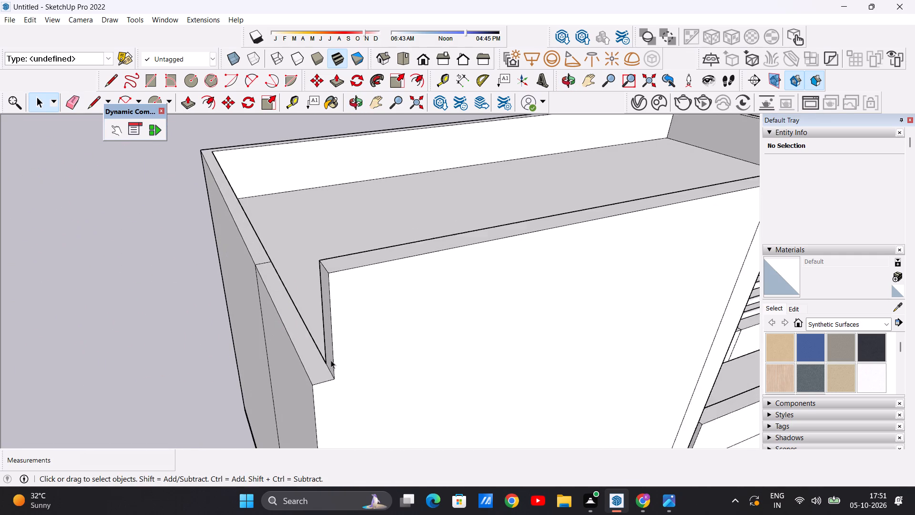
scroll(331, 360, "up", 2)
key("l")
scroll(303, 363, "up", 8)
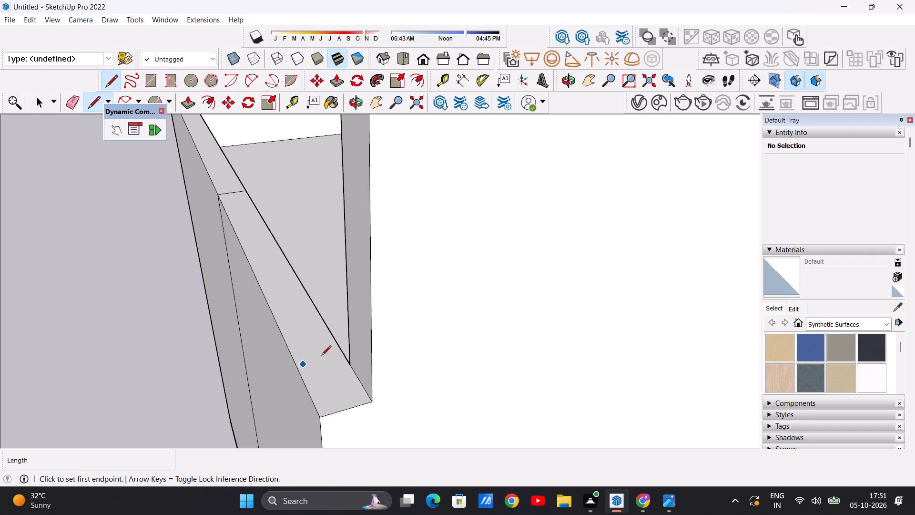
scroll(321, 356, "up", 4)
left_click(362, 372)
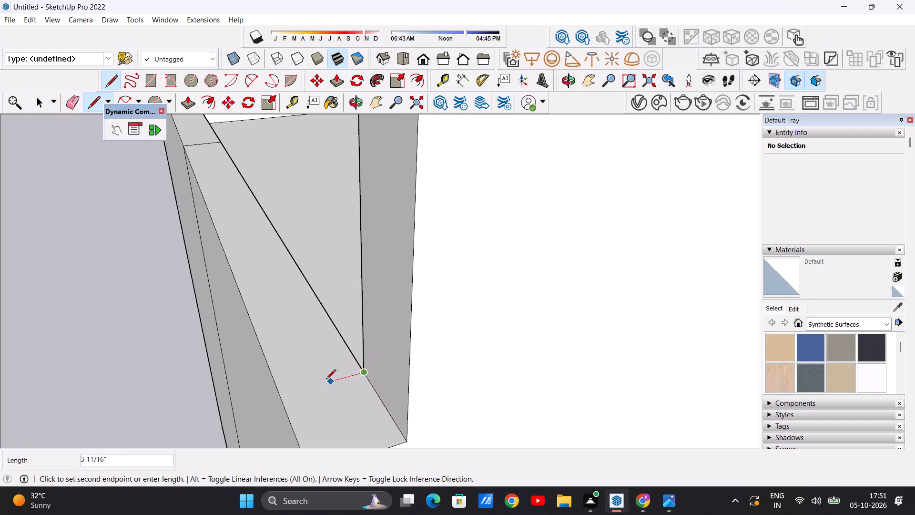
left_click(280, 396)
key("space")
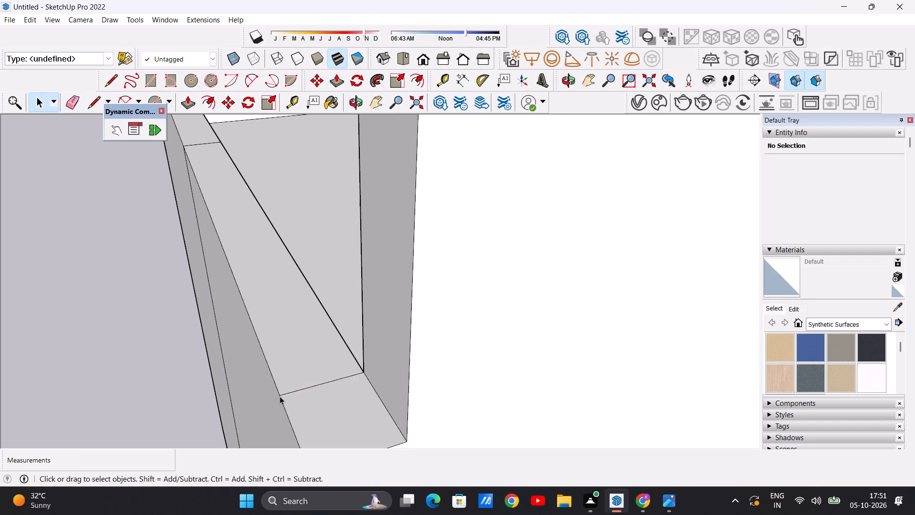
Push/Pull the small corner face on the low parapet up 3' 11 13/16", level with the tall front wall's top.
type("P")
left_click(335, 407)
scroll(347, 320, "down", 17)
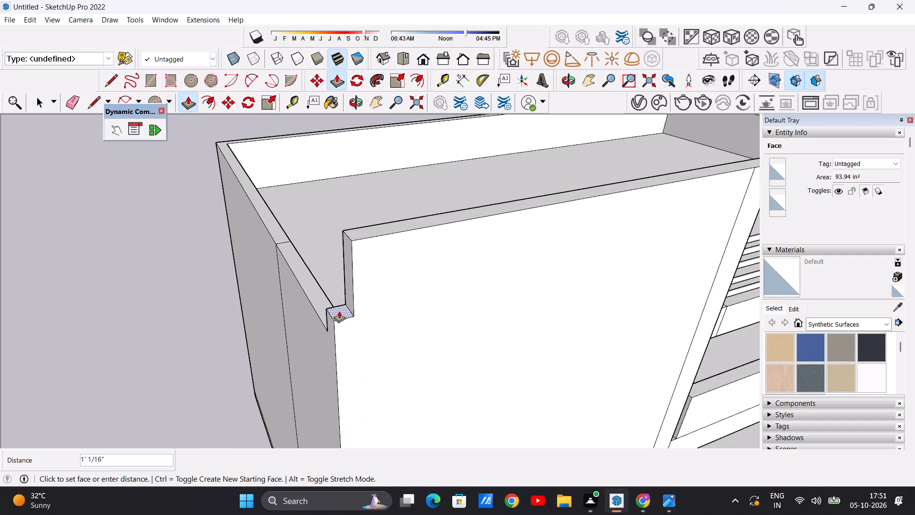
left_click(354, 237)
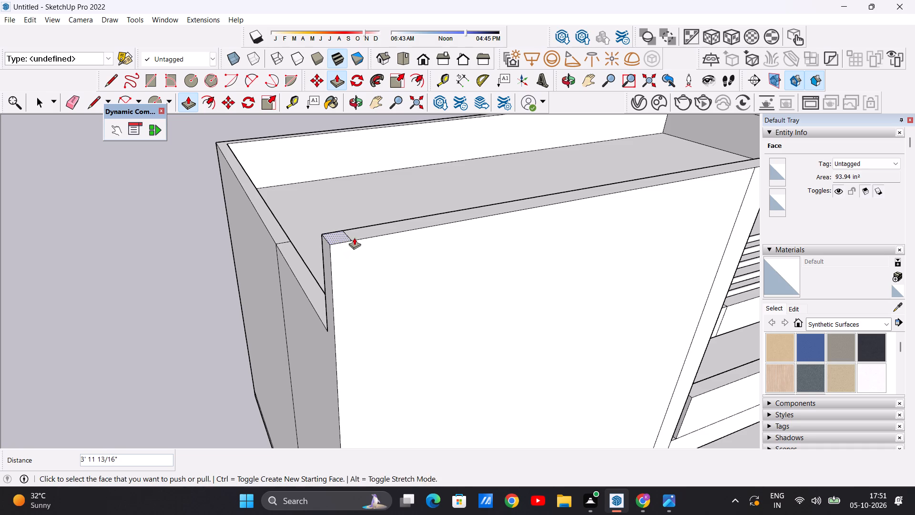
Erase the short seam line across the tall front wall's top, near its outer corner.
key("space")
middle_click_drag(354, 228, 314, 298)
scroll(302, 310, "up", 8)
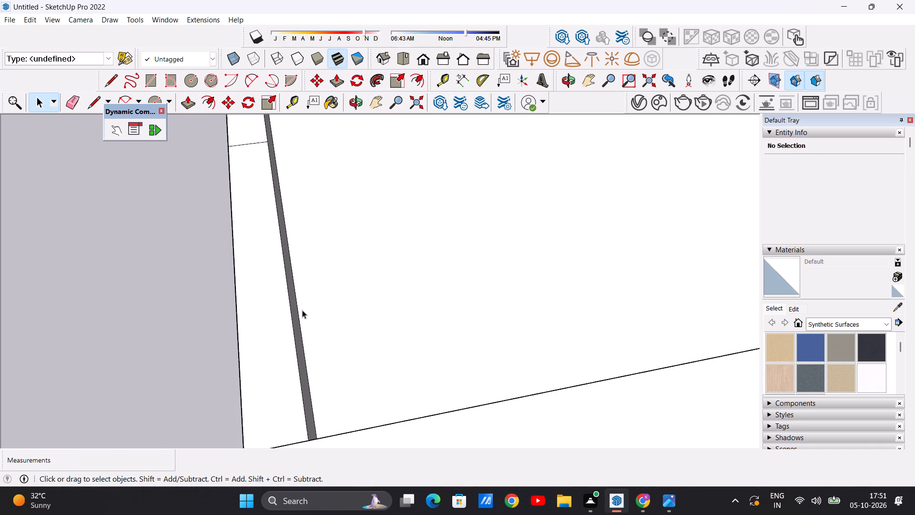
key("e")
scroll(308, 313, "down", 8)
scroll(313, 329, "up", 6)
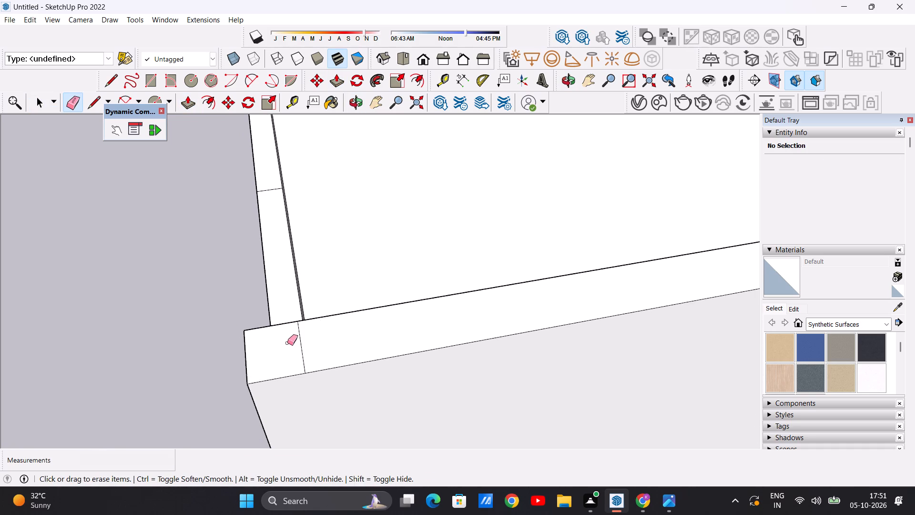
left_click_drag(288, 343, 307, 342)
key("space")
Erase the vertical seam line on the tall front wall's face, along the edge beside the balconies.
scroll(300, 315, "down", 16)
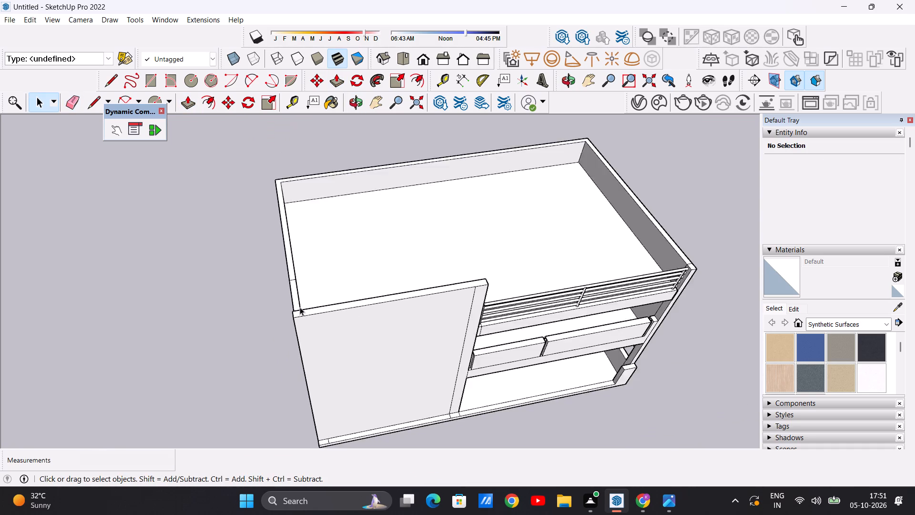
scroll(300, 307, "down", 6)
middle_click_drag(316, 315, 269, 204)
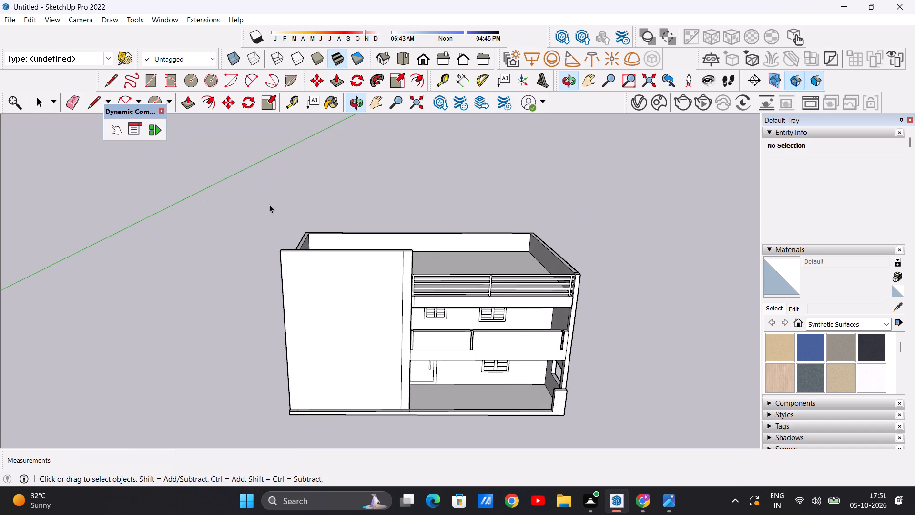
scroll(269, 205, "down", 2)
scroll(387, 307, "up", 2)
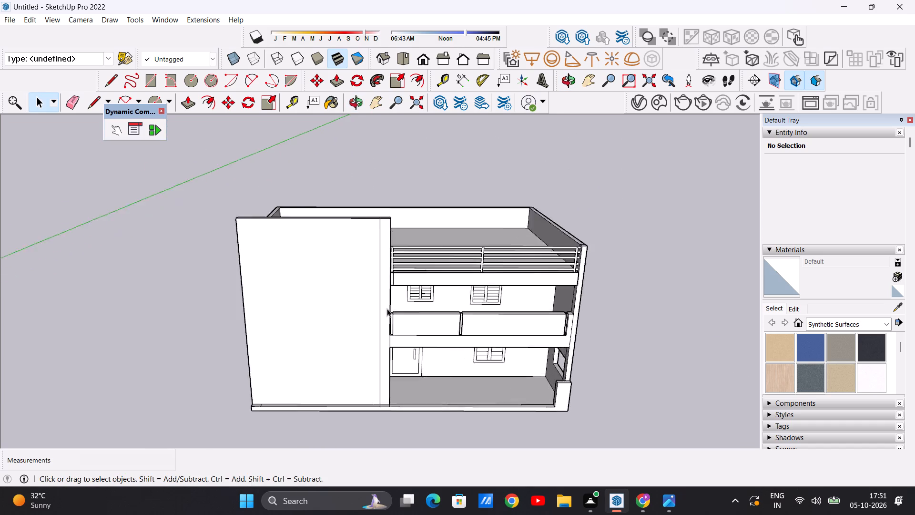
scroll(387, 309, "up", 8)
key("e")
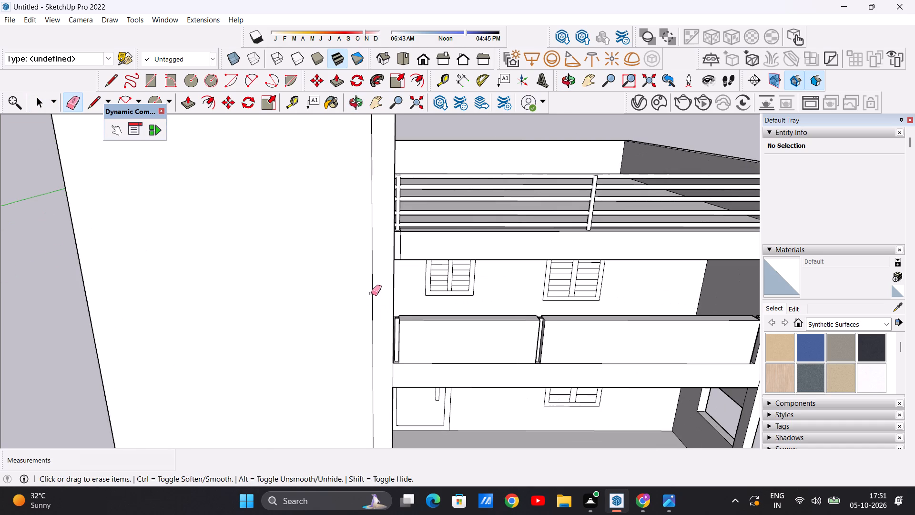
left_click(371, 286)
key("space")
Draw an upright rectangle about 24' 3 1/4" high by 9' 2 1/4" wide near the middle of the tall front wall's face.
scroll(383, 306, "down", 5)
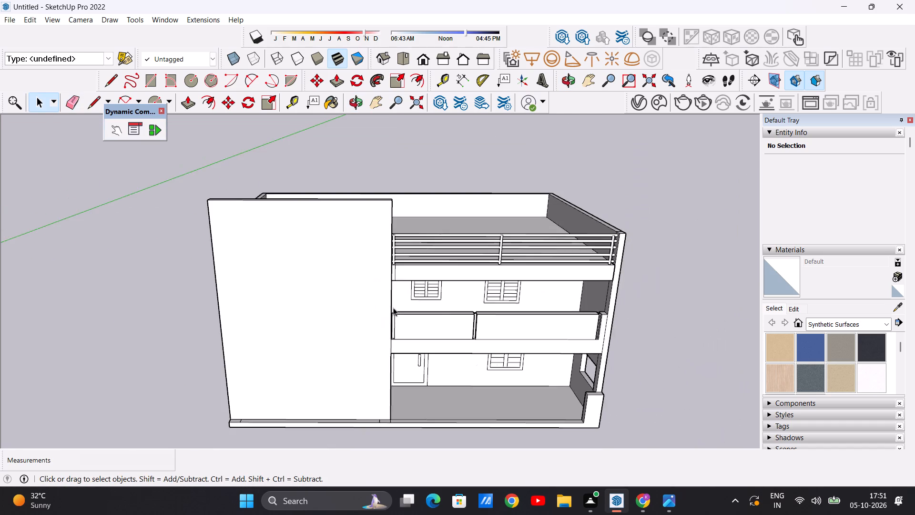
scroll(393, 308, "down", 10)
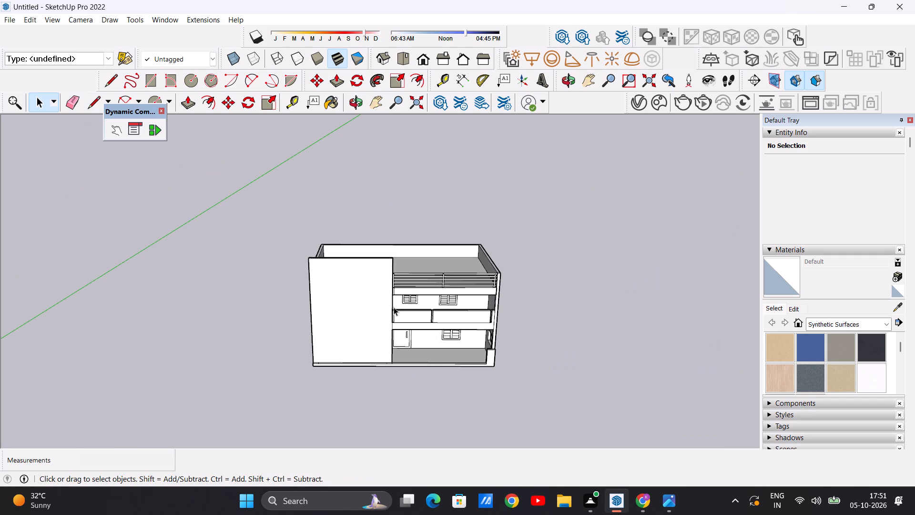
scroll(427, 337, "down", 4)
middle_click_drag(408, 356, 407, 341)
scroll(396, 308, "up", 6)
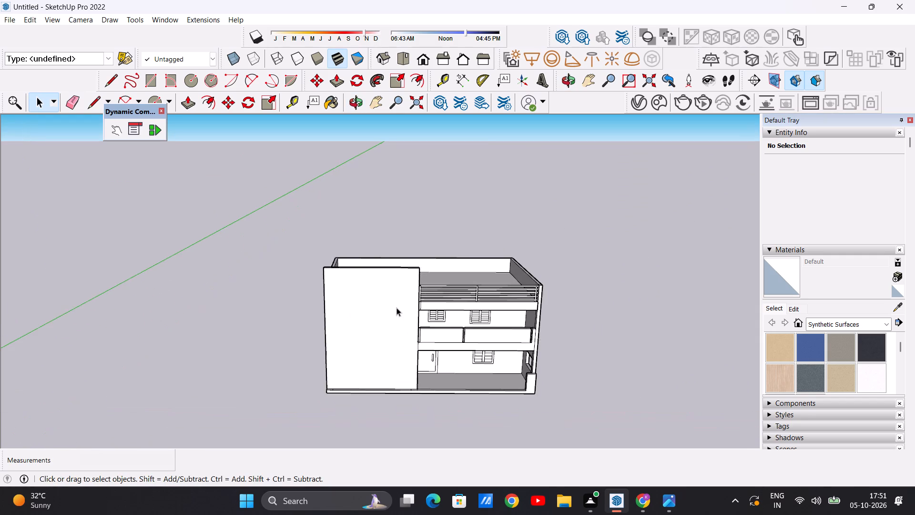
middle_click_drag(395, 340, 393, 332)
scroll(406, 312, "up", 2)
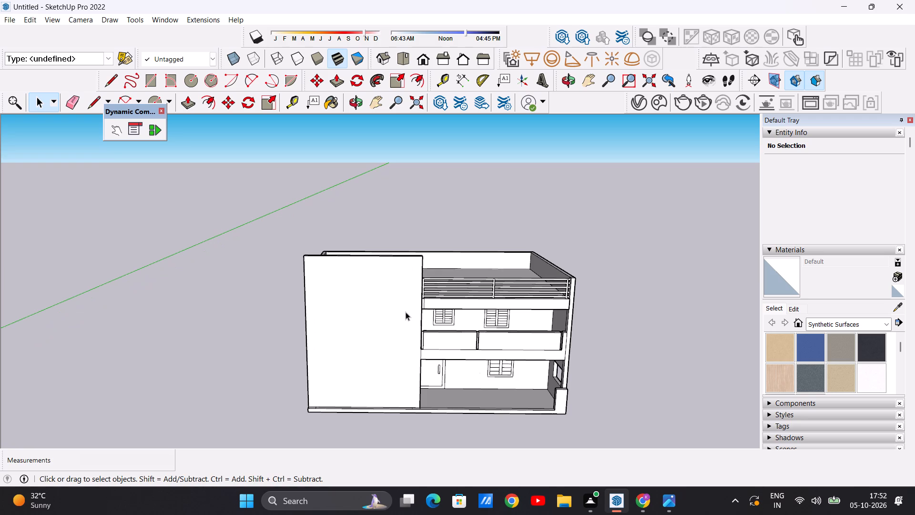
scroll(406, 312, "up", 3)
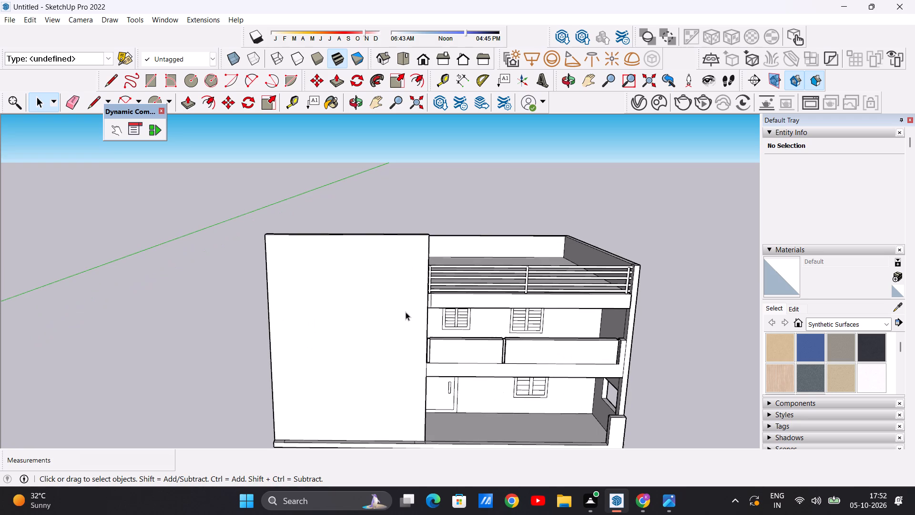
scroll(406, 312, "down", 2)
key("r")
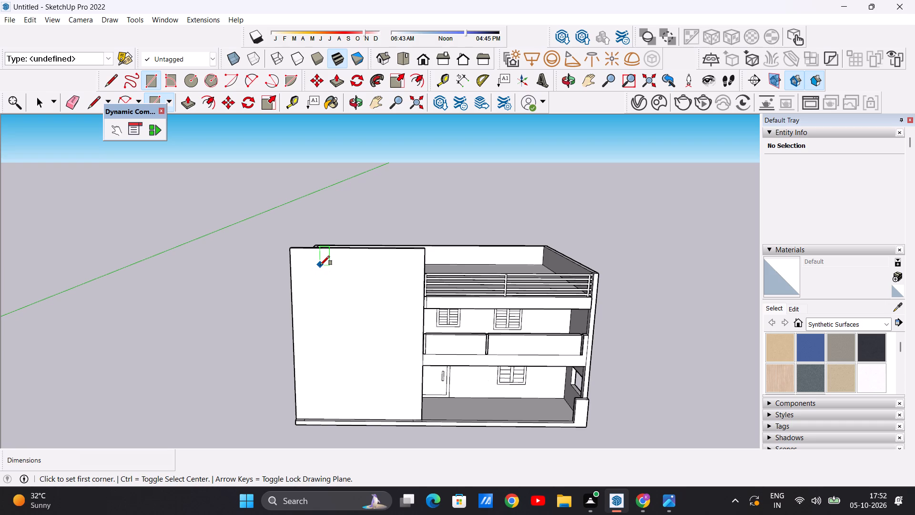
left_click(324, 276)
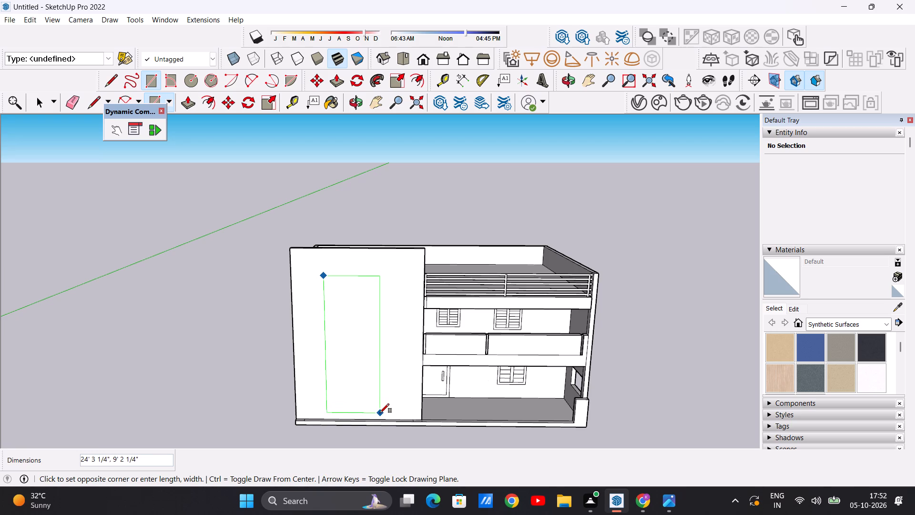
left_click(380, 413)
key("space")
Offset the rectangle on the tall front wall inward by about 1' 2 1/16" to form a frame border.
scroll(380, 338, "down", 2)
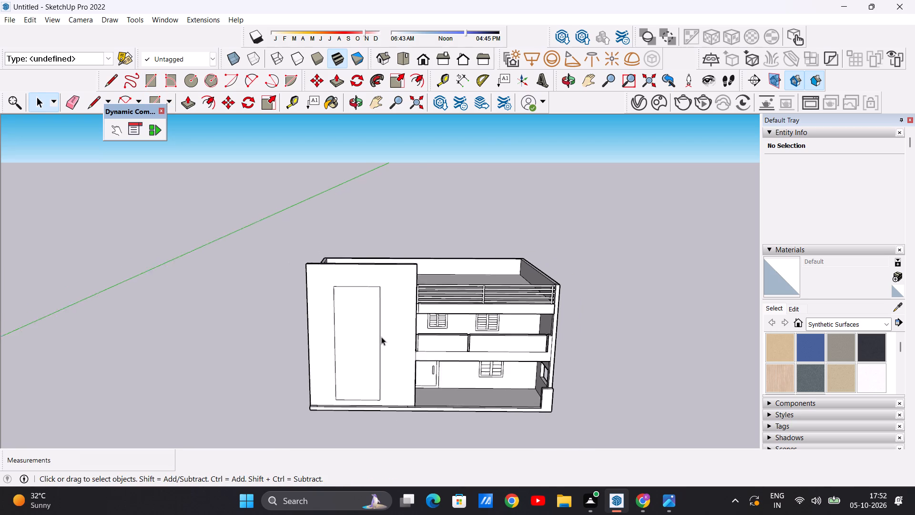
scroll(381, 337, "down", 1)
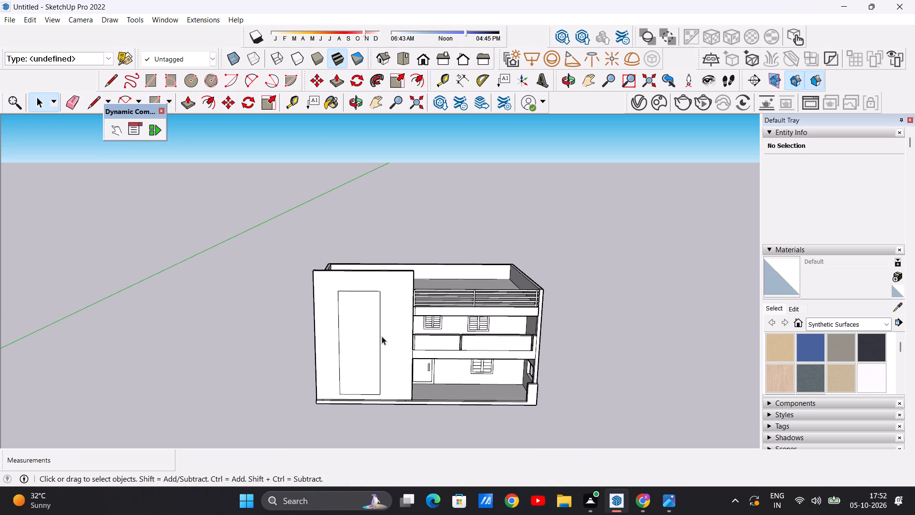
scroll(382, 336, "up", 3)
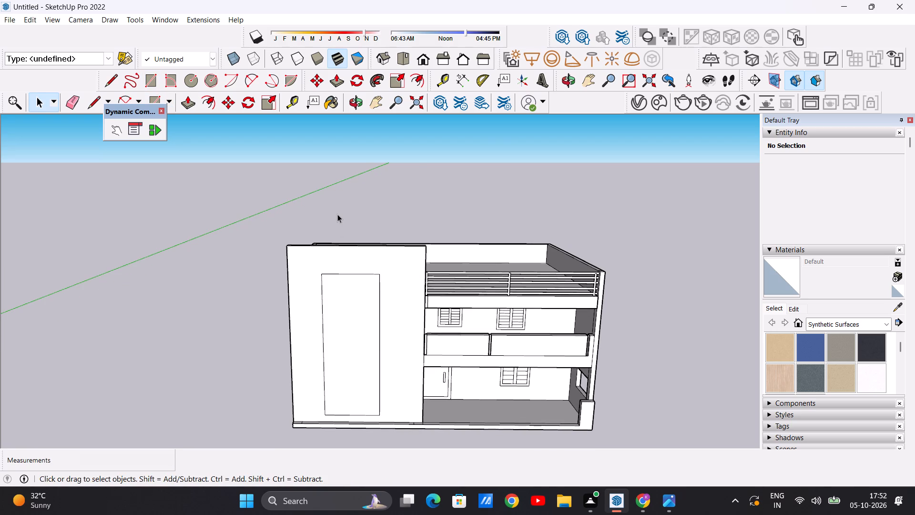
left_click(210, 102)
scroll(355, 356, "up", 5)
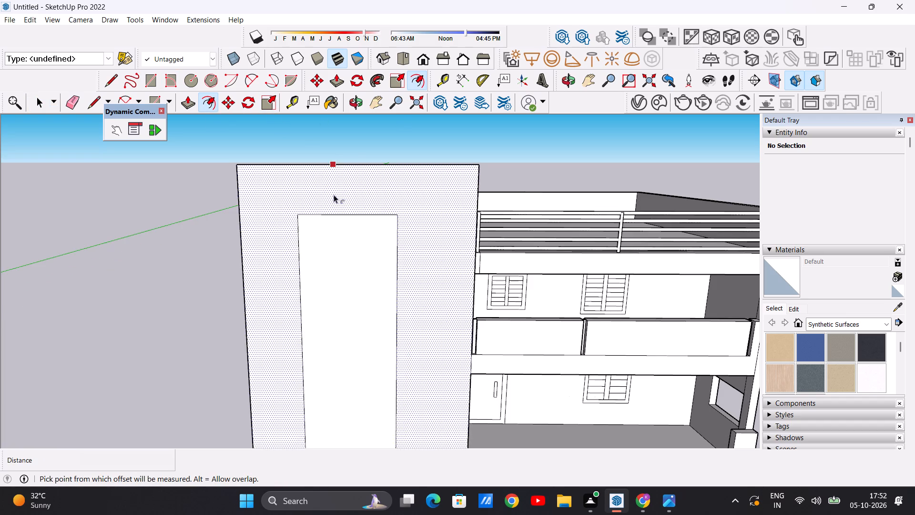
left_click(335, 222)
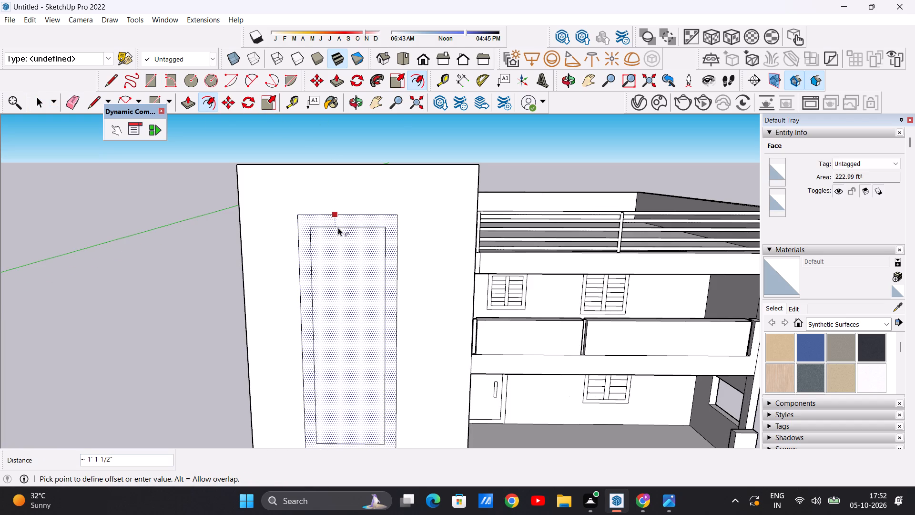
left_click(338, 227)
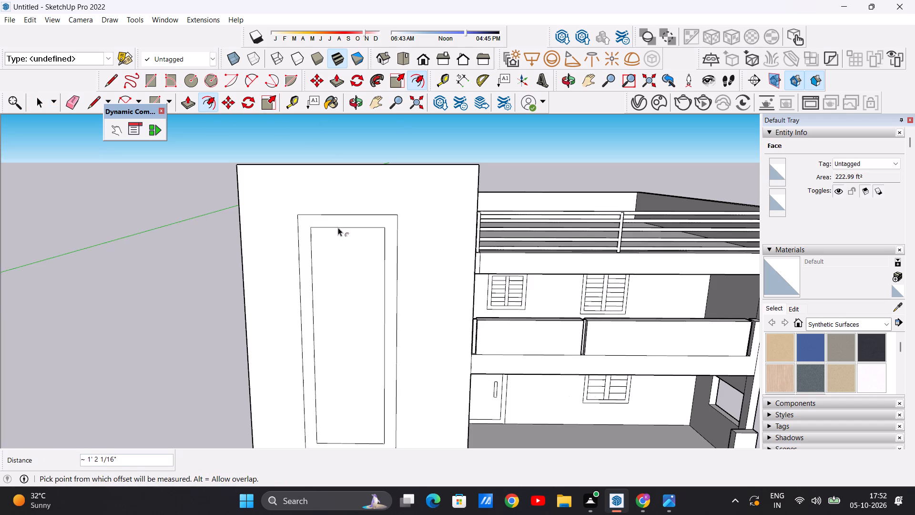
key("space")
left_click(159, 233)
Examine the framed rectangle on the tall front wall from the front, from the side and from above.
scroll(412, 323, "down", 11)
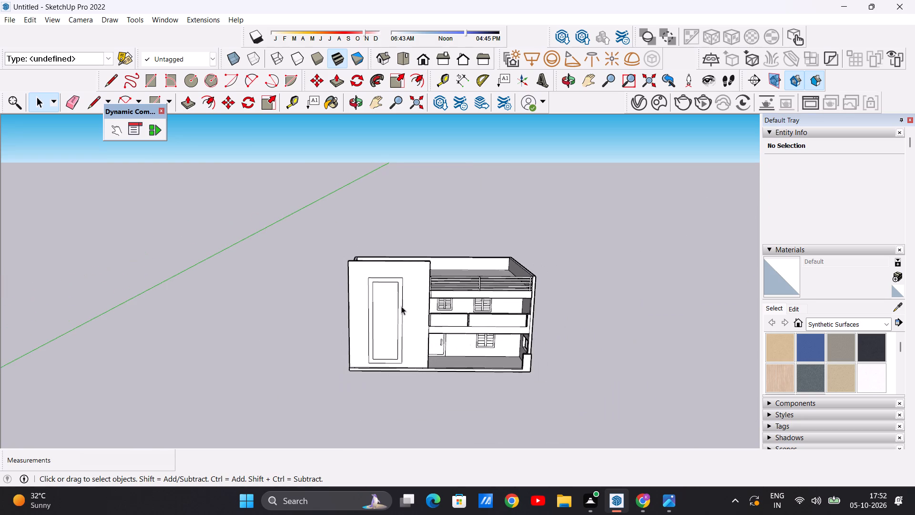
scroll(401, 306, "down", 3)
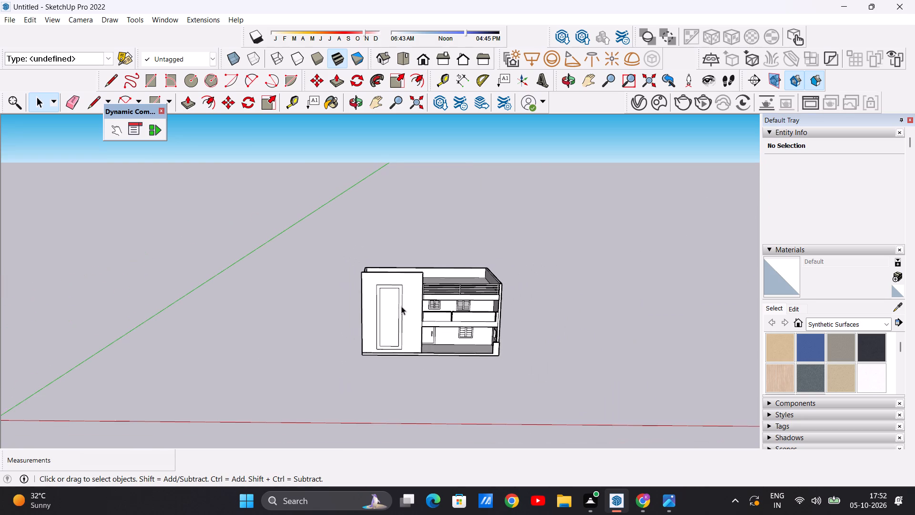
scroll(408, 328, "up", 6)
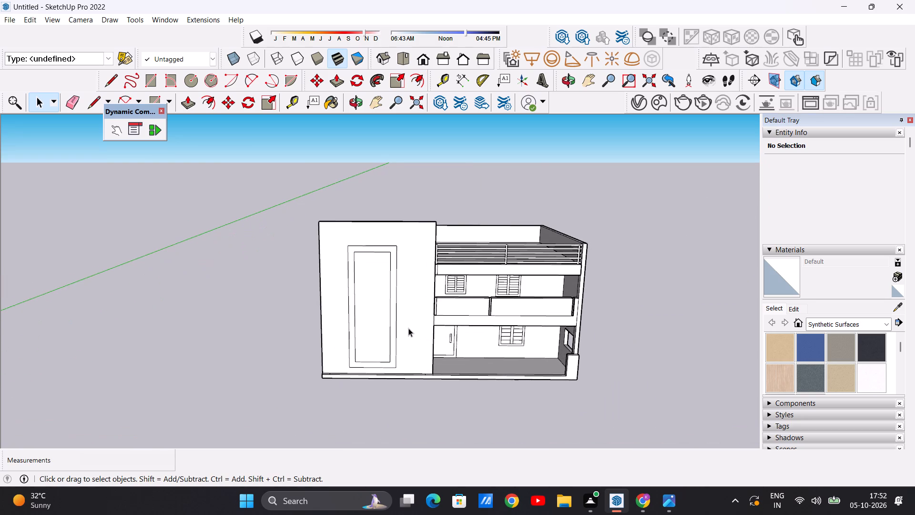
scroll(407, 260, "down", 4)
scroll(408, 335, "up", 7)
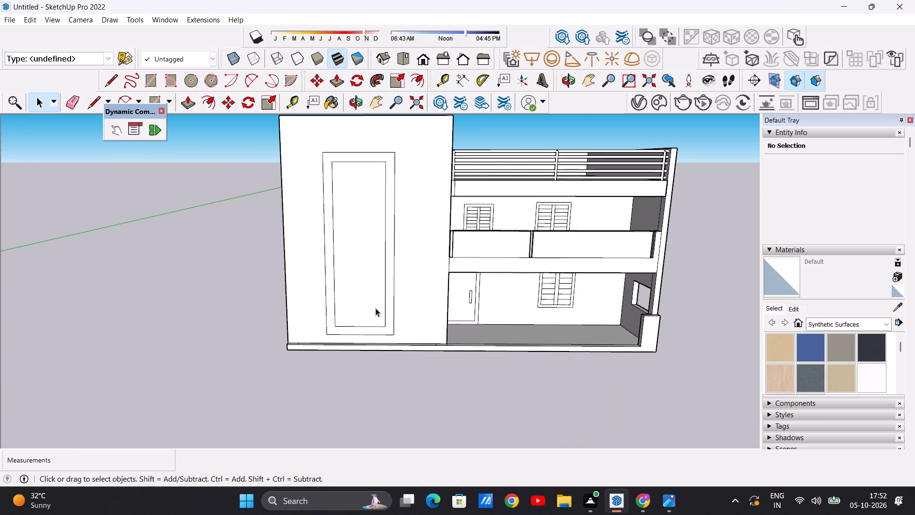
middle_click_drag(376, 308, 646, 312)
middle_click_drag(644, 312, 369, 305)
scroll(580, 345, "down", 4)
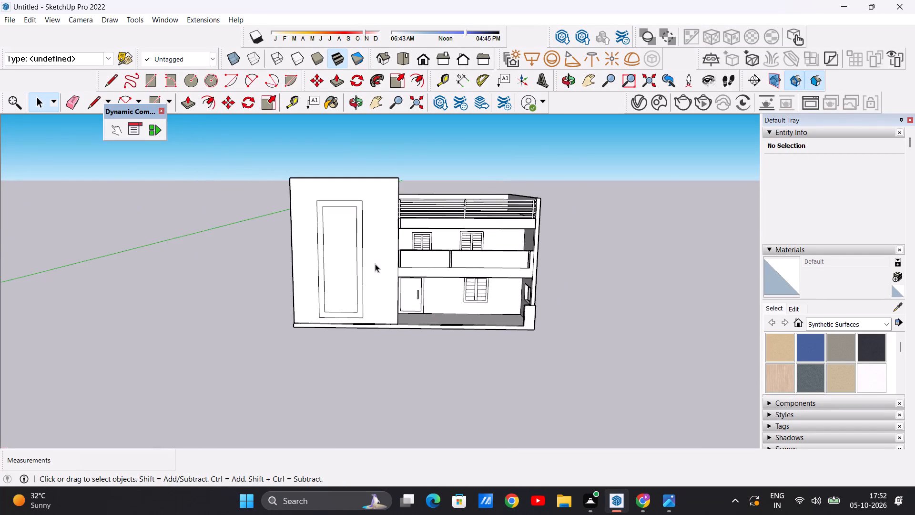
scroll(325, 264, "up", 4)
middle_click_drag(311, 275, 363, 283)
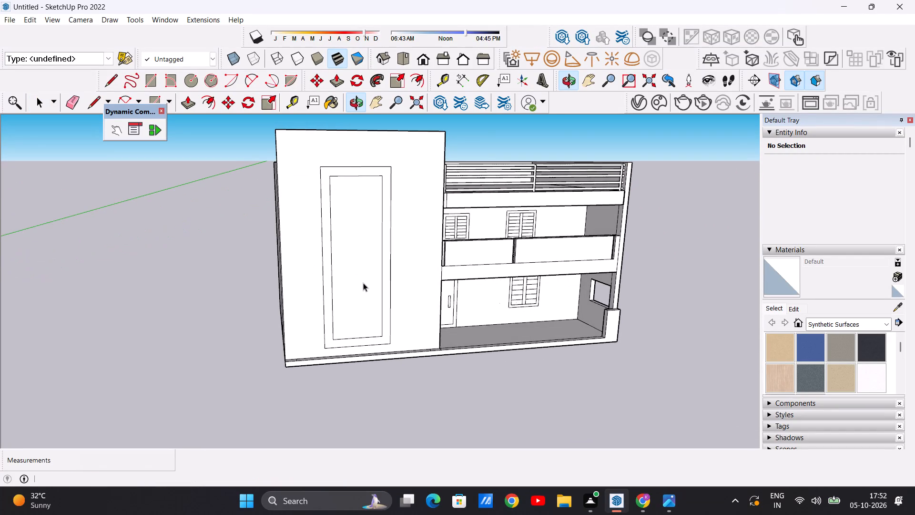
scroll(363, 283, "down", 5)
scroll(375, 266, "up", 4)
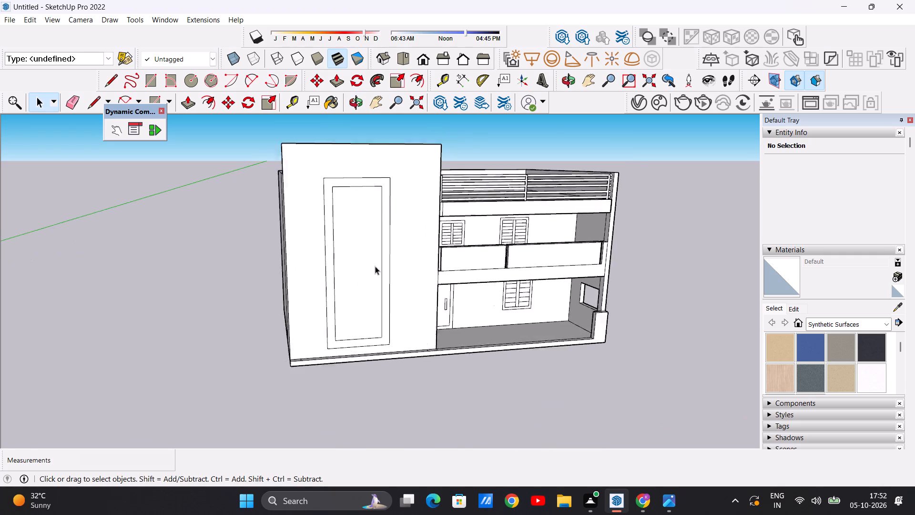
scroll(375, 266, "up", 1)
scroll(431, 258, "down", 6)
scroll(374, 258, "up", 6)
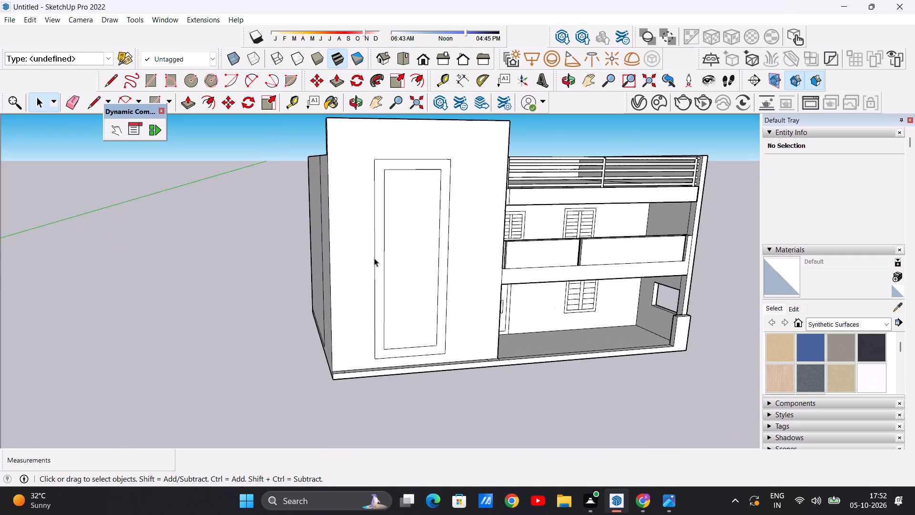
scroll(395, 244, "down", 4)
middle_click_drag(390, 243, 436, 275)
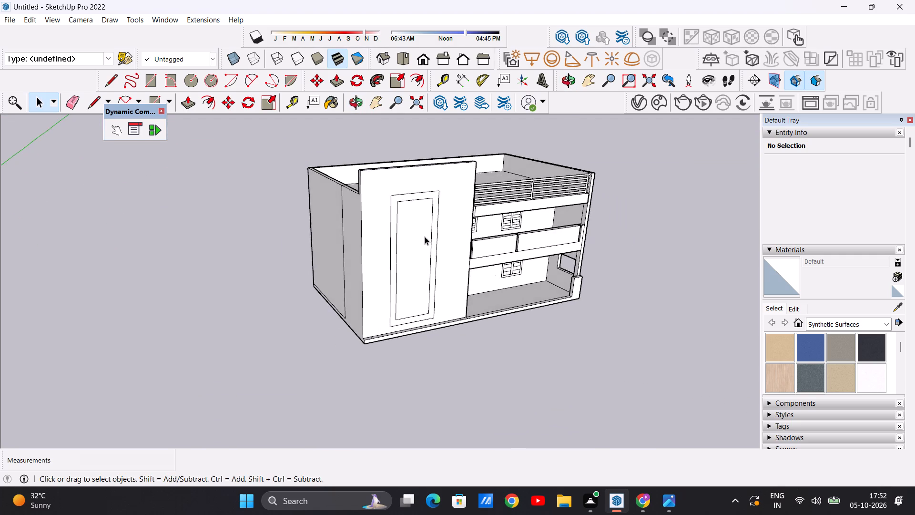
scroll(427, 226, "up", 2)
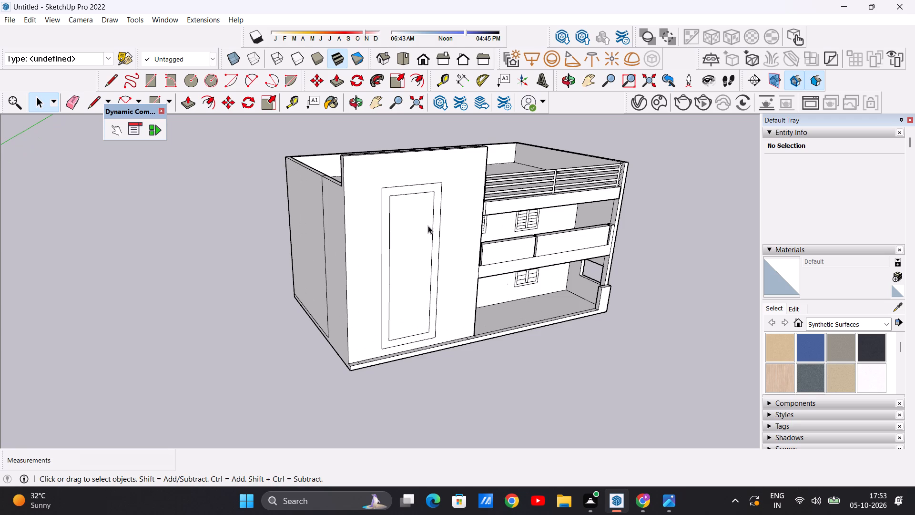
scroll(448, 232, "down", 3)
middle_click_drag(388, 213, 345, 225)
scroll(381, 191, "up", 5)
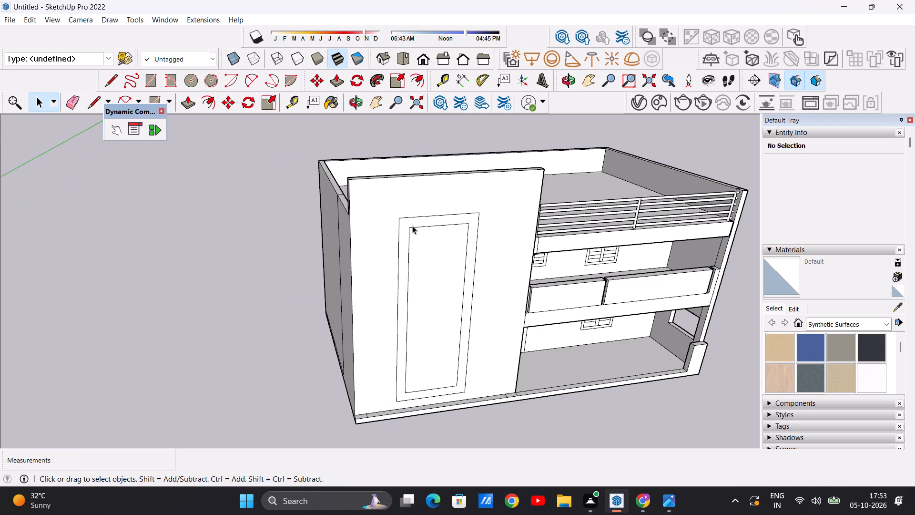
scroll(424, 202, "down", 5)
scroll(416, 233, "up", 3)
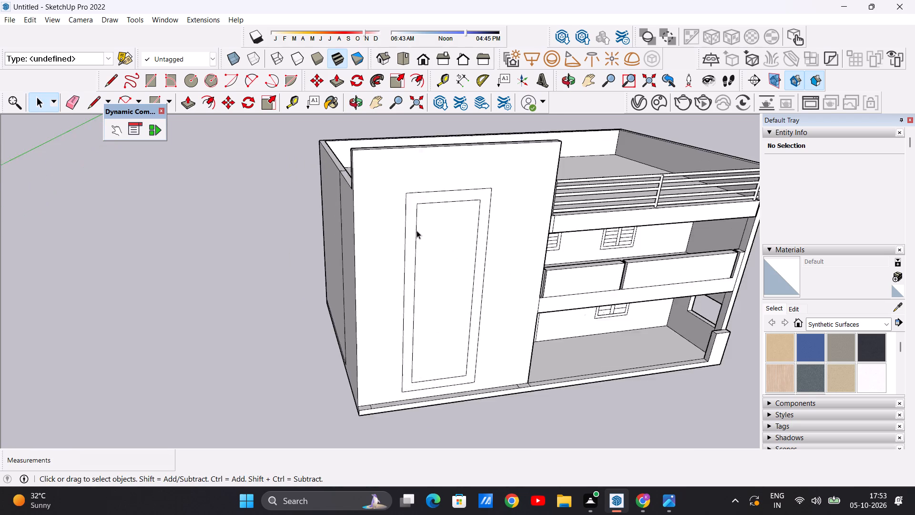
scroll(417, 230, "up", 3)
middle_click_drag(423, 247, 416, 218)
scroll(405, 227, "down", 11)
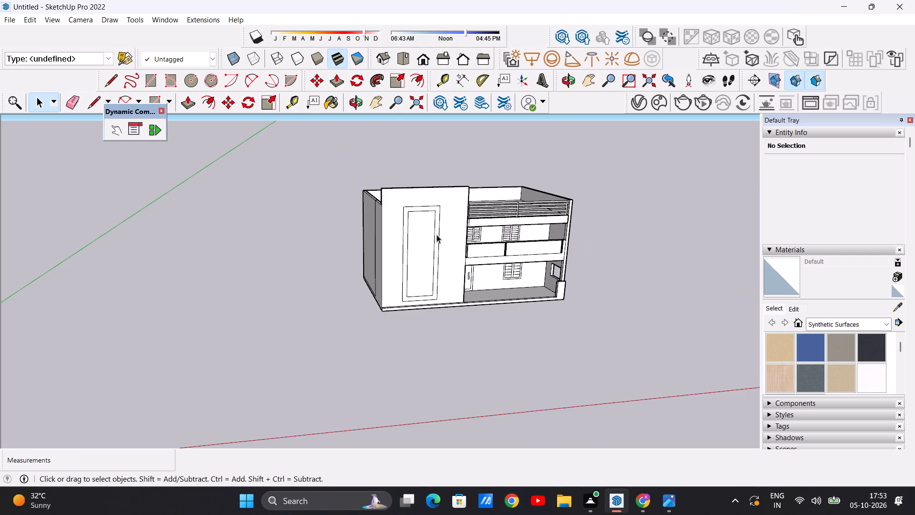
scroll(438, 236, "up", 7)
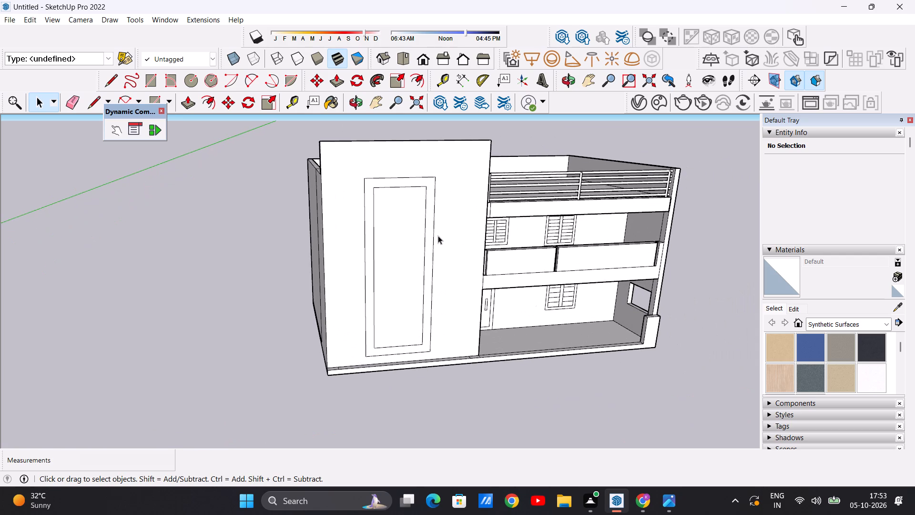
Push/Pull the frame border on the tall front wall outward by about 1' 7 5/16".
scroll(438, 236, "down", 3)
middle_click_drag(388, 229, 395, 223)
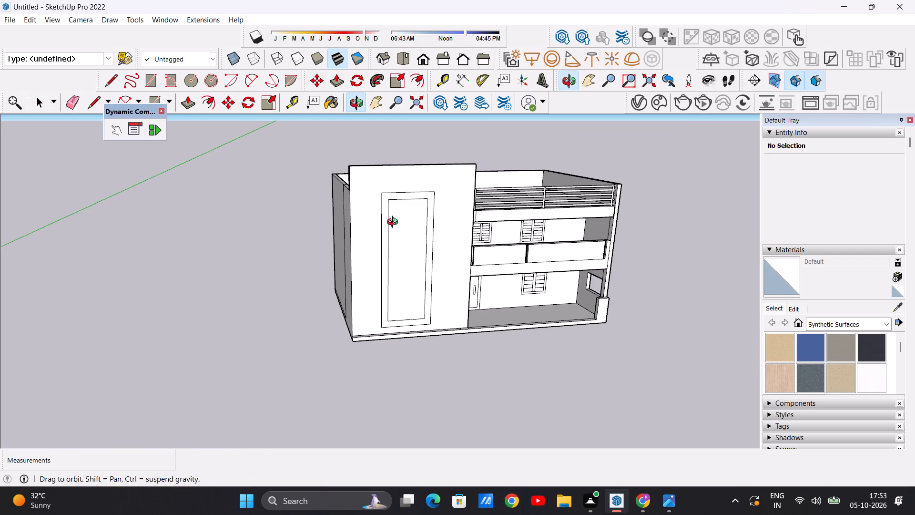
middle_click_drag(395, 223, 411, 221)
scroll(405, 203, "up", 7)
key("p")
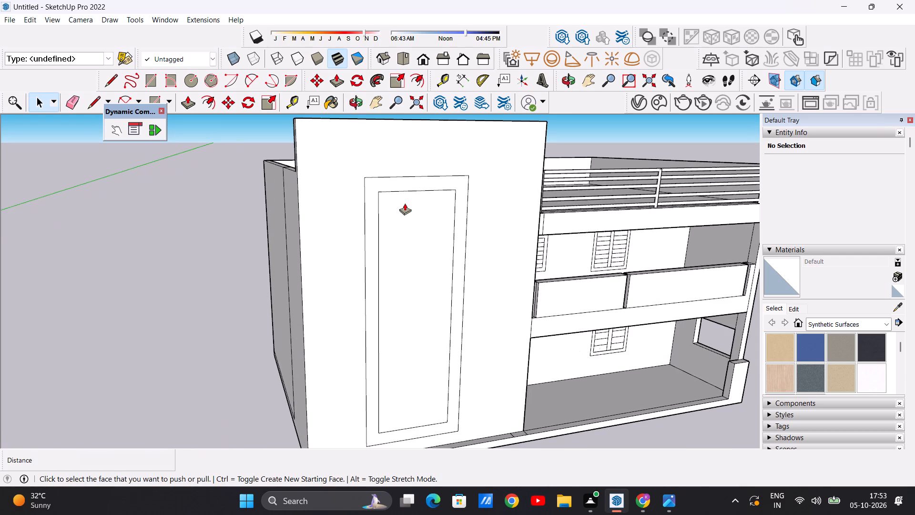
scroll(405, 203, "down", 6)
middle_click_drag(362, 262, 399, 303)
scroll(398, 221, "up", 12)
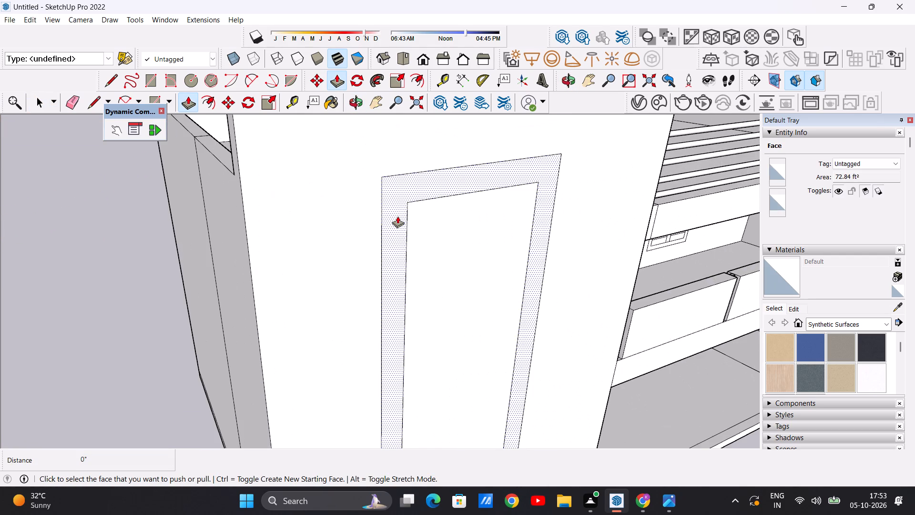
left_click(397, 216)
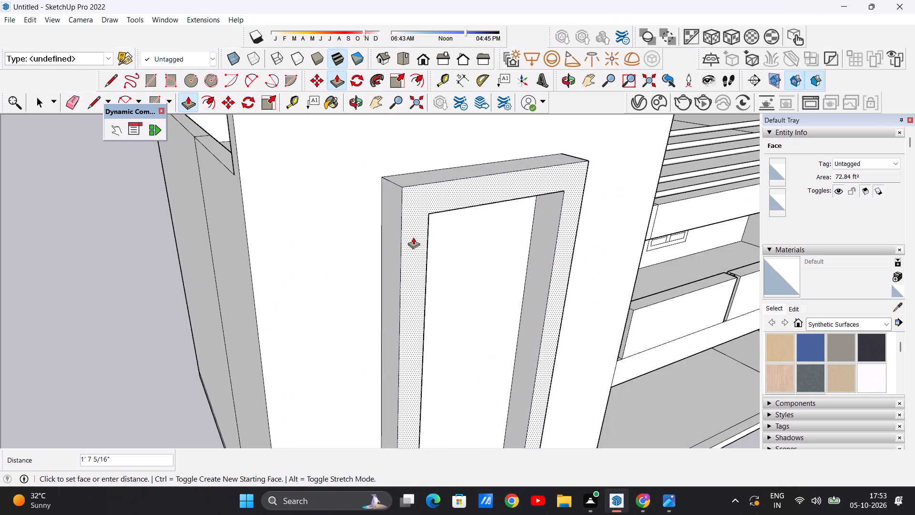
left_click(413, 237)
key("space")
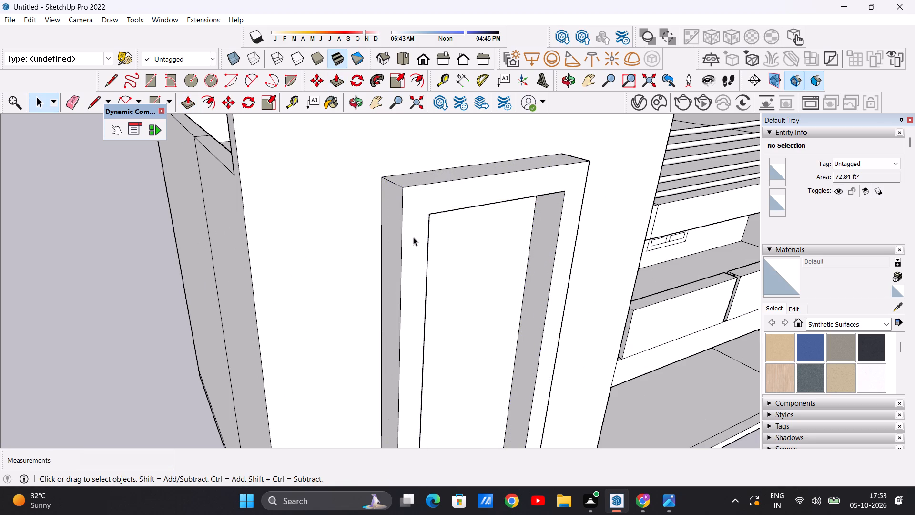
Examine the projecting frame on the tall wall and the balcony side of the house from several angles.
scroll(415, 237, "down", 19)
middle_click_drag(507, 241, 403, 206)
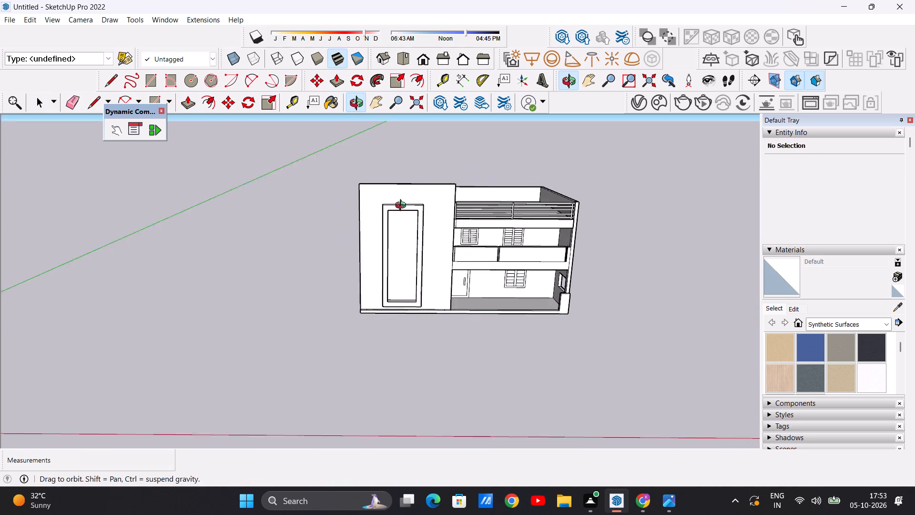
middle_click_drag(403, 206, 406, 194)
scroll(409, 221, "up", 5)
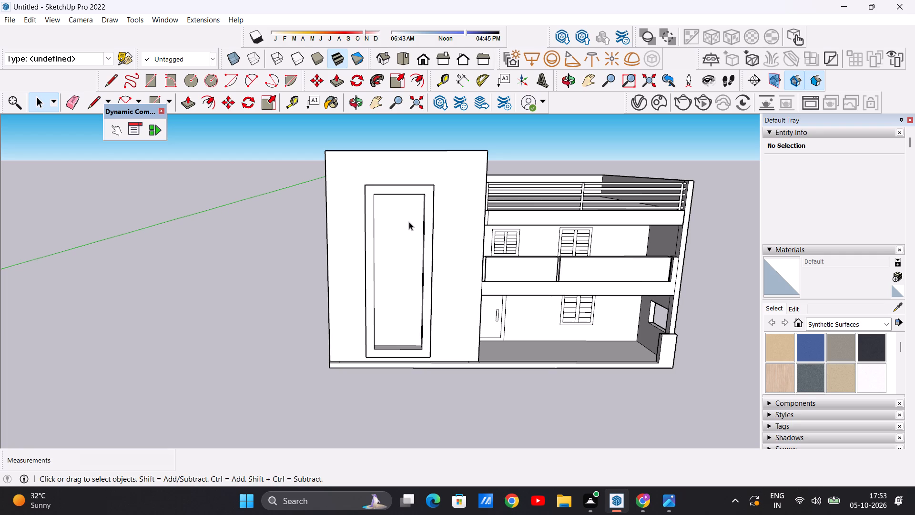
scroll(411, 235, "down", 6)
scroll(457, 233, "up", 5)
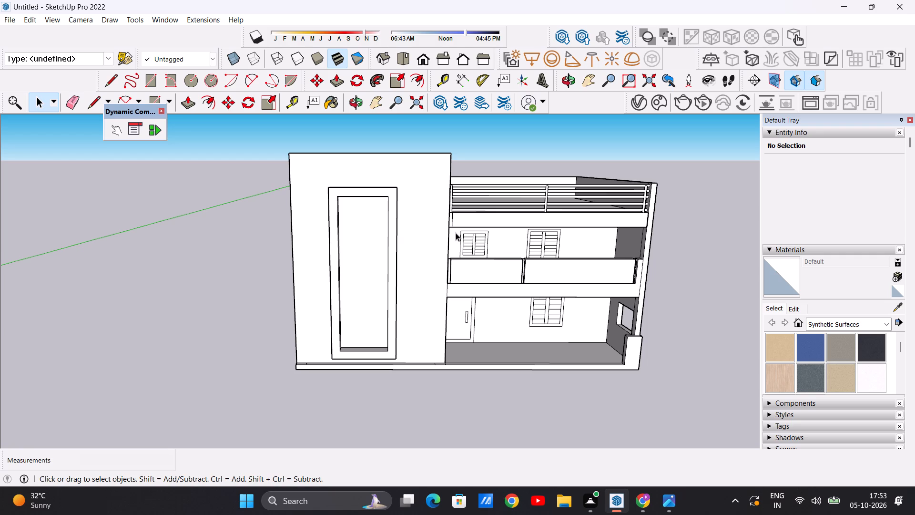
middle_click_drag(433, 237, 539, 250)
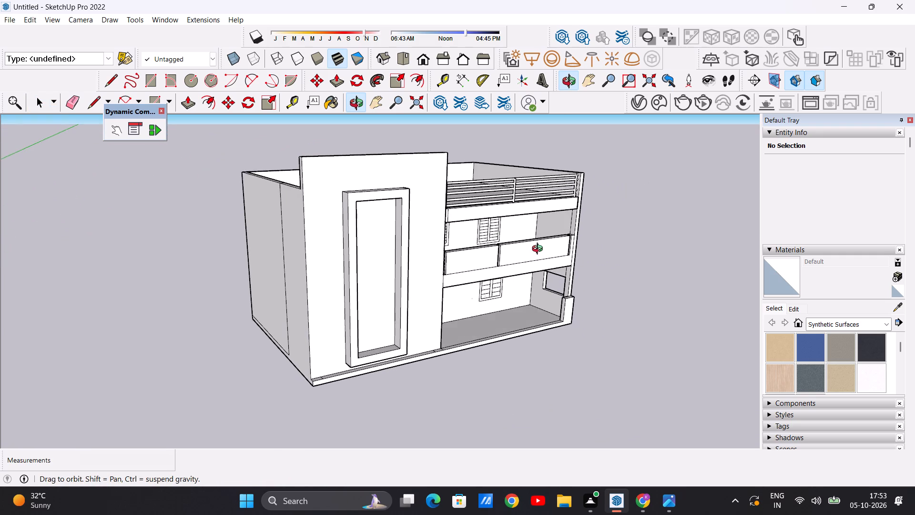
middle_click_drag(539, 250, 539, 249)
scroll(466, 250, "up", 13)
scroll(463, 287, "down", 1)
scroll(463, 287, "up", 2)
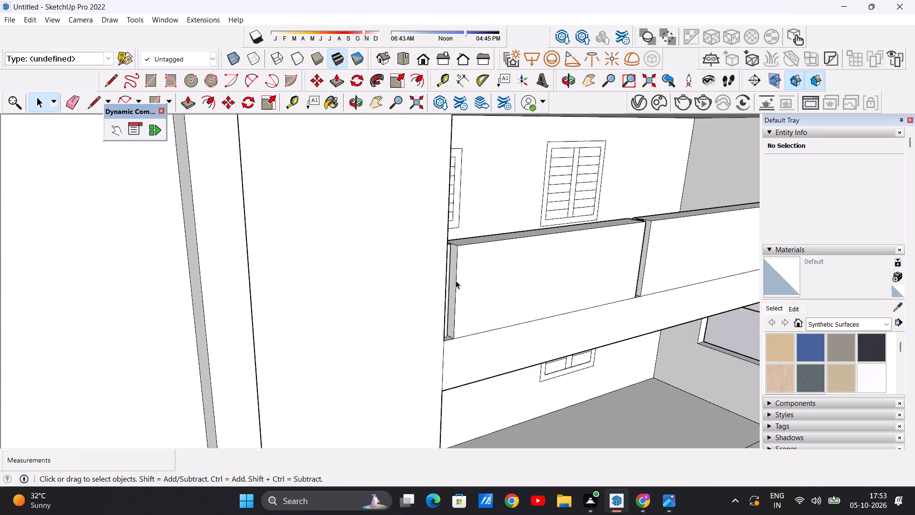
scroll(453, 277, "down", 12)
middle_click_drag(450, 260, 470, 291)
scroll(462, 215, "up", 15)
scroll(436, 247, "down", 20)
scroll(436, 247, "down", 5)
middle_click_drag(501, 274, 494, 272)
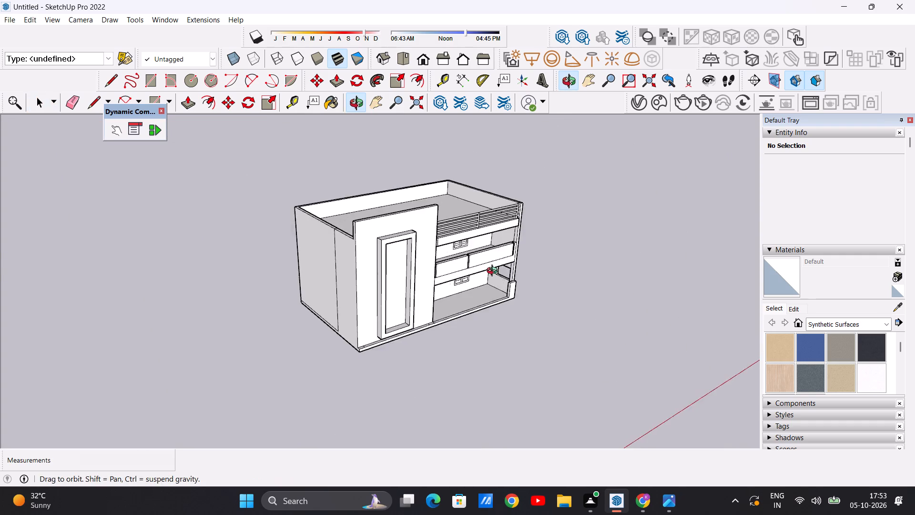
middle_click_drag(494, 272, 411, 254)
middle_click_drag(610, 287, 570, 217)
scroll(435, 246, "up", 6)
scroll(489, 323, "down", 10)
scroll(415, 327, "up", 8)
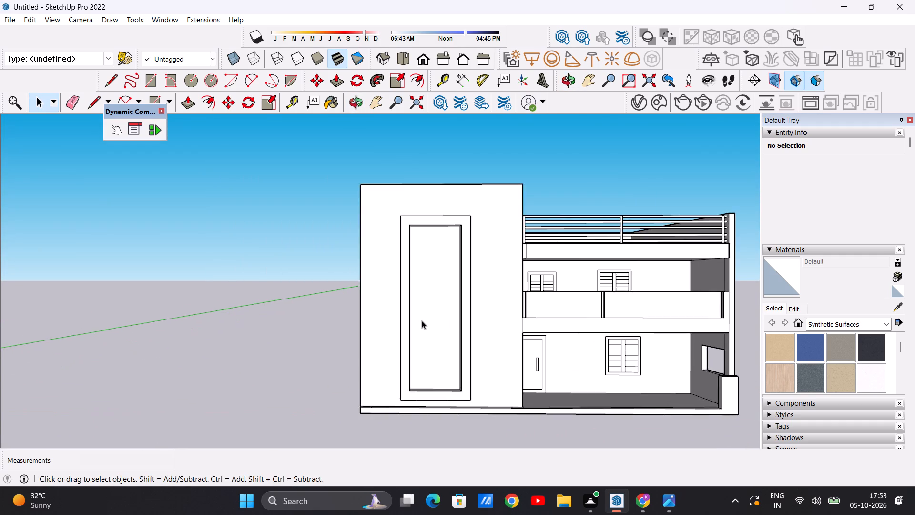
scroll(422, 319, "down", 5)
scroll(483, 319, "up", 5)
scroll(483, 319, "down", 3)
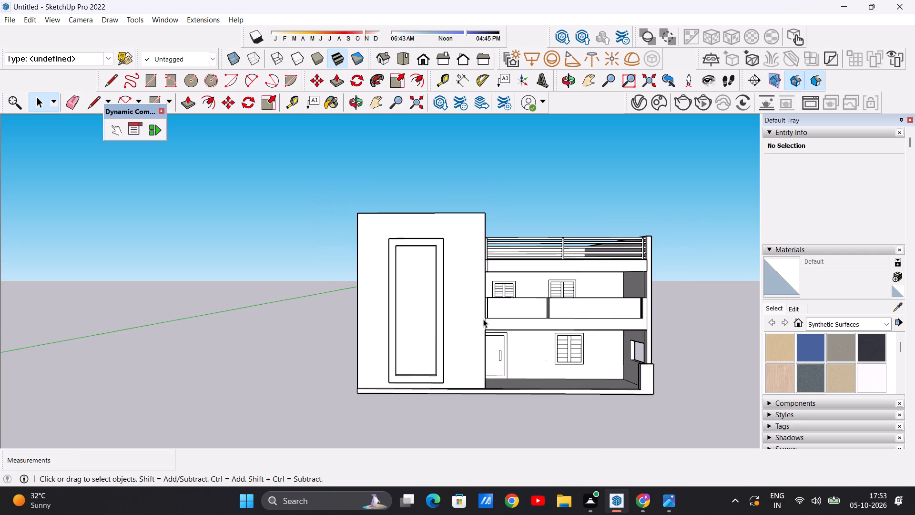
scroll(483, 319, "down", 1)
scroll(483, 319, "up", 6)
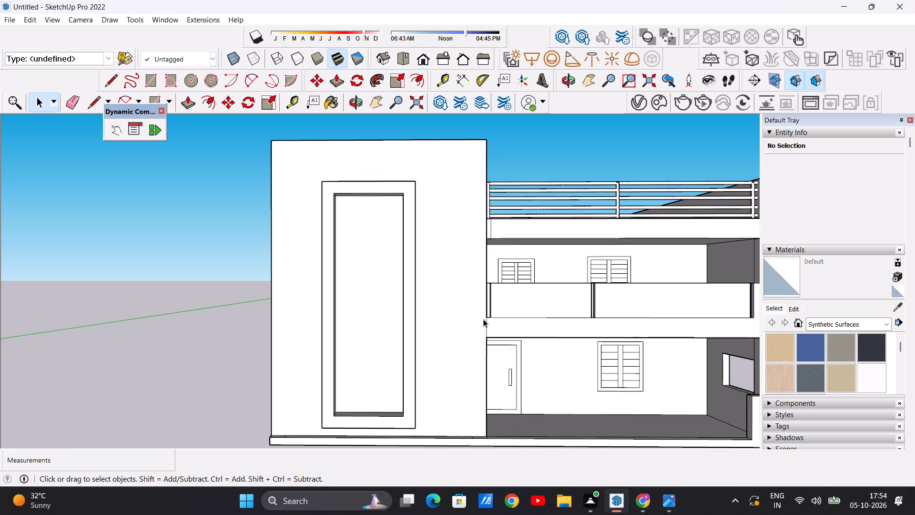
scroll(483, 319, "down", 6)
Push/Pull the small base ledge face beside the porch up 4' 3 7/8", level with the existing post at the porch's far corner.
middle_click_drag(468, 367, 474, 458)
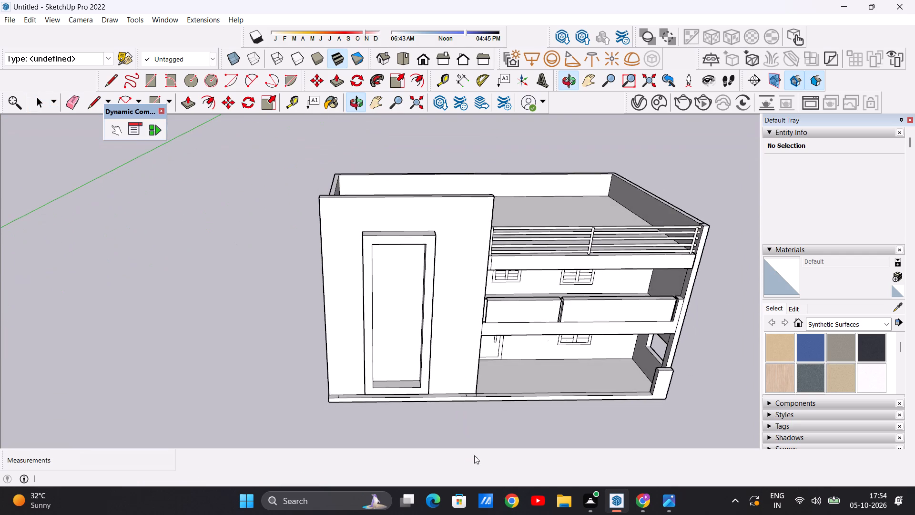
scroll(476, 402, "up", 9)
middle_click_drag(444, 424, 431, 465)
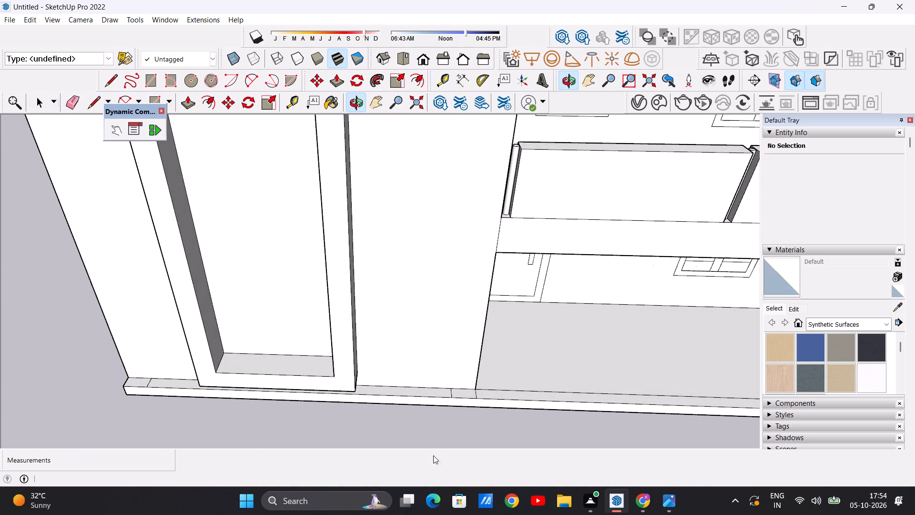
scroll(475, 400, "up", 7)
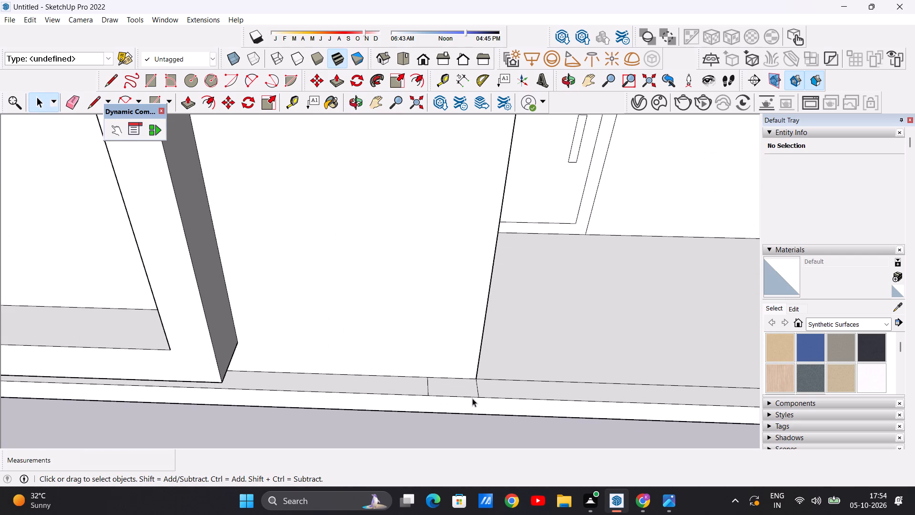
key("p")
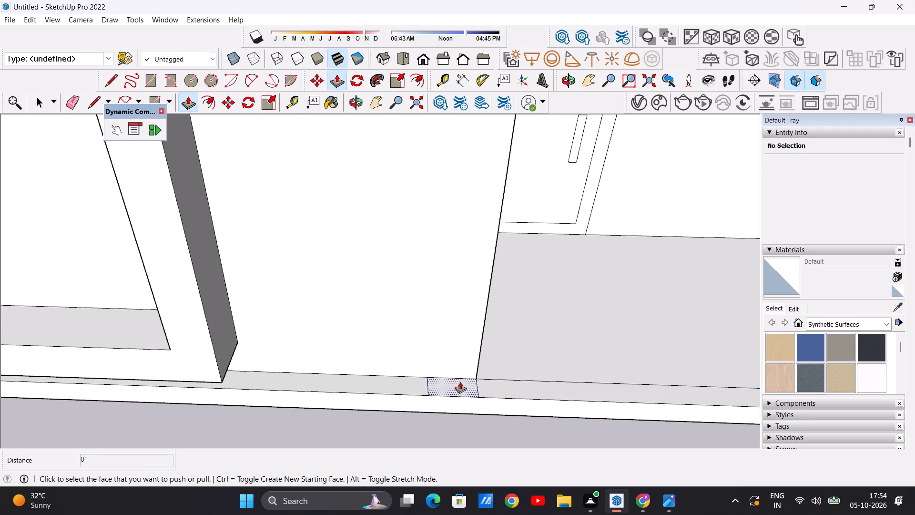
left_click(460, 381)
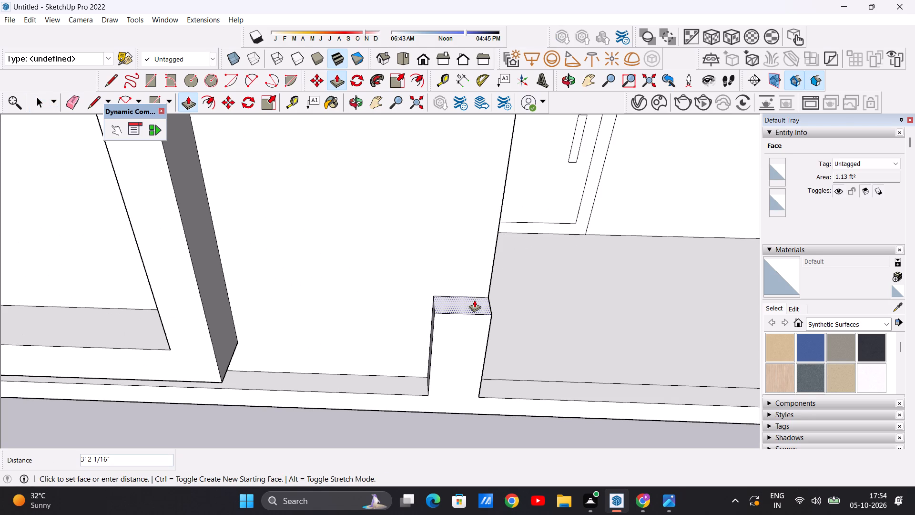
scroll(493, 242, "down", 20)
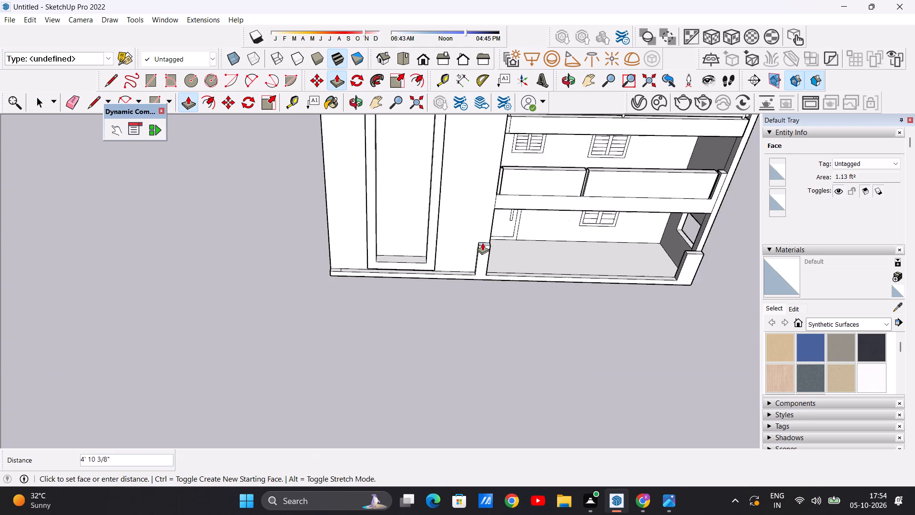
middle_click_drag(487, 219, 463, 193)
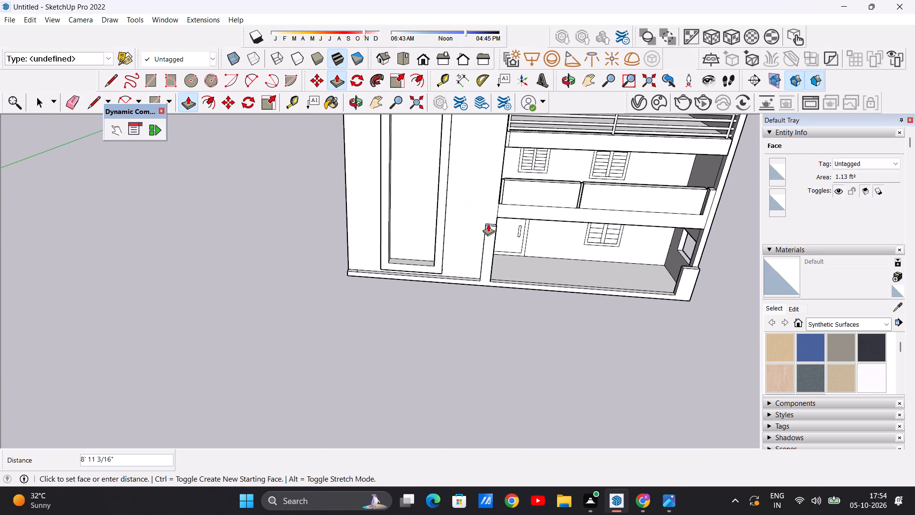
left_click(686, 266)
Push/Pull the small ledge face at the tall wall's outer corner up 4' 3 7/8", level with the post beside the porch.
middle_click_drag(546, 360, 548, 303)
scroll(546, 360, "up", 1)
scroll(482, 230, "up", 14)
scroll(431, 272, "down", 3)
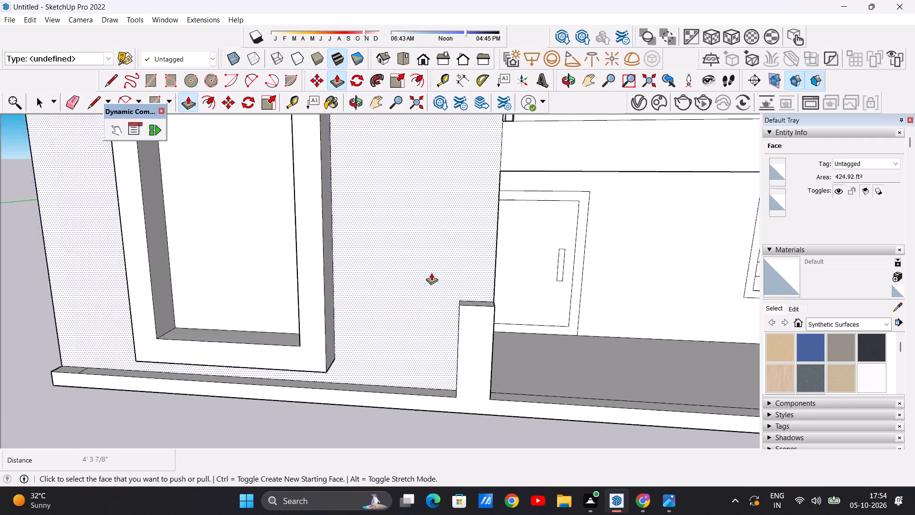
scroll(431, 273, "down", 19)
scroll(570, 289, "up", 7)
scroll(442, 337, "up", 6)
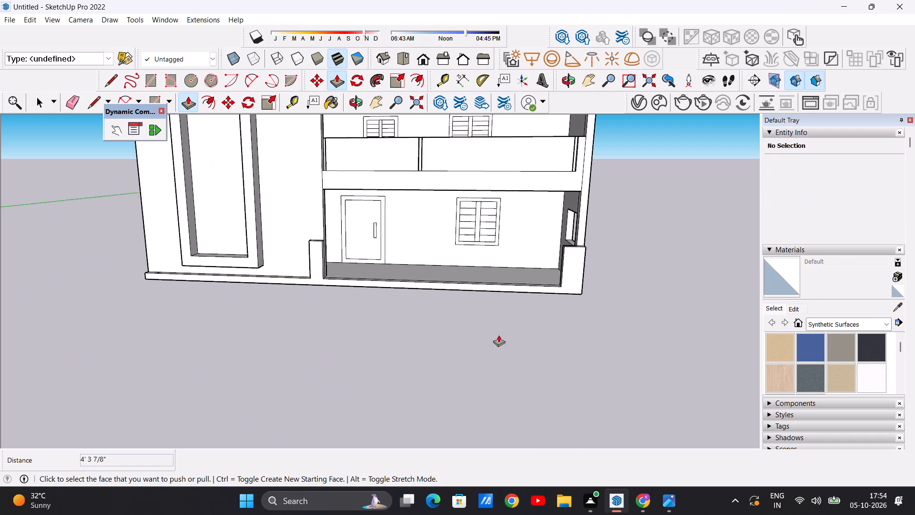
scroll(548, 336, "down", 13)
middle_click_drag(345, 290, 331, 358)
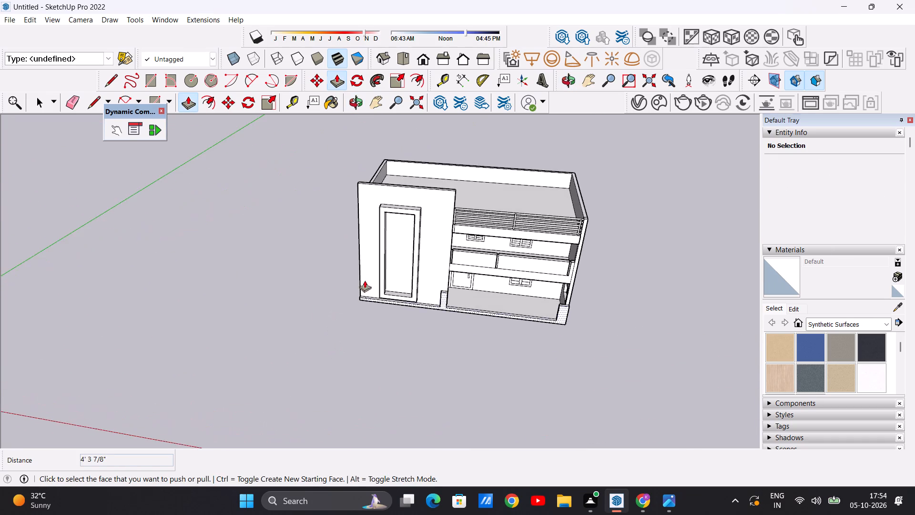
scroll(375, 269, "up", 20)
scroll(375, 269, "up", 4)
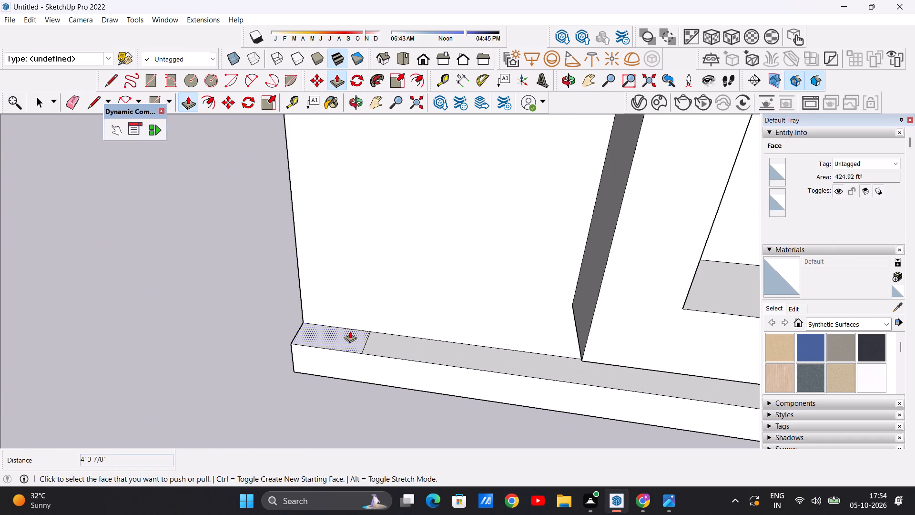
left_click(350, 331)
scroll(350, 227, "down", 11)
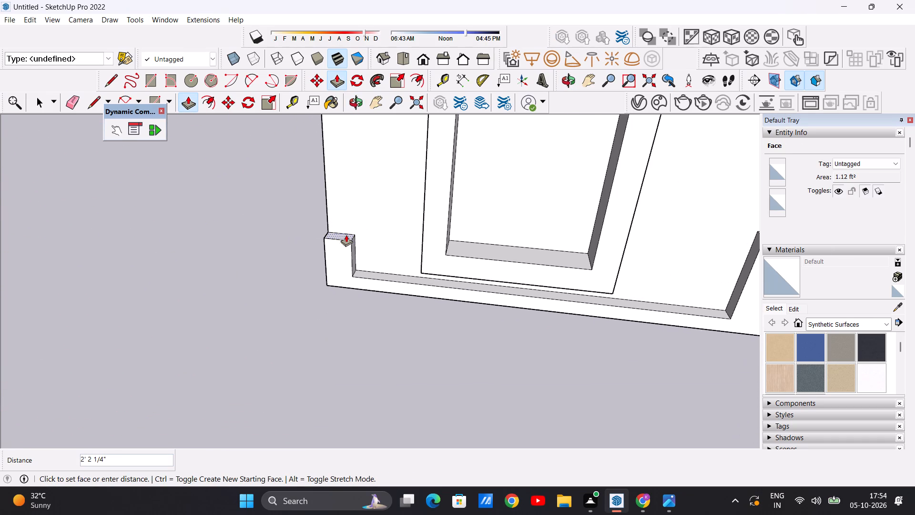
scroll(355, 218, "down", 15)
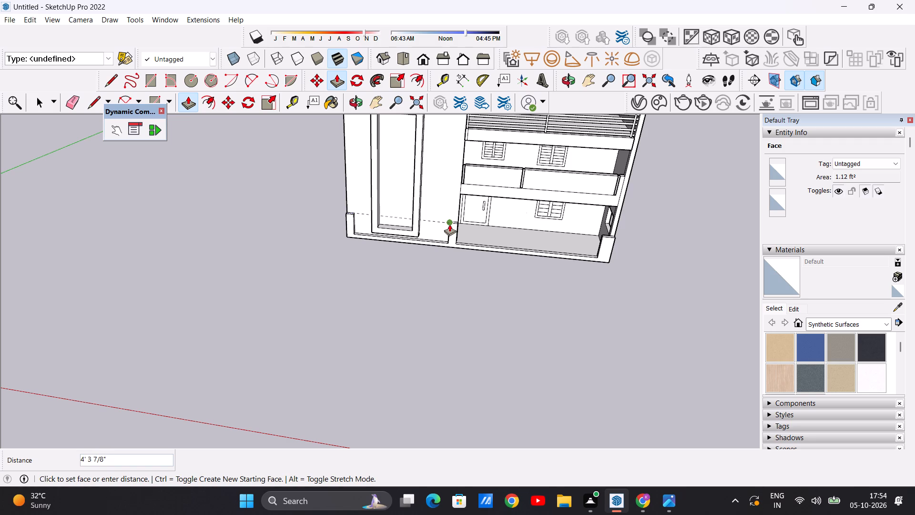
left_click(449, 224)
key("space")
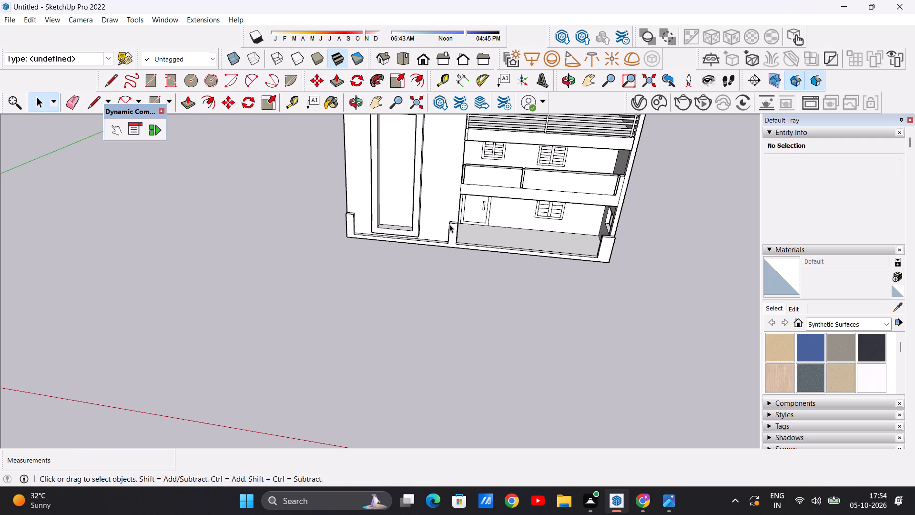
Push/Pull the projecting frame border on the tall front wall back toward the wall by about 1' 15/16".
scroll(423, 323, "down", 7)
middle_click_drag(432, 344, 450, 225)
scroll(384, 273, "up", 10)
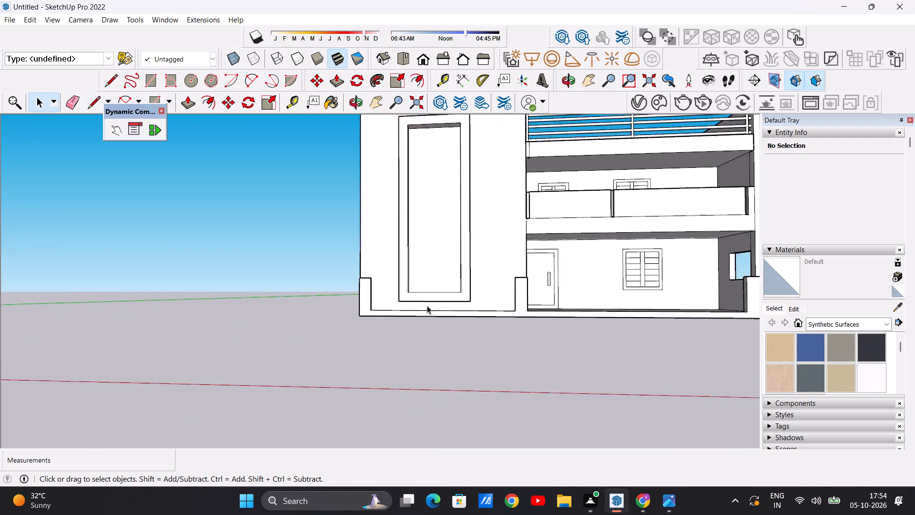
scroll(427, 306, "up", 4)
scroll(335, 313, "down", 8)
middle_click_drag(346, 315, 352, 337)
scroll(407, 299, "up", 1)
middle_click_drag(381, 326, 376, 390)
scroll(407, 262, "up", 5)
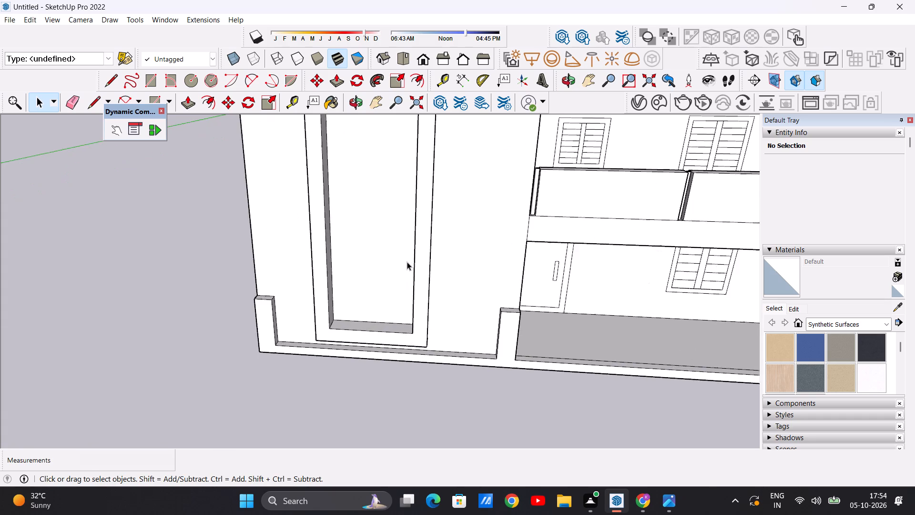
scroll(396, 273, "down", 3)
key("p")
middle_click_drag(429, 242, 423, 251)
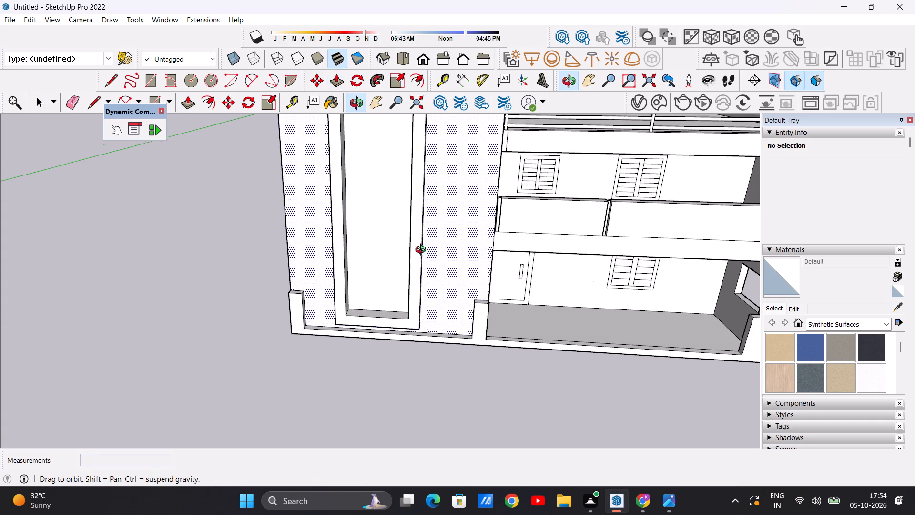
middle_click_drag(423, 251, 314, 326)
left_click(398, 175)
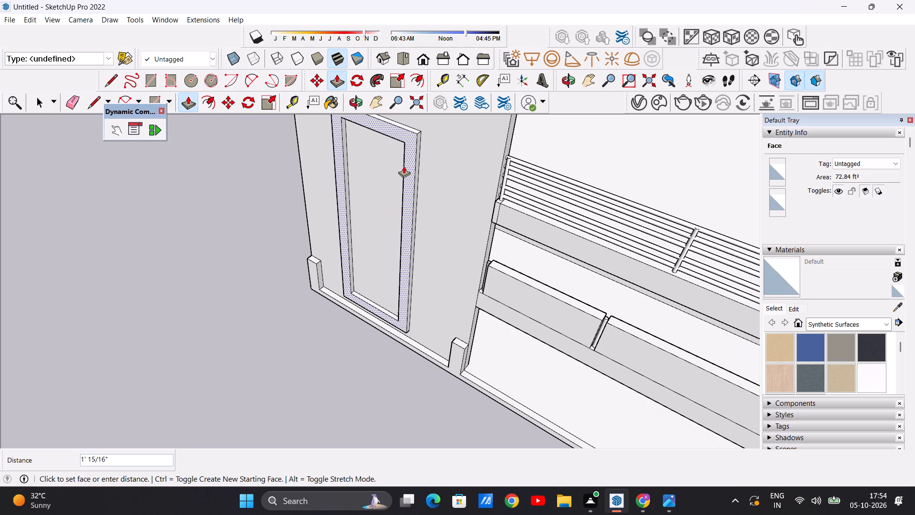
left_click(404, 166)
key("space")
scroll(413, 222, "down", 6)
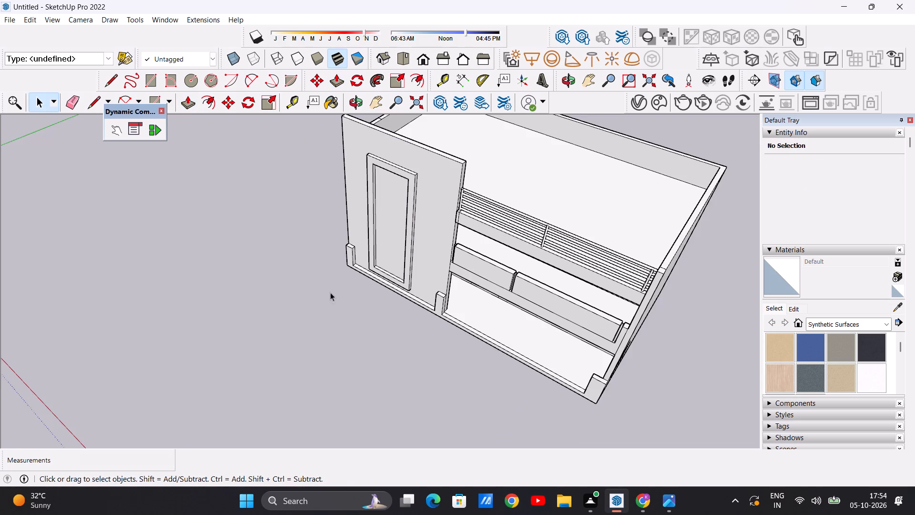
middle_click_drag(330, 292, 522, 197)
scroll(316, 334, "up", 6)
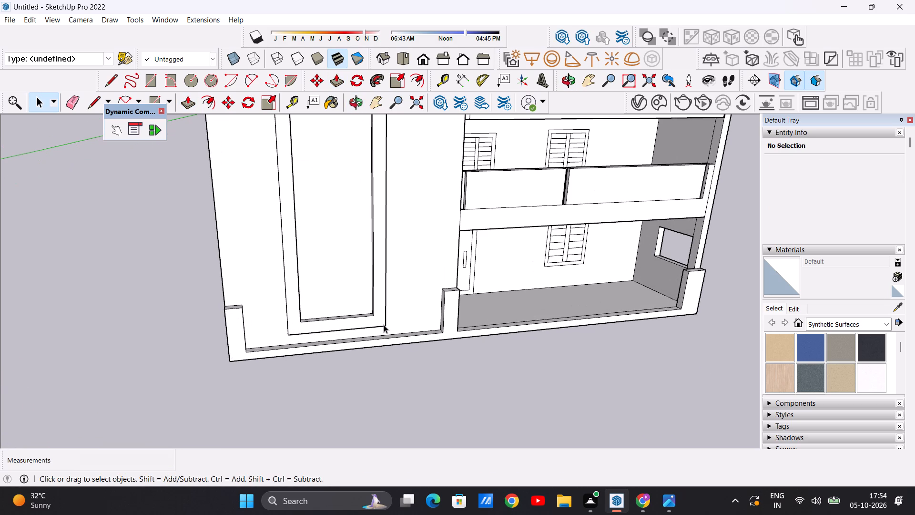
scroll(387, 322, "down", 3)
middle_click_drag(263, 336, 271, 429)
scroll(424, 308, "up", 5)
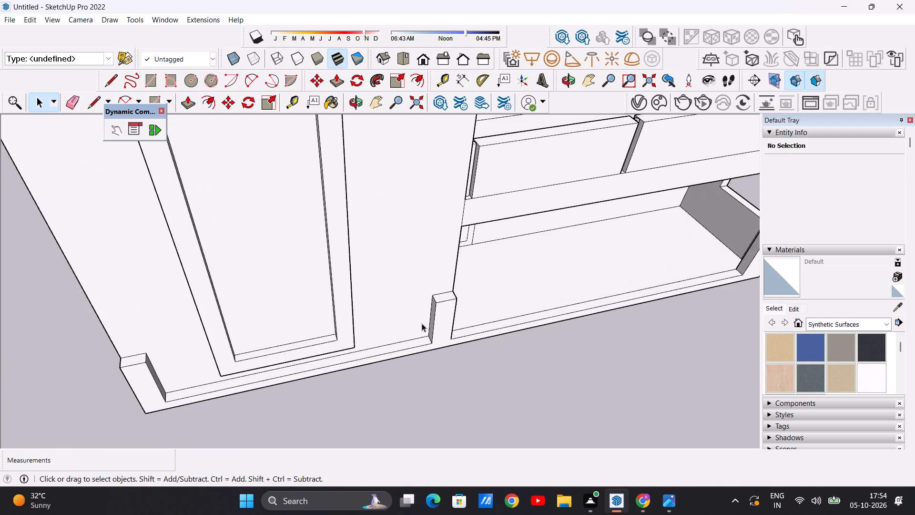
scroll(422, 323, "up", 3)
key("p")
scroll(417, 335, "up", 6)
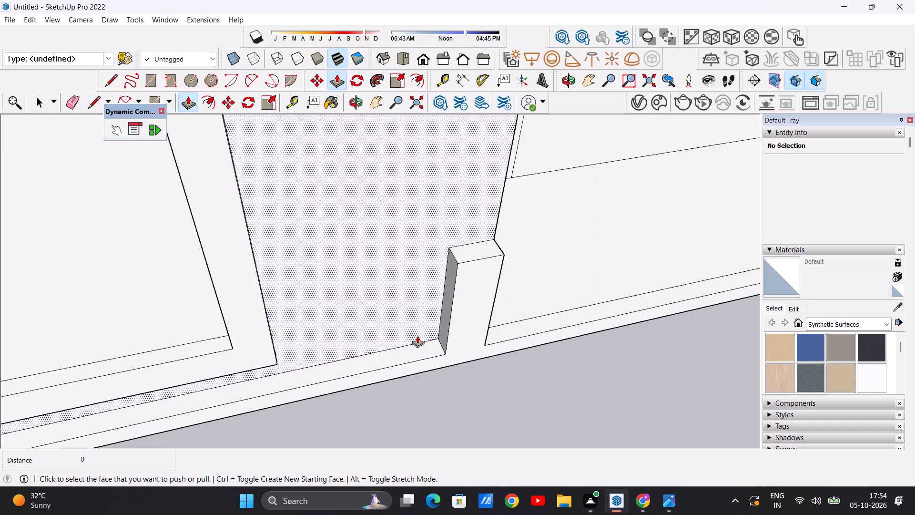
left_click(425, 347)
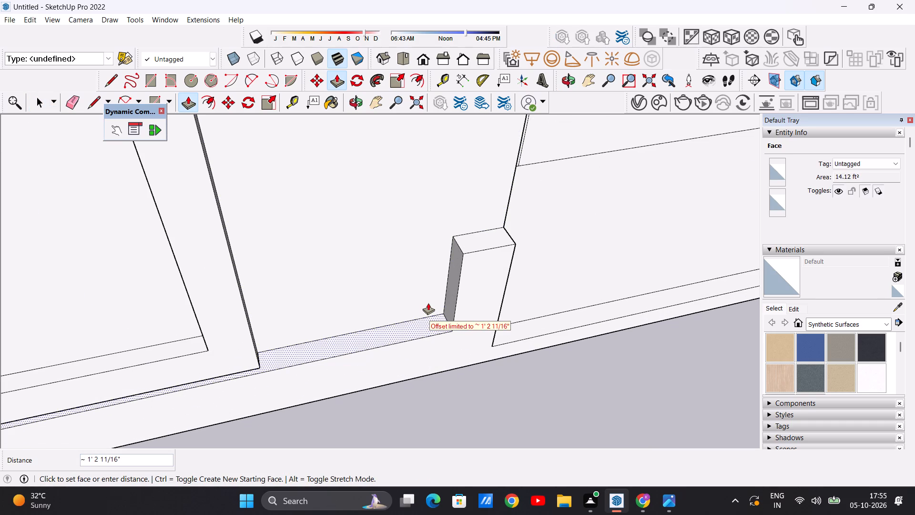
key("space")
Push/Pull the frame border on the tall front wall back by 6 7/8", flush with the wall.
scroll(427, 359, "down", 13)
middle_click_drag(300, 334, 434, 300)
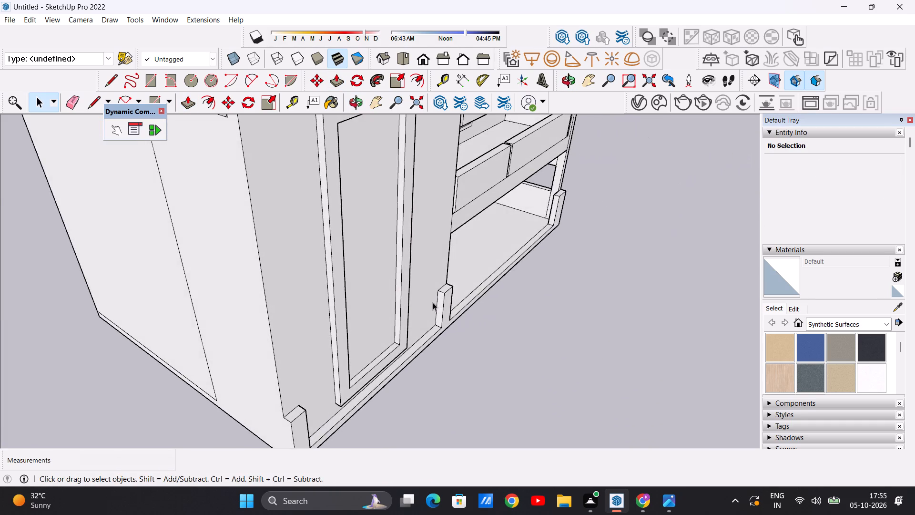
scroll(356, 313, "up", 4)
key("p")
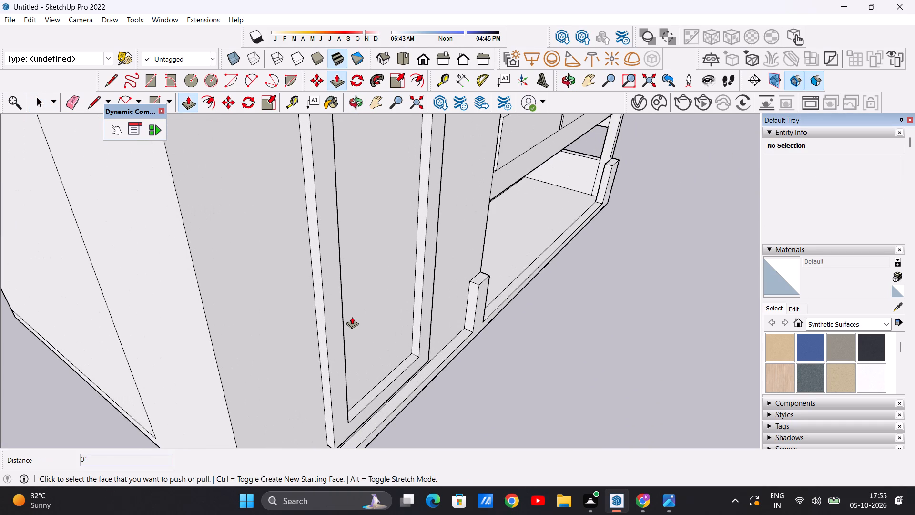
left_click(333, 333)
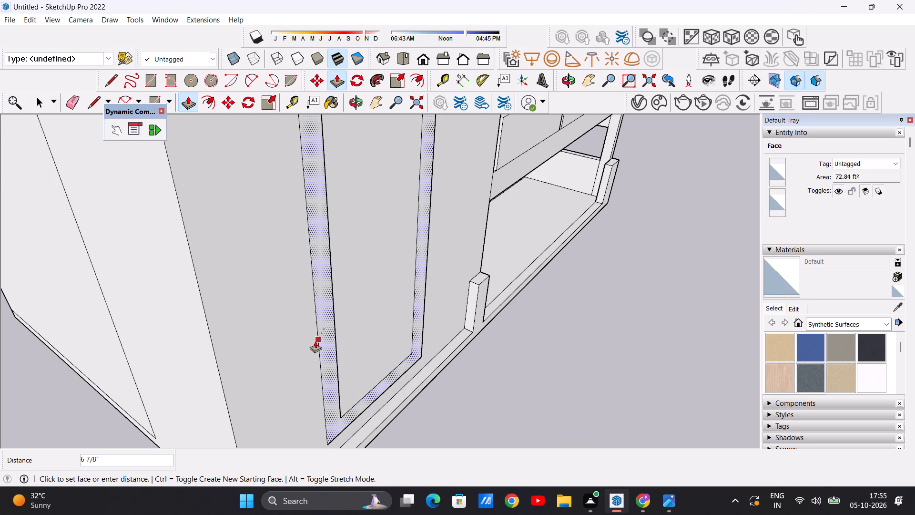
left_click(315, 341)
key("space")
scroll(343, 311, "down", 6)
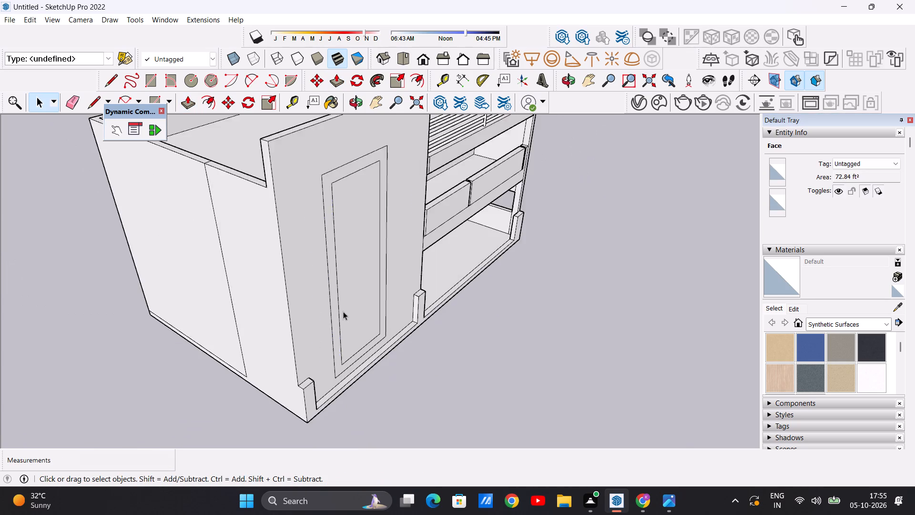
Push/Pull the ledge strip between the two posts below the tall front wall up about 1' 2 11/16".
scroll(343, 311, "down", 9)
middle_click_drag(370, 342, 308, 350)
scroll(317, 342, "up", 6)
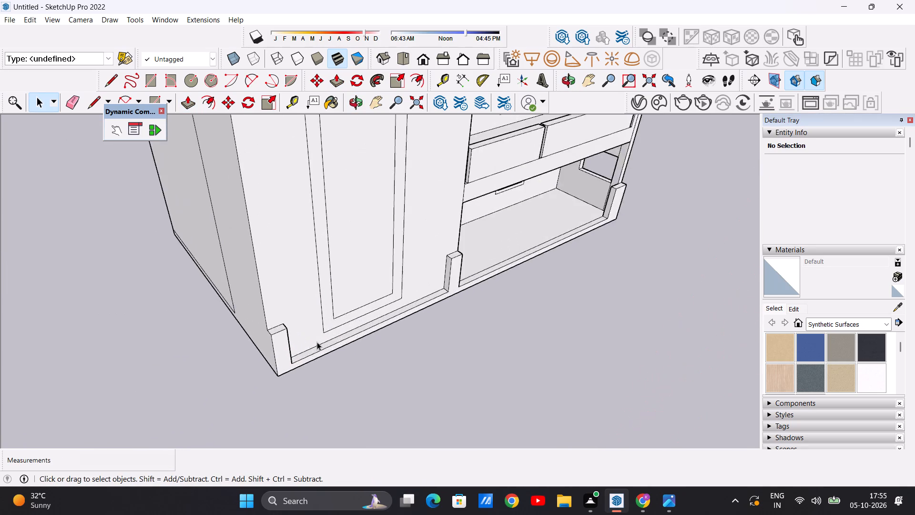
scroll(317, 342, "up", 13)
key("p")
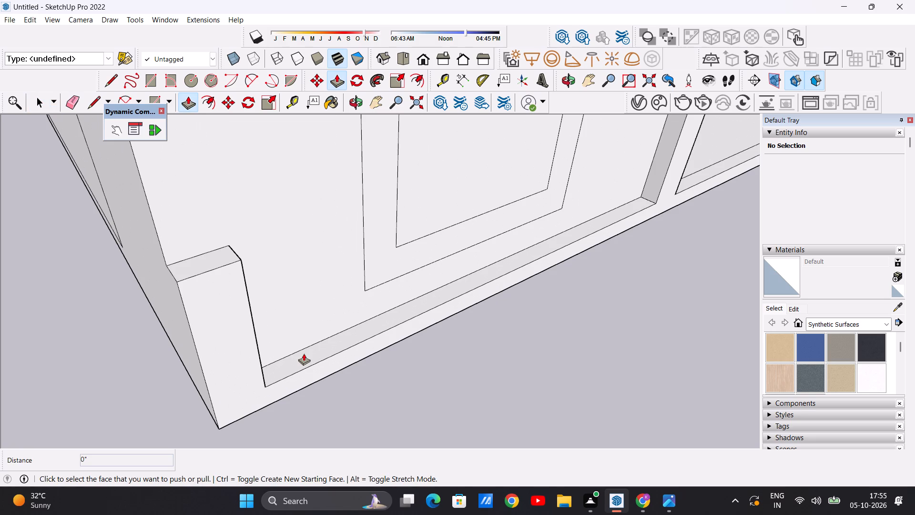
left_click(308, 355)
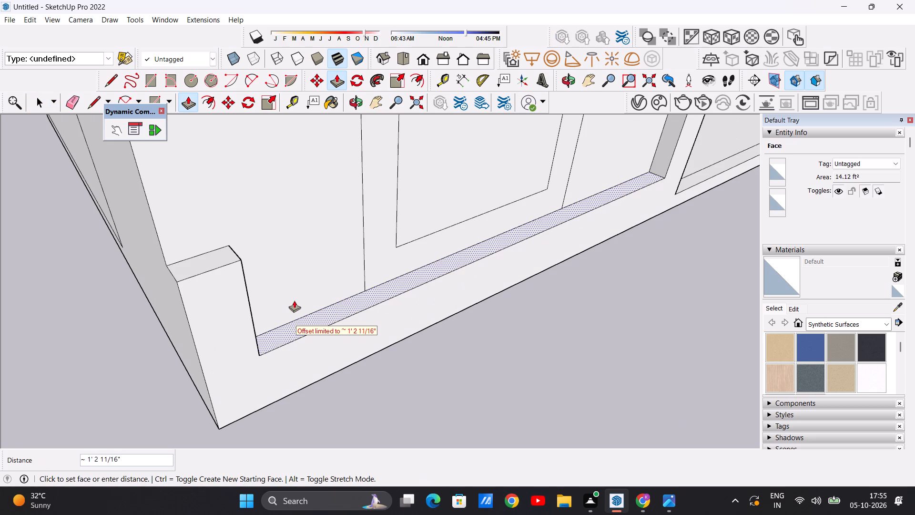
left_click(303, 322)
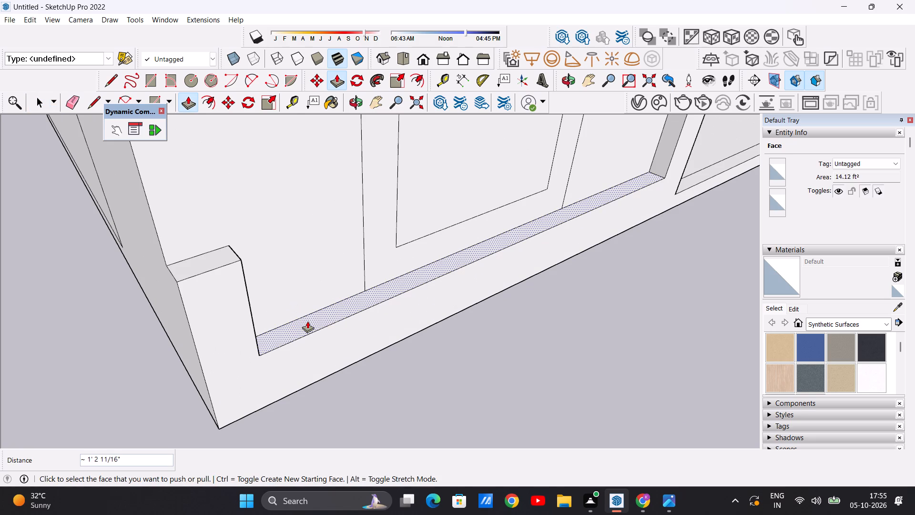
Push/Pull the same ledge strip between the posts further up in two stages, about 1' 2 1/16" and 1' 1 5/16".
left_click(307, 321)
scroll(307, 278, "down", 5)
middle_click_drag(314, 298, 277, 228)
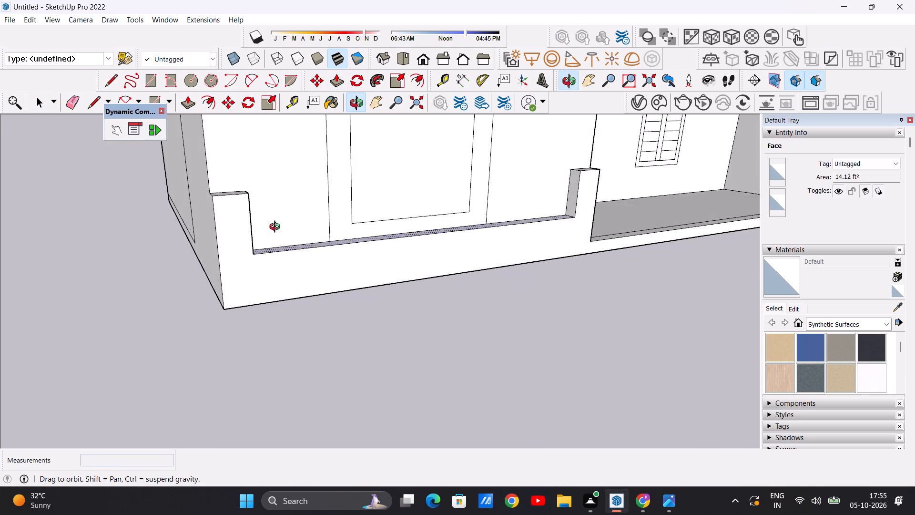
middle_click_drag(277, 228, 276, 223)
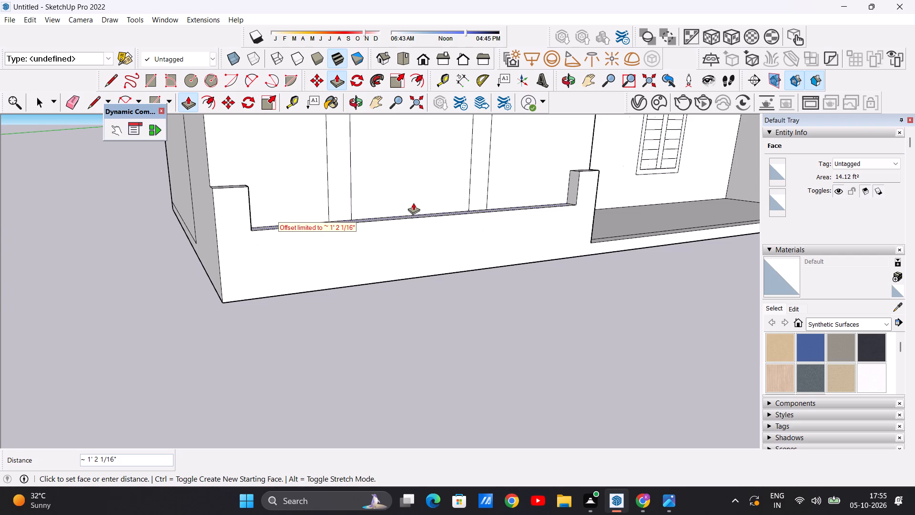
middle_click_drag(427, 214, 387, 298)
scroll(509, 296, "up", 6)
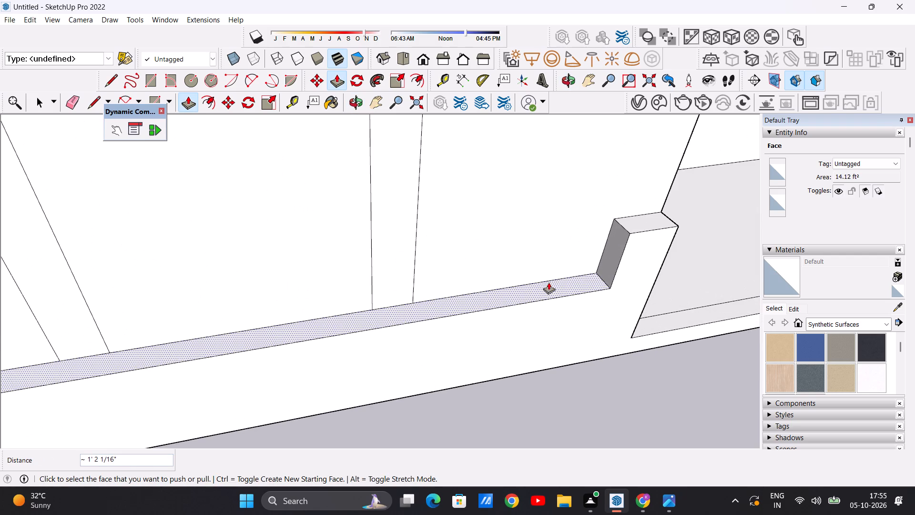
left_click(549, 282)
left_click(596, 278)
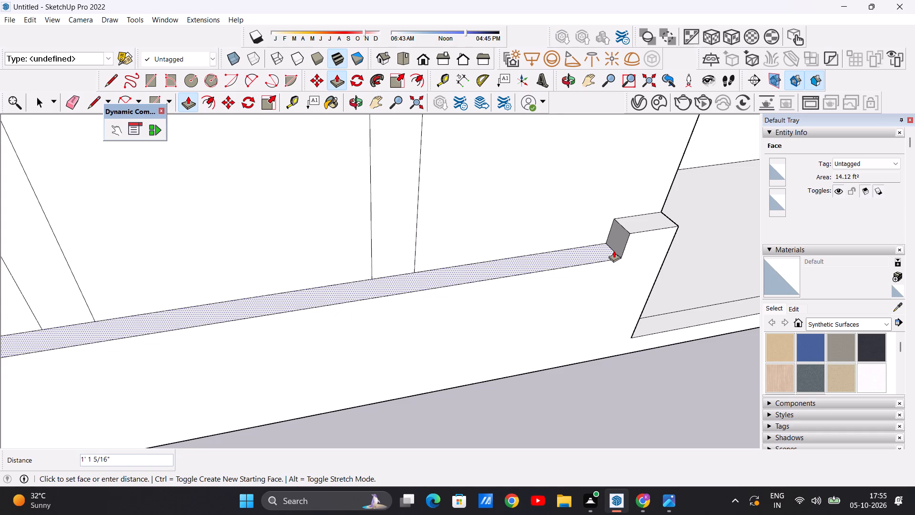
left_click(614, 250)
key("space")
Push/Pull the top of the post beside the porch, below the tall front wall, up 10 3/4".
scroll(435, 302, "down", 3)
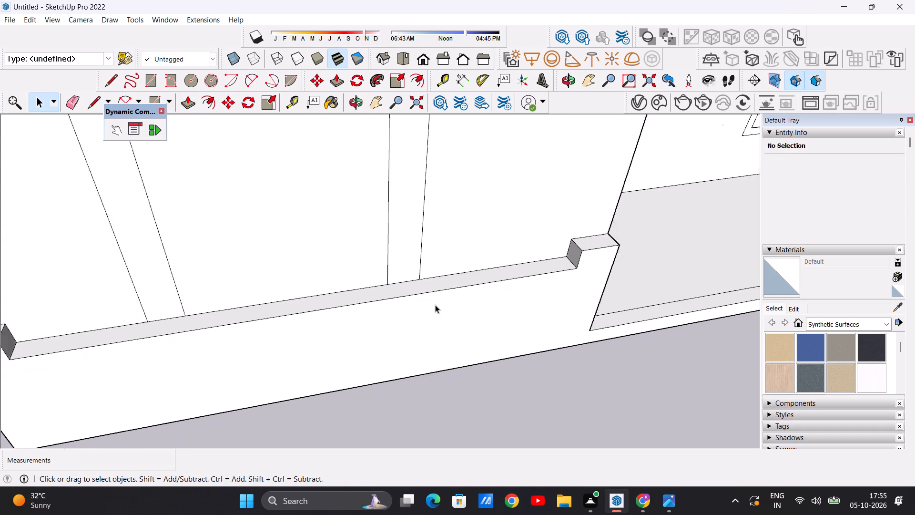
scroll(435, 305, "down", 8)
middle_click_drag(486, 352, 445, 238)
scroll(337, 326, "down", 3)
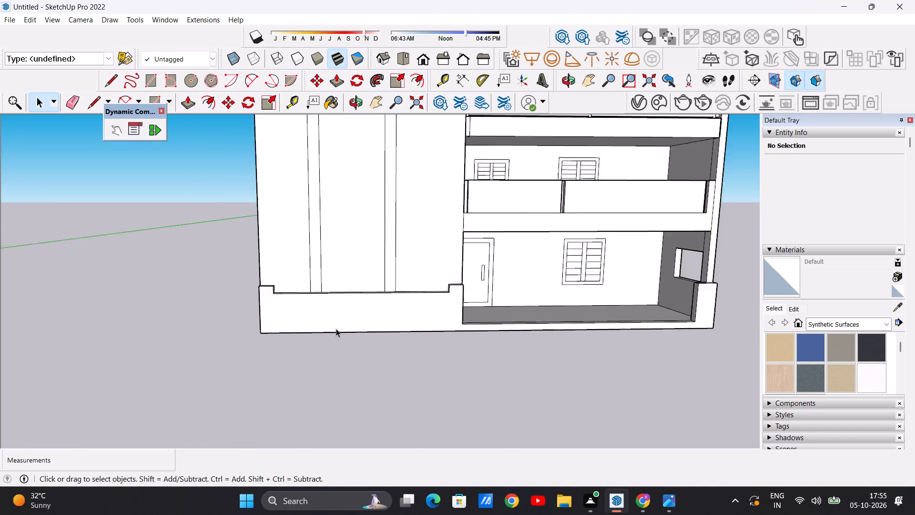
scroll(336, 329, "down", 12)
middle_click_drag(392, 306, 312, 325)
scroll(381, 291, "up", 4)
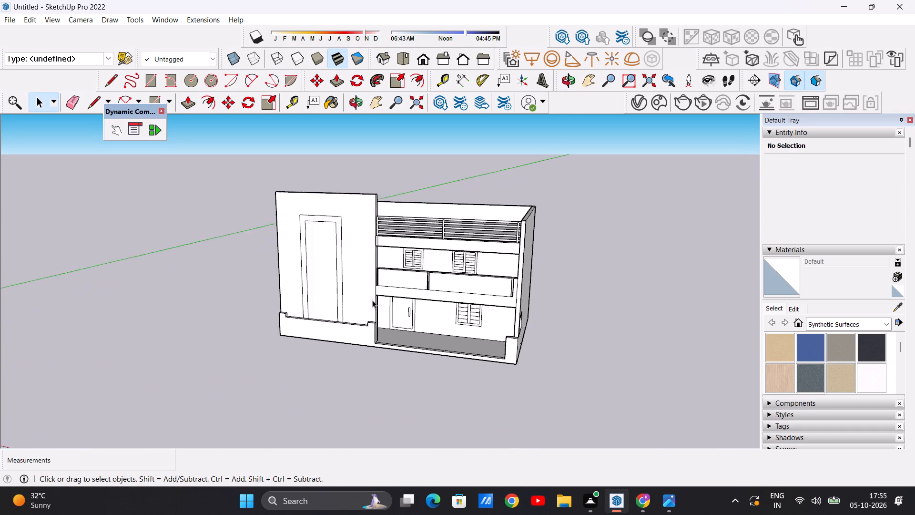
scroll(372, 300, "up", 2)
middle_click_drag(341, 323, 347, 397)
scroll(367, 316, "up", 10)
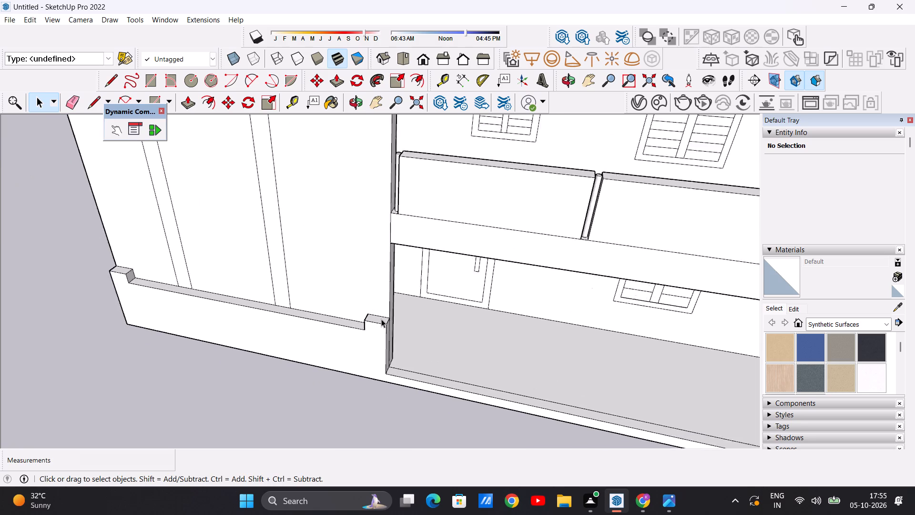
scroll(381, 319, "up", 3)
middle_click_drag(365, 344, 365, 375)
scroll(392, 299, "up", 6)
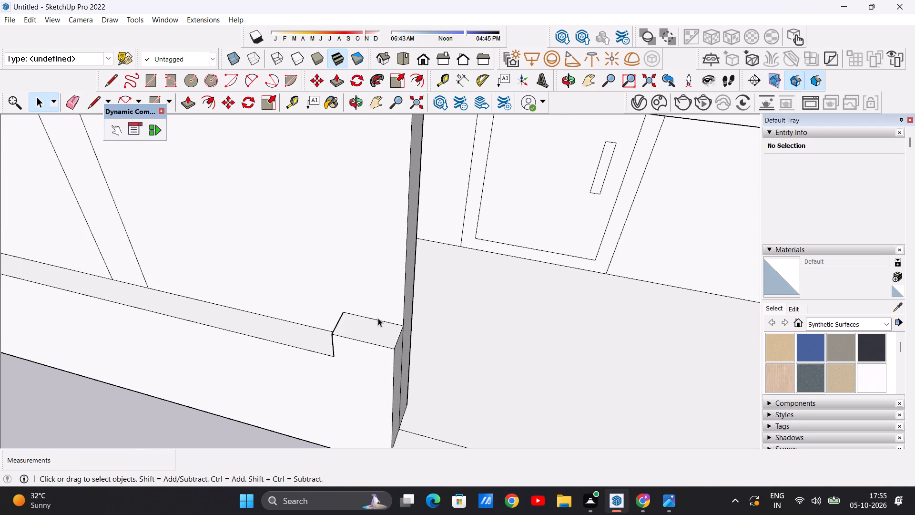
key("p")
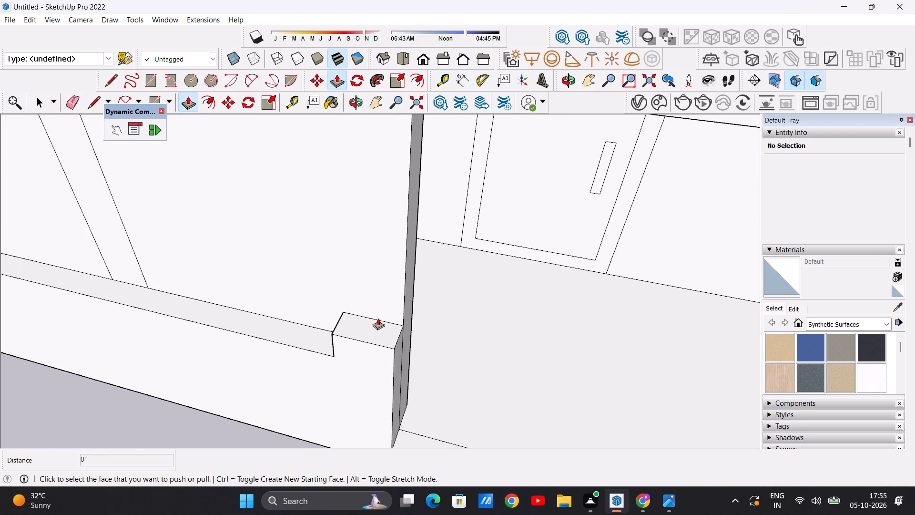
left_click(383, 328)
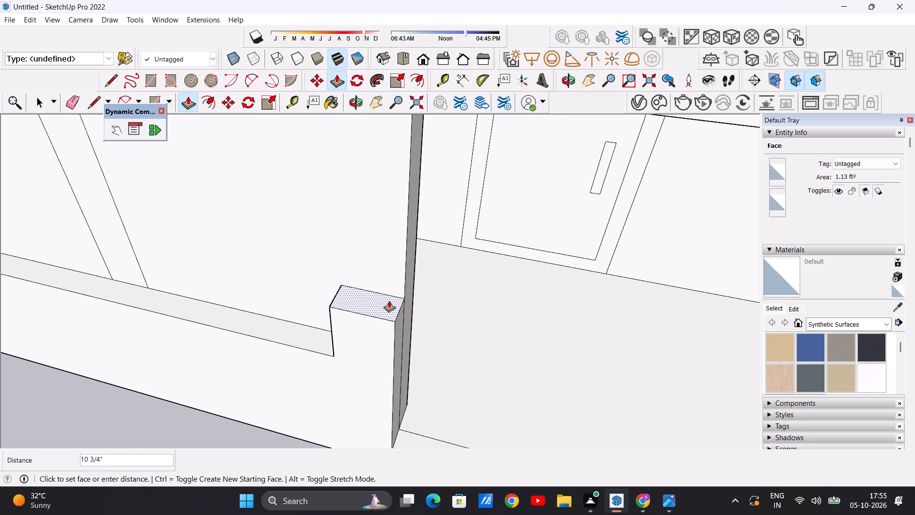
left_click(389, 300)
Push/Pull the top of the post at the tall wall's outer corner up 10 3/4", level with the post beside the porch.
scroll(360, 363, "down", 16)
scroll(257, 298, "up", 4)
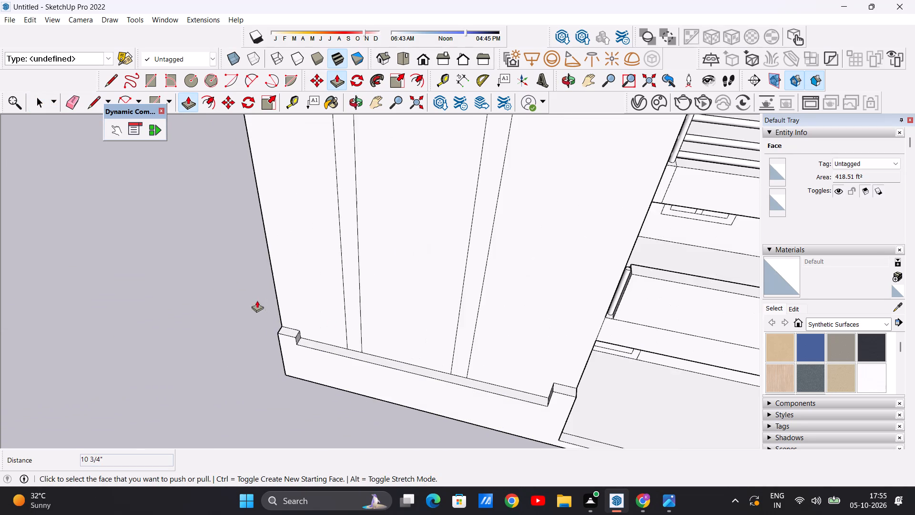
scroll(257, 300, "up", 7)
left_click(305, 342)
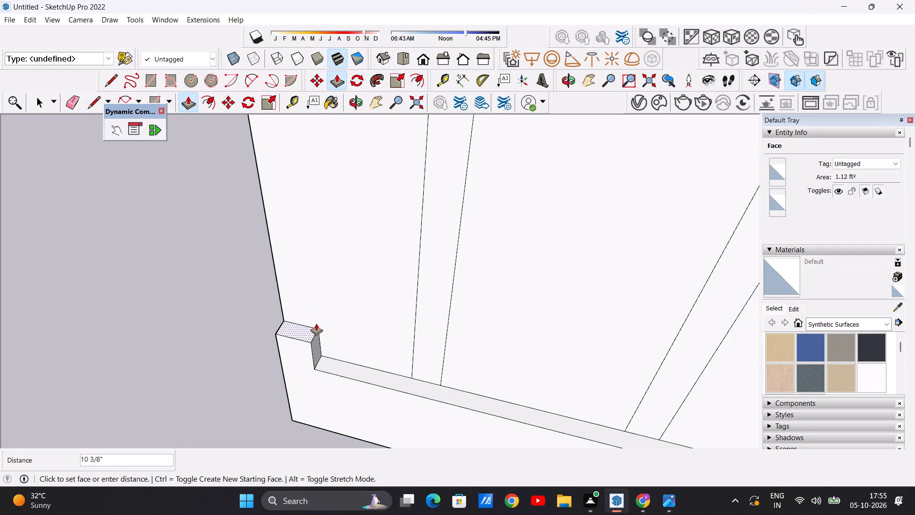
scroll(314, 303, "down", 10)
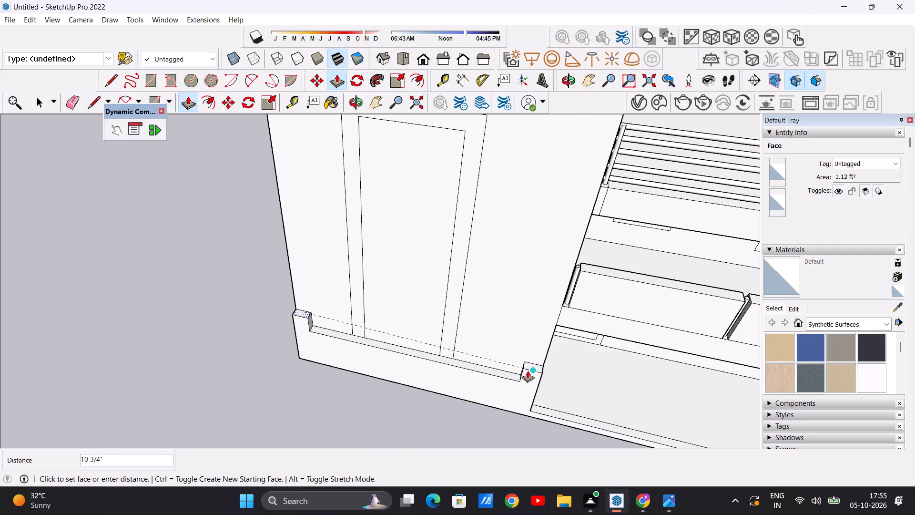
left_click(524, 370)
key("space")
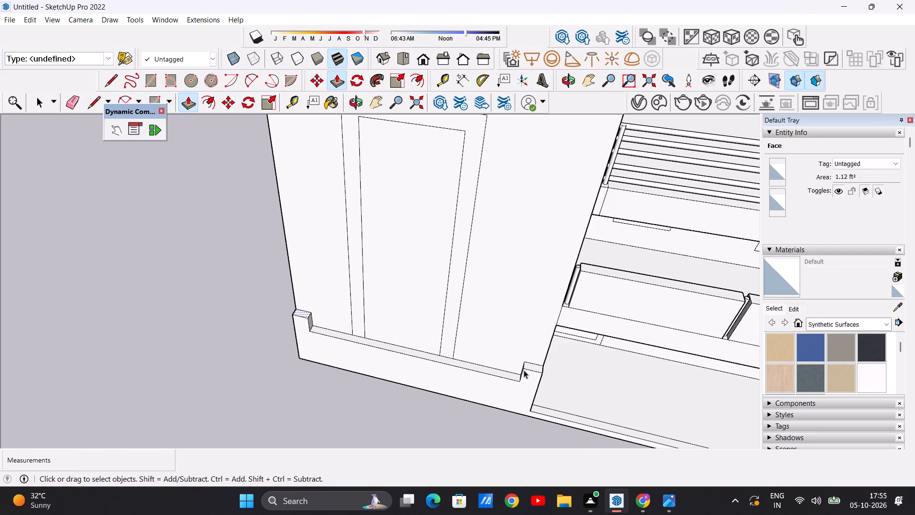
Examine the house's front facade and the raised ledge below the tall wall from several angles and distances.
scroll(489, 366, "down", 10)
middle_click_drag(462, 374, 494, 269)
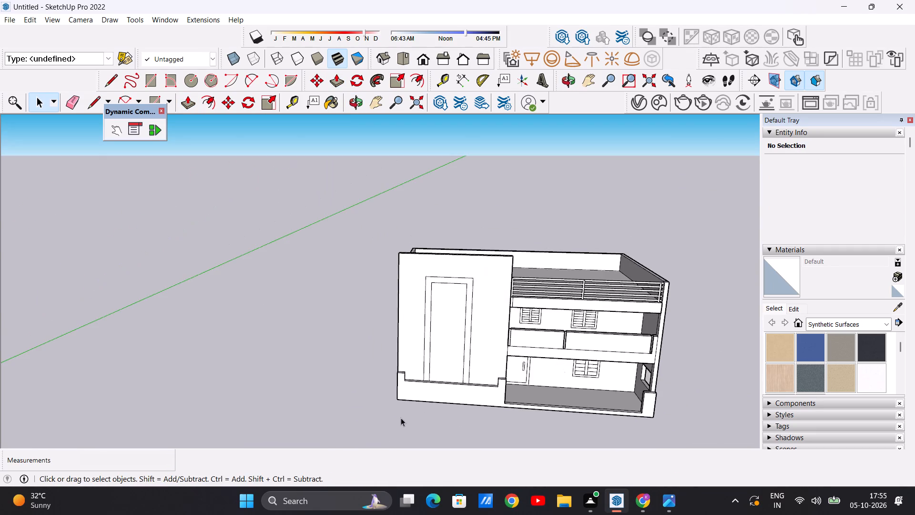
scroll(405, 422, "up", 4)
middle_click_drag(408, 422, 459, 409)
scroll(410, 407, "down", 11)
middle_click_drag(489, 388, 484, 384)
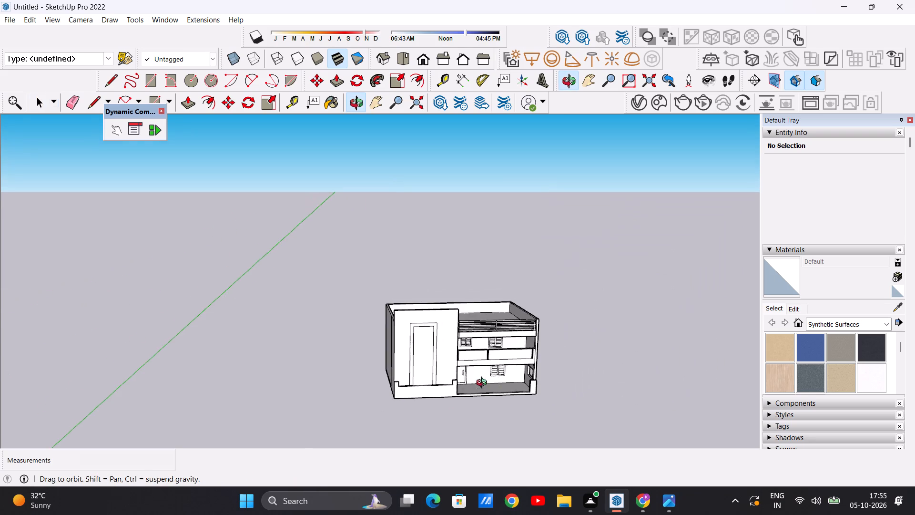
middle_click_drag(484, 384, 465, 360)
scroll(443, 397, "up", 12)
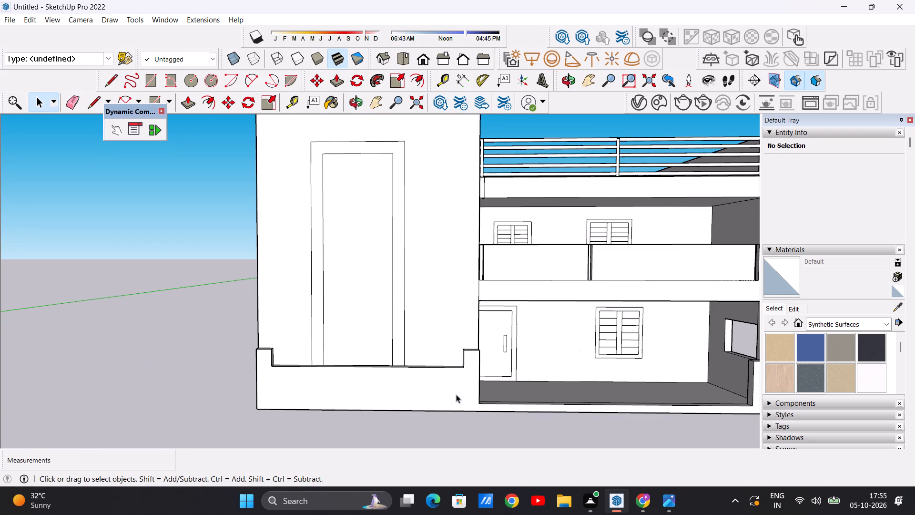
scroll(456, 394, "down", 1)
scroll(403, 202, "up", 1)
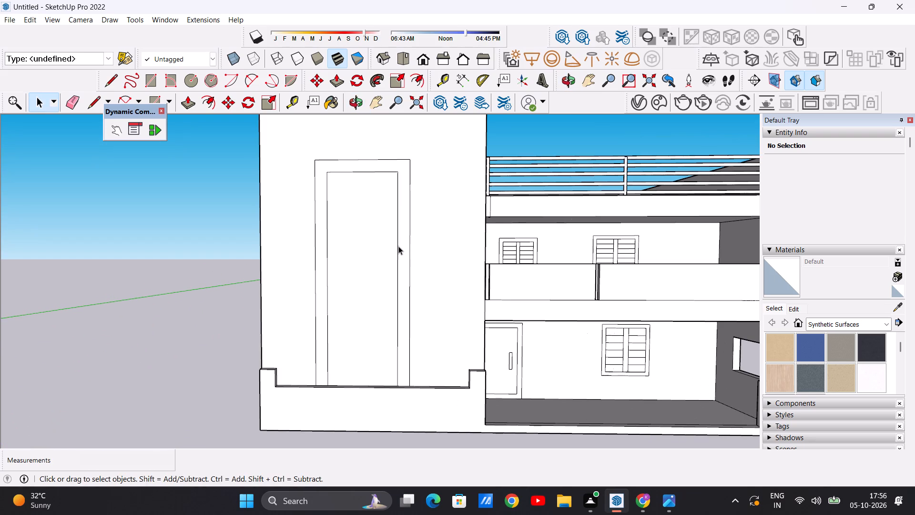
Draw a vertical line down the base's front face from the ledge corner at the tall wall's outer post to the bottom edge.
key("l")
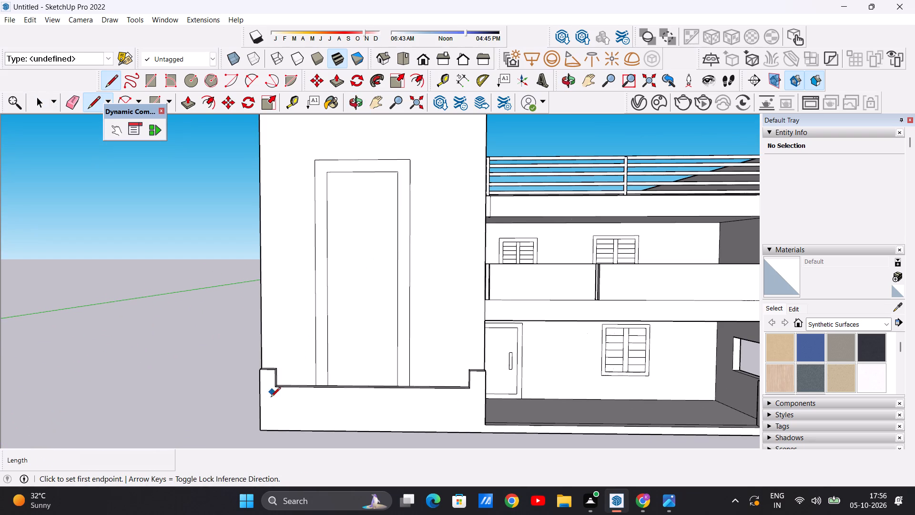
scroll(277, 390, "up", 6)
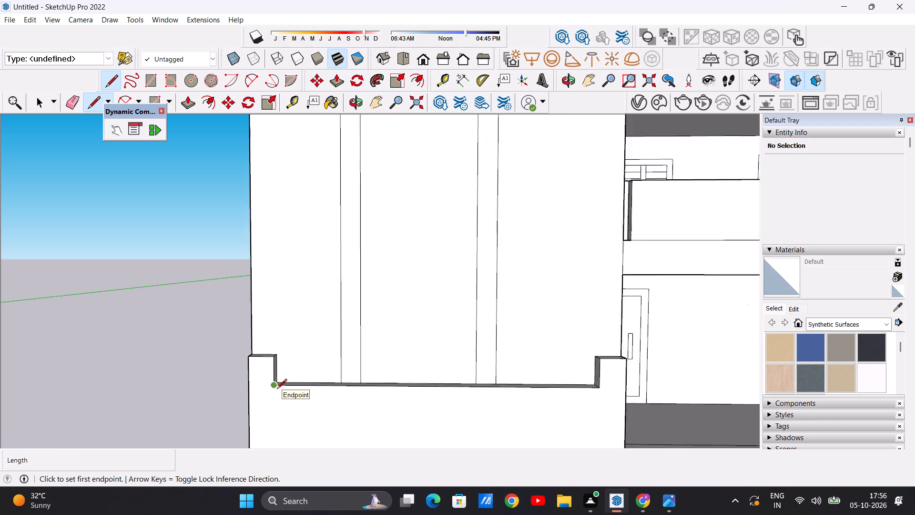
scroll(277, 390, "up", 1)
left_click(275, 385)
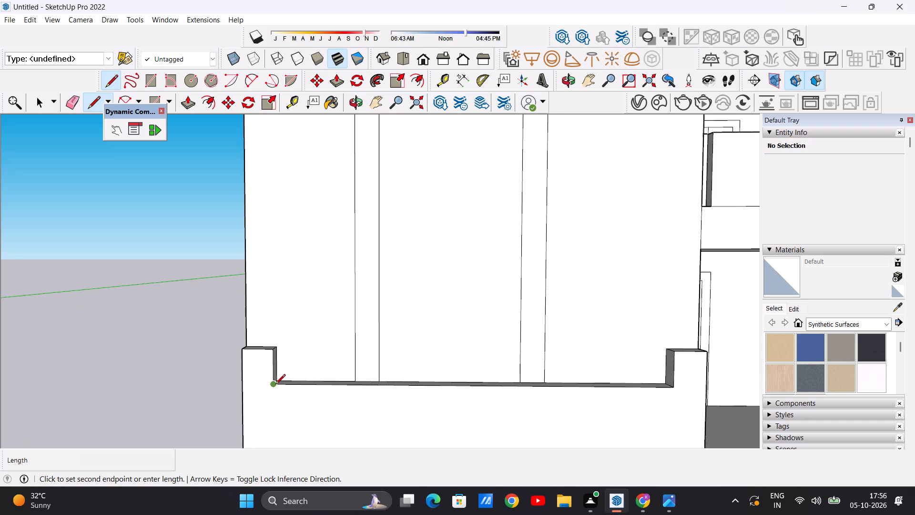
scroll(279, 388, "down", 10)
scroll(277, 420, "up", 1)
scroll(277, 420, "down", 1)
scroll(277, 420, "up", 9)
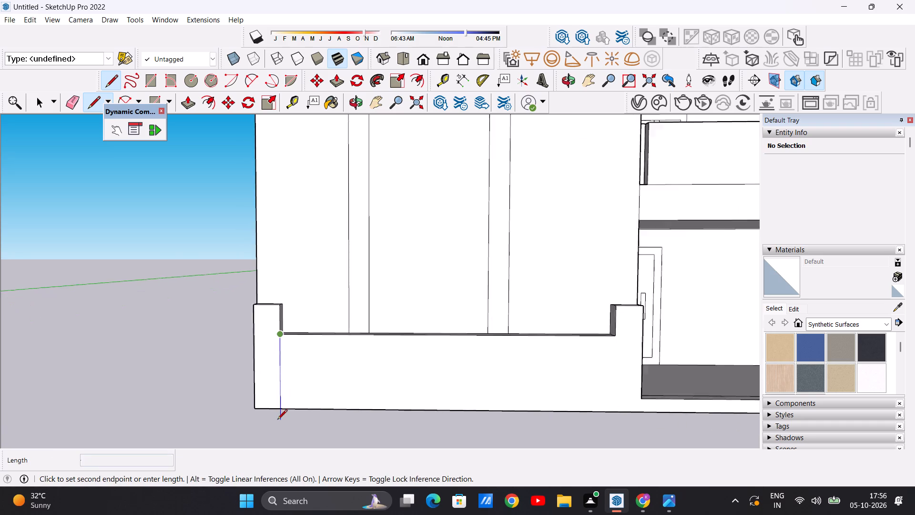
scroll(277, 420, "up", 2)
left_click(283, 403)
scroll(269, 401, "down", 4)
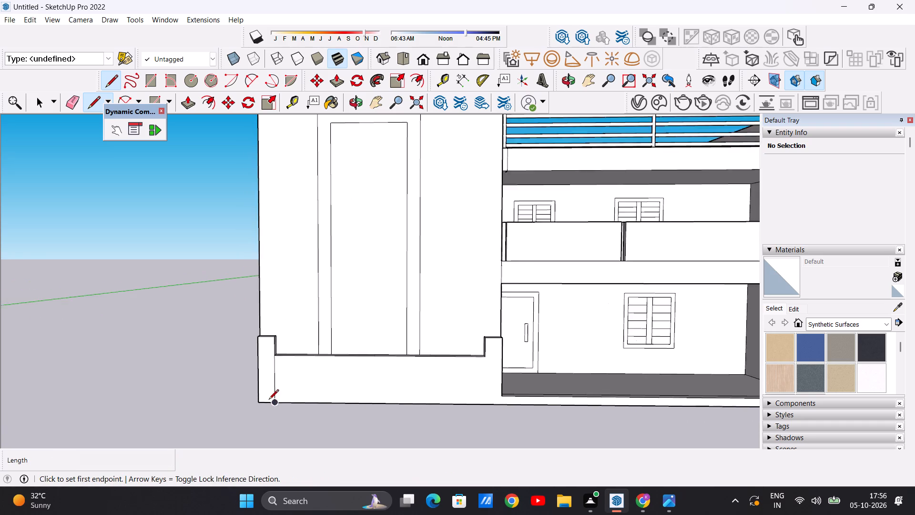
Draw a vertical line about 4' 3 5/16" down the base's front face from the ledge corner at the post beside the porch.
scroll(269, 400, "down", 8)
scroll(426, 382, "up", 14)
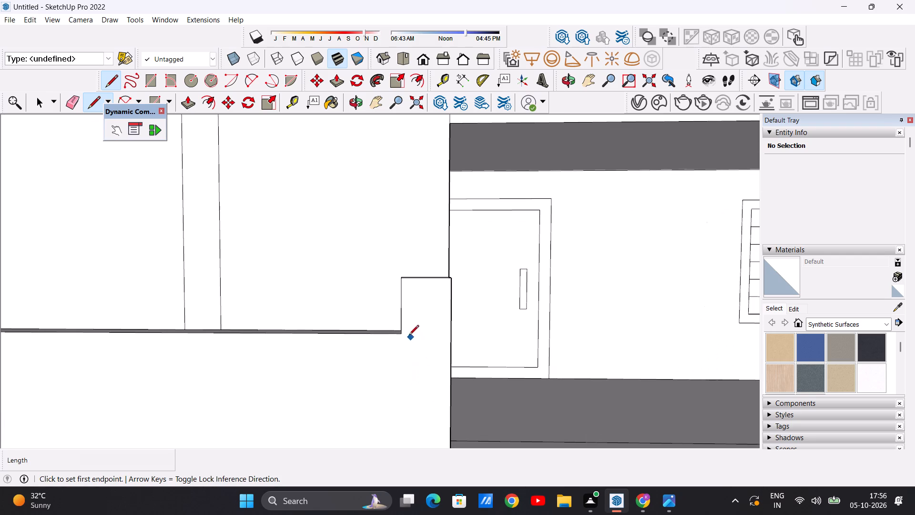
left_click(404, 334)
scroll(399, 368, "down", 11)
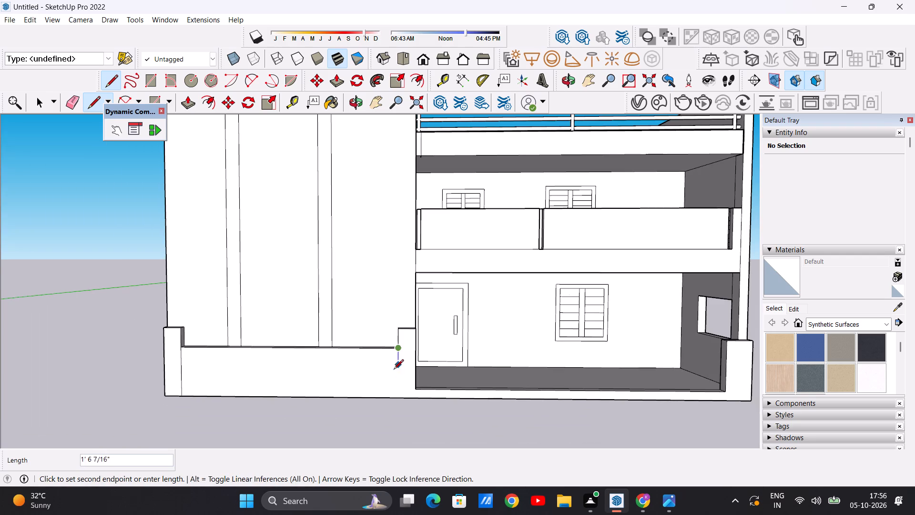
scroll(232, 514, "up", 7)
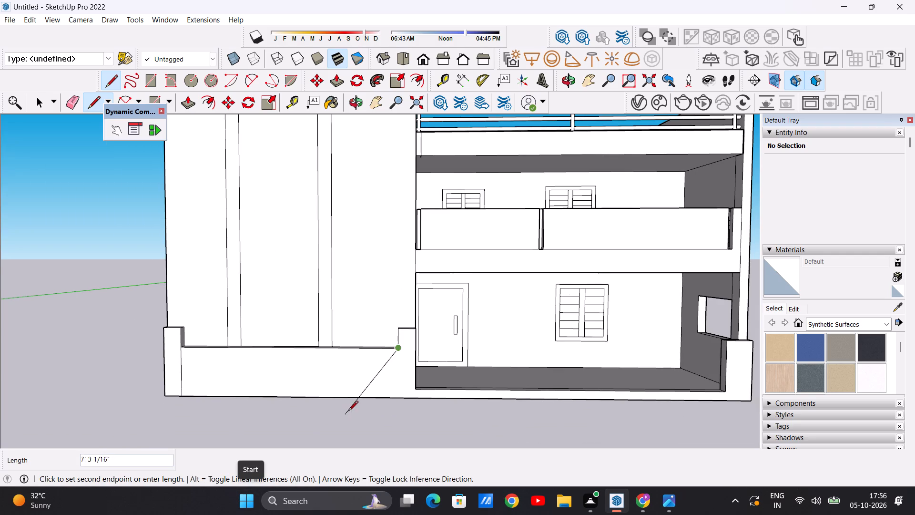
scroll(400, 389, "up", 10)
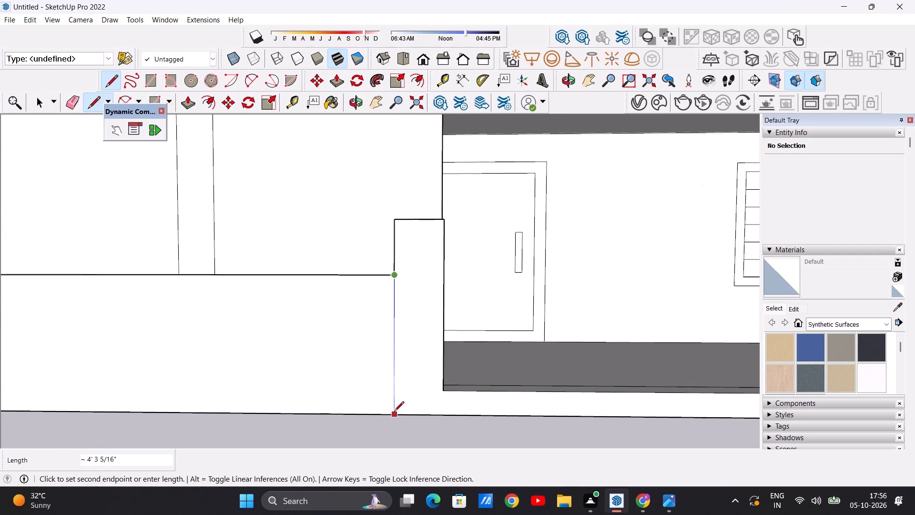
left_click(394, 412)
key("space")
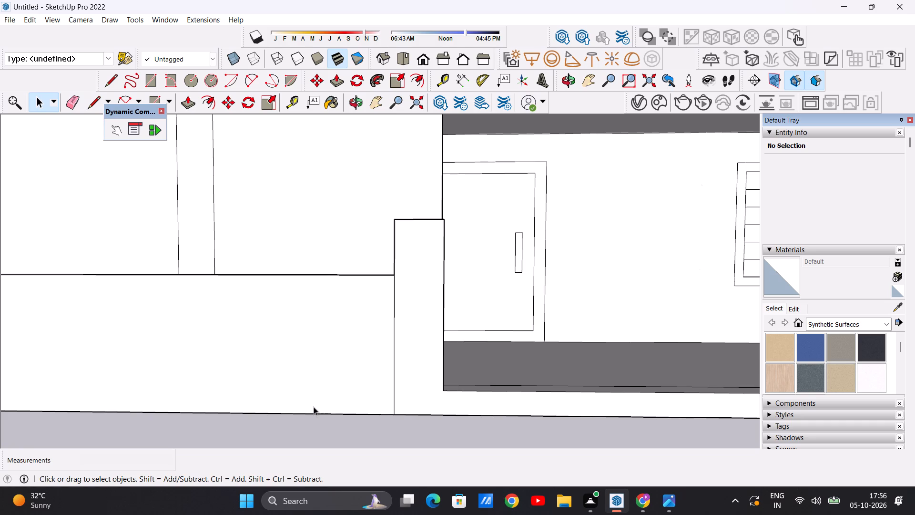
Examine the front facade, balcony and ground-floor porch edge between its posts from the front and from above.
scroll(346, 375, "down", 18)
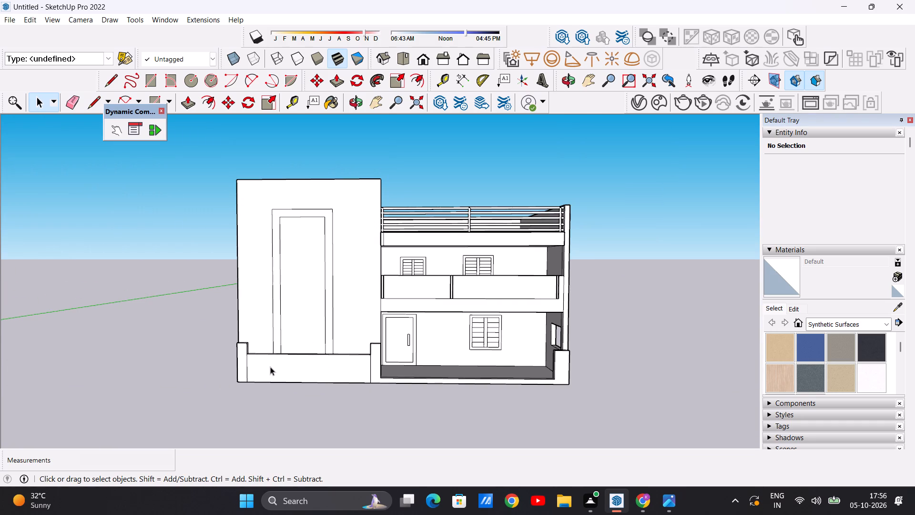
scroll(329, 364, "down", 3)
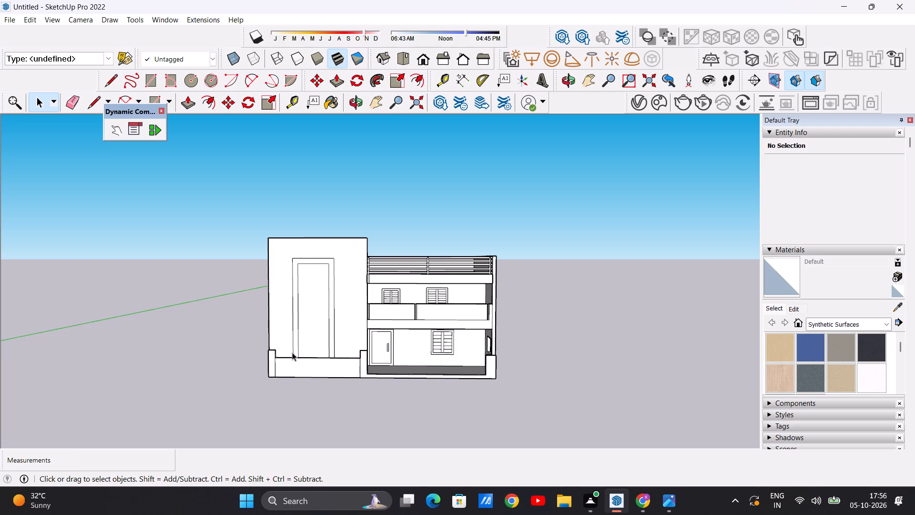
scroll(272, 366, "down", 4)
scroll(338, 353, "up", 7)
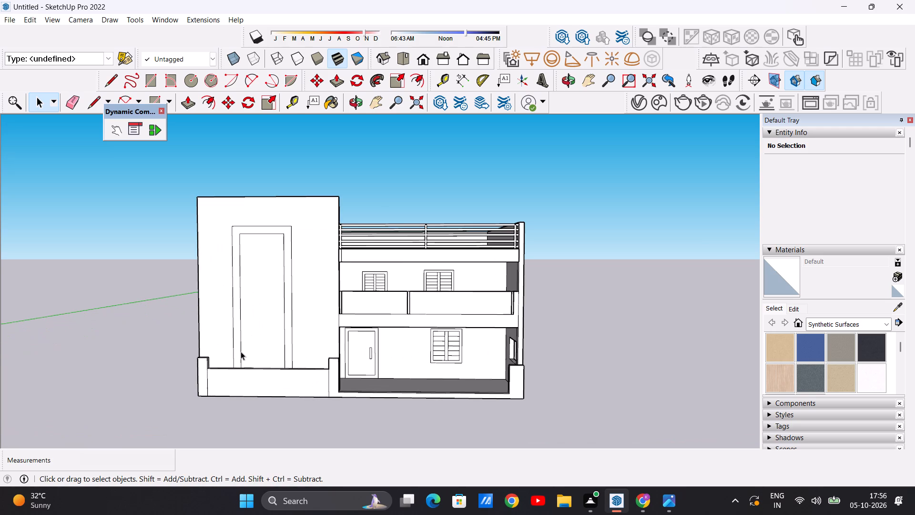
scroll(302, 306, "up", 4)
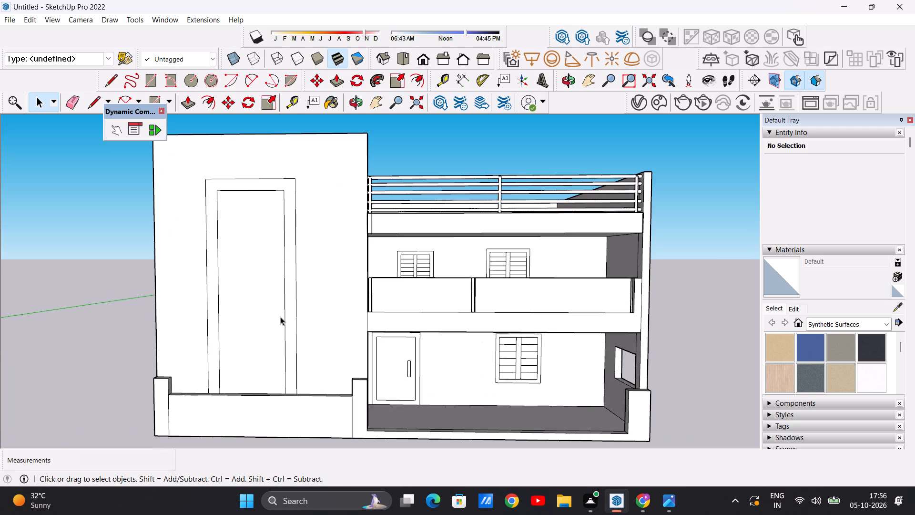
scroll(280, 317, "down", 6)
middle_click_drag(387, 366, 378, 439)
scroll(363, 369, "up", 3)
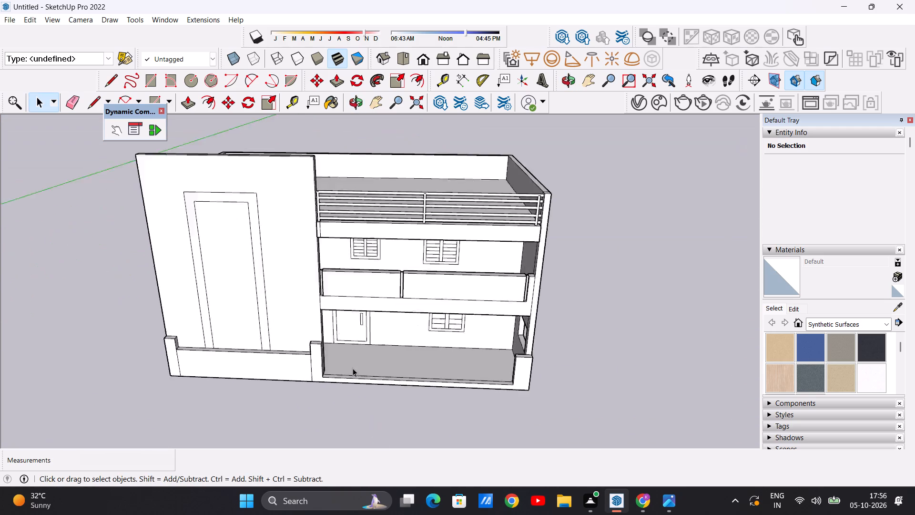
scroll(353, 368, "up", 3)
middle_click_drag(336, 387, 359, 440)
scroll(439, 359, "up", 5)
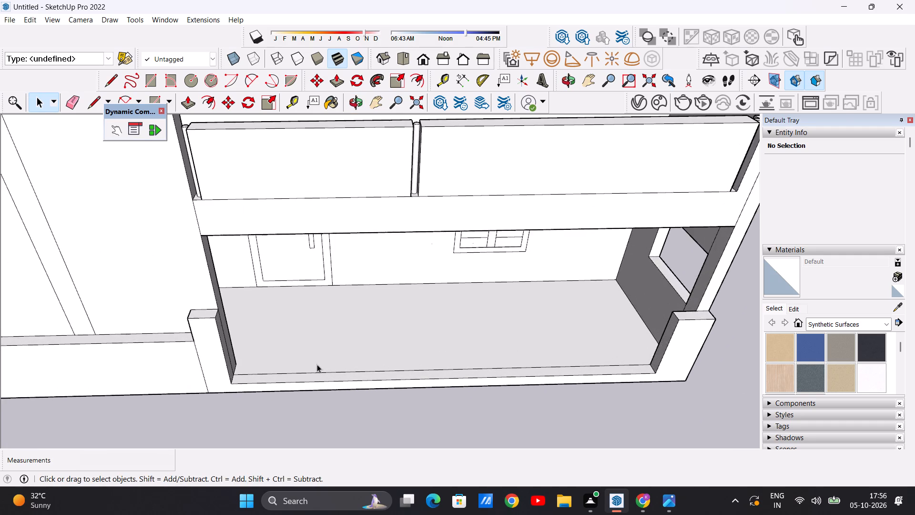
scroll(307, 374, "down", 13)
scroll(396, 338, "up", 6)
scroll(202, 351, "up", 3)
scroll(364, 362, "down", 4)
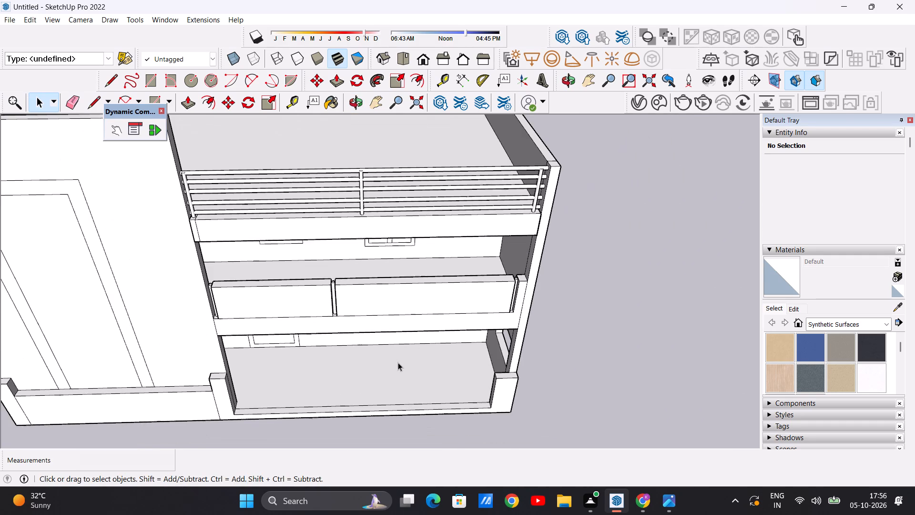
middle_click_drag(377, 392, 370, 415)
scroll(379, 385, "up", 2)
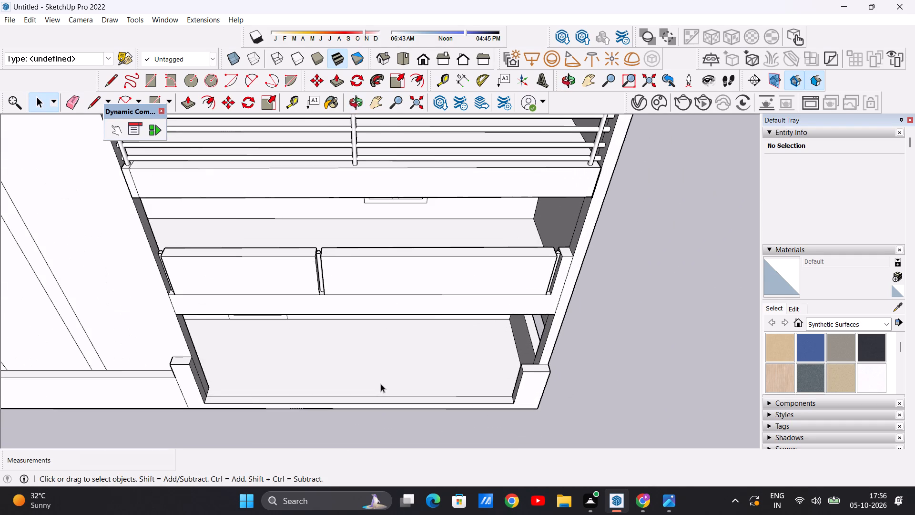
scroll(381, 384, "down", 1)
scroll(327, 372, "up", 2)
middle_click_drag(386, 373, 376, 392)
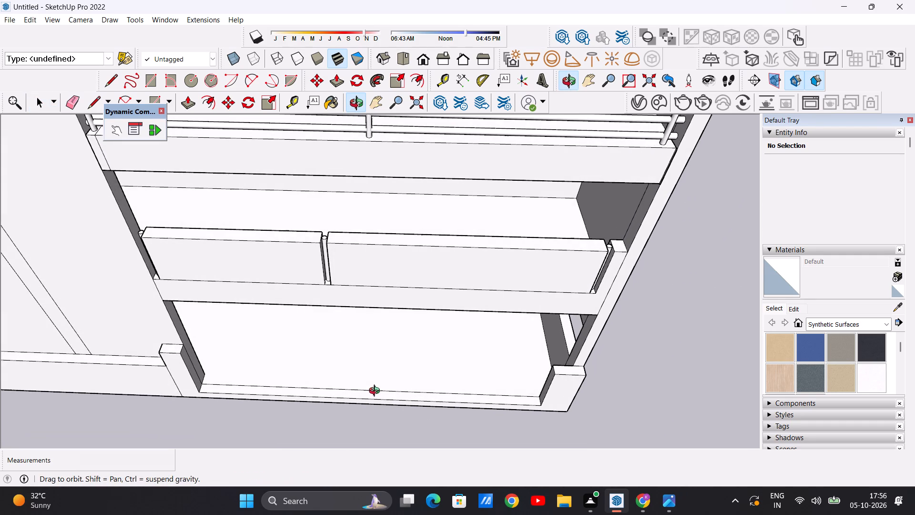
middle_click_drag(376, 392, 377, 392)
middle_click_drag(392, 274, 418, 270)
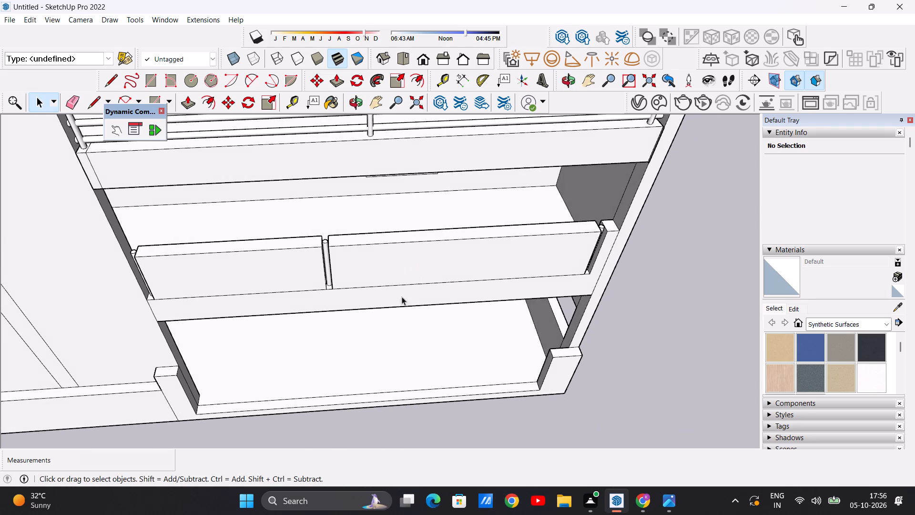
scroll(394, 315, "up", 1)
scroll(412, 304, "down", 2)
scroll(410, 356, "down", 2)
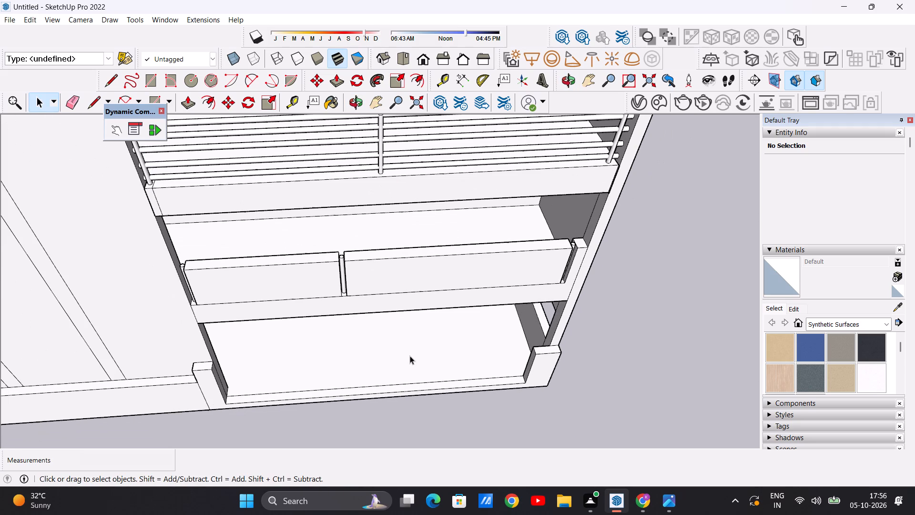
middle_click_drag(386, 349, 381, 346)
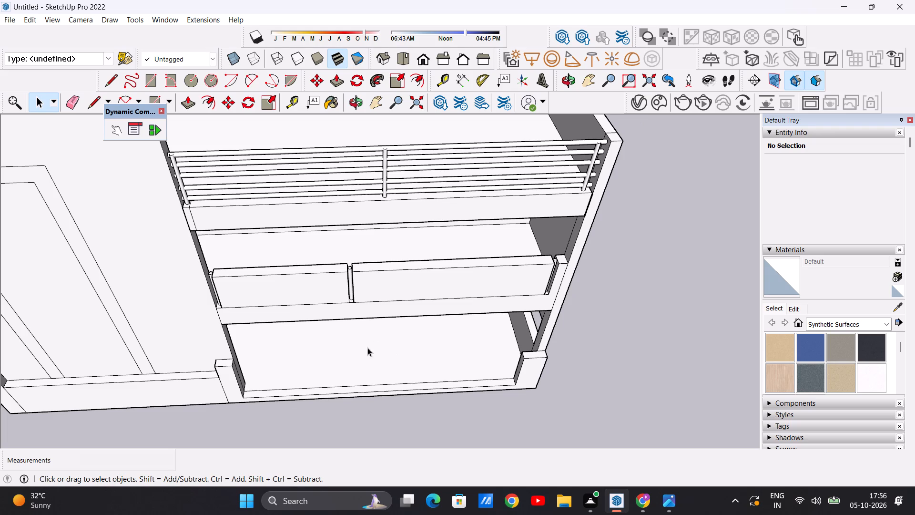
scroll(365, 343, "down", 6)
middle_click_drag(417, 390, 410, 346)
scroll(364, 386, "up", 9)
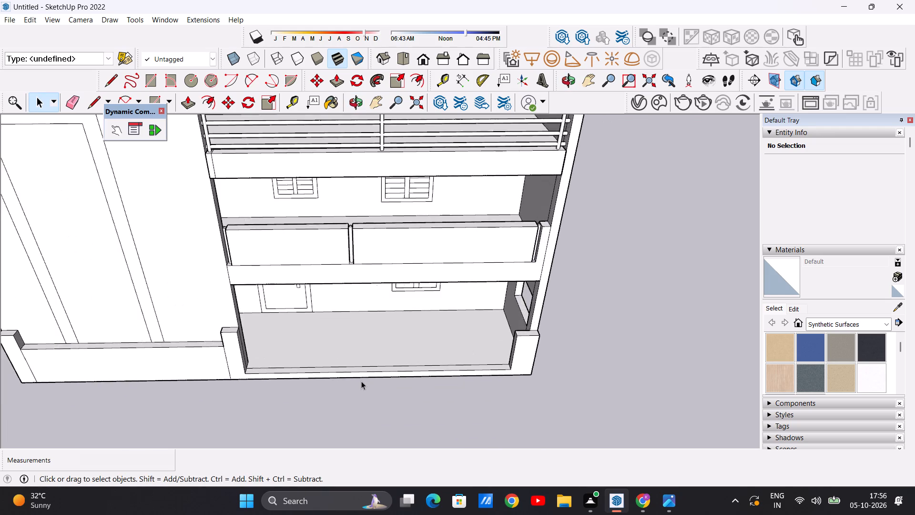
scroll(361, 381, "up", 5)
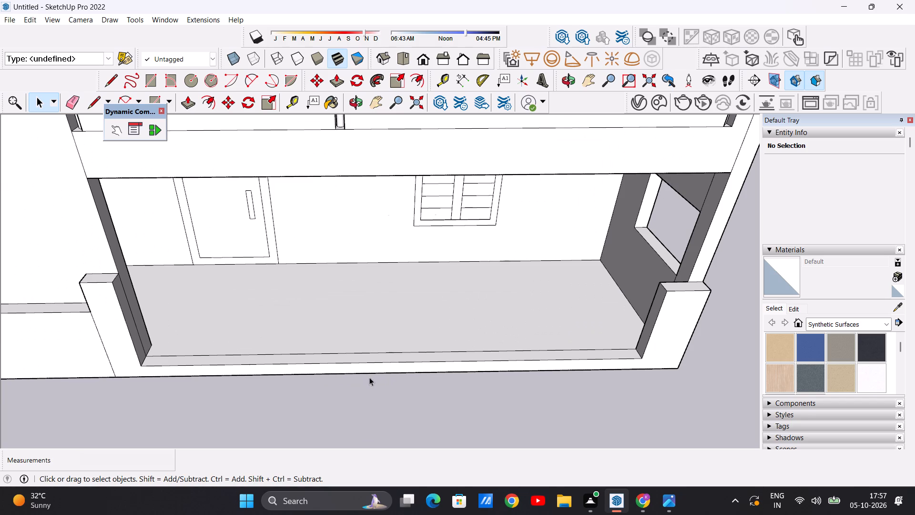
scroll(397, 348, "down", 1)
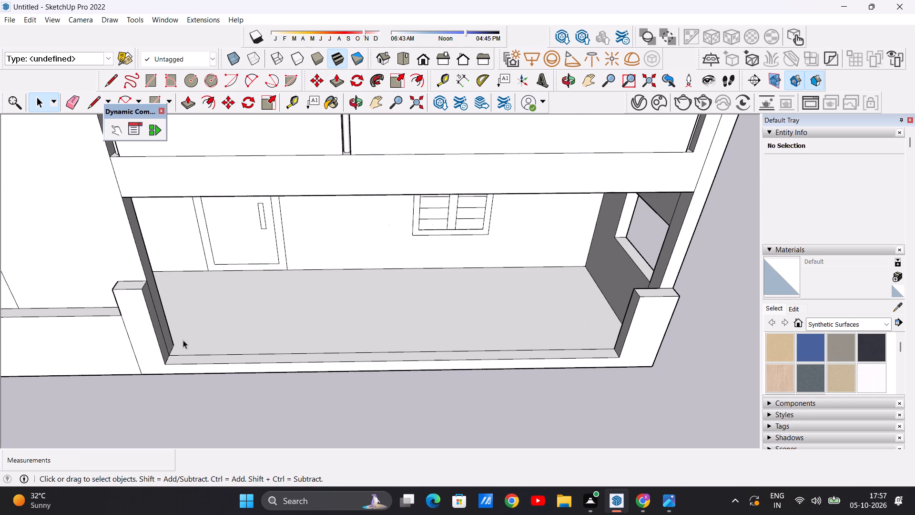
Draw a 9" line across the porch's front edge strip, just inside the post beside the tall wall.
scroll(186, 358, "up", 6)
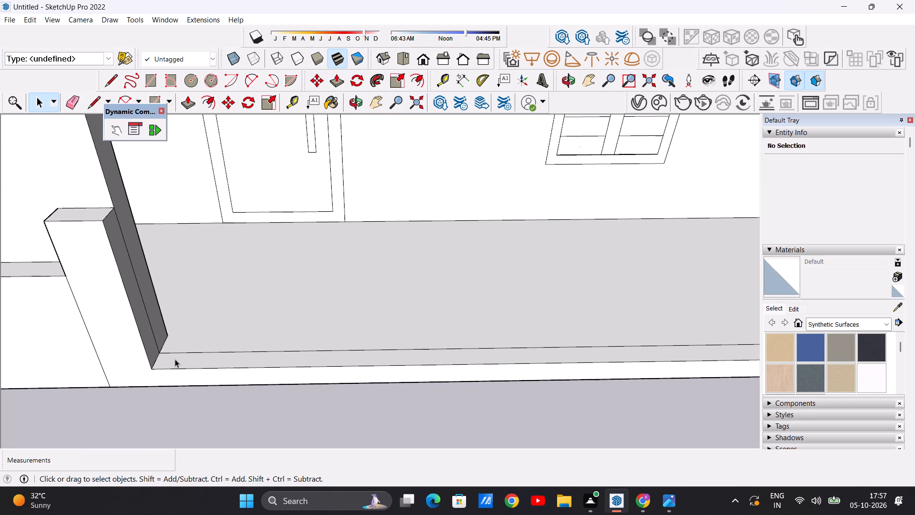
key("l")
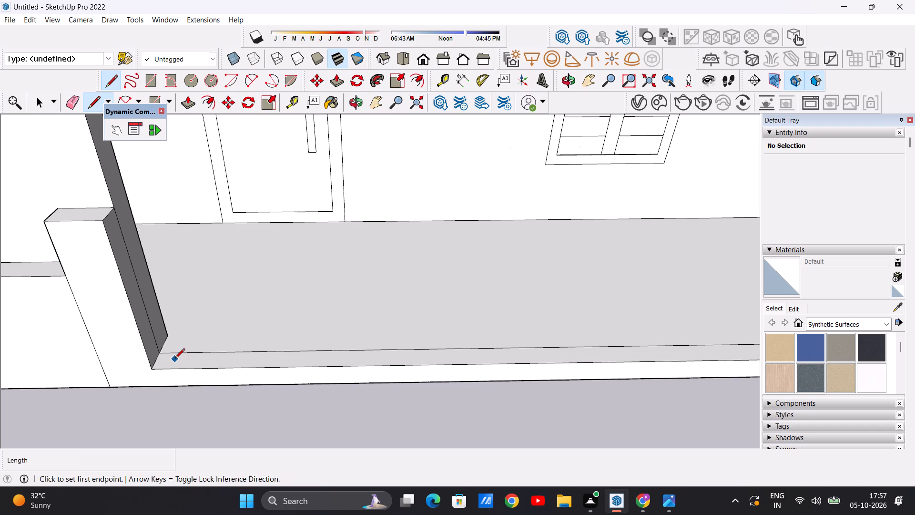
scroll(173, 347, "up", 5)
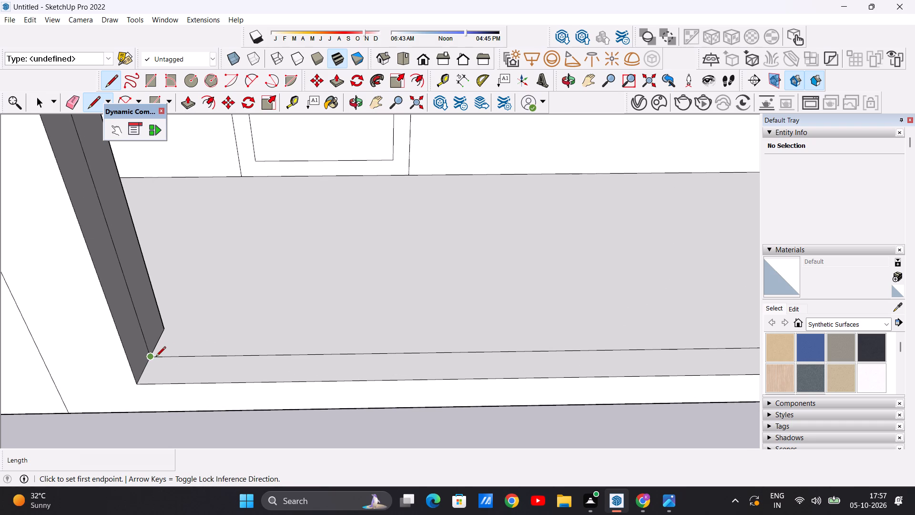
scroll(172, 357, "down", 4)
scroll(167, 371, "up", 9)
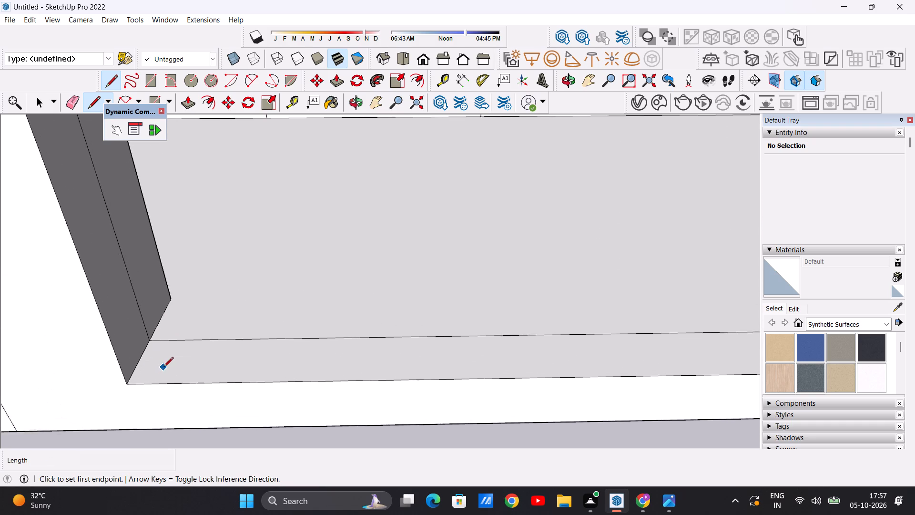
scroll(163, 368, "up", 3)
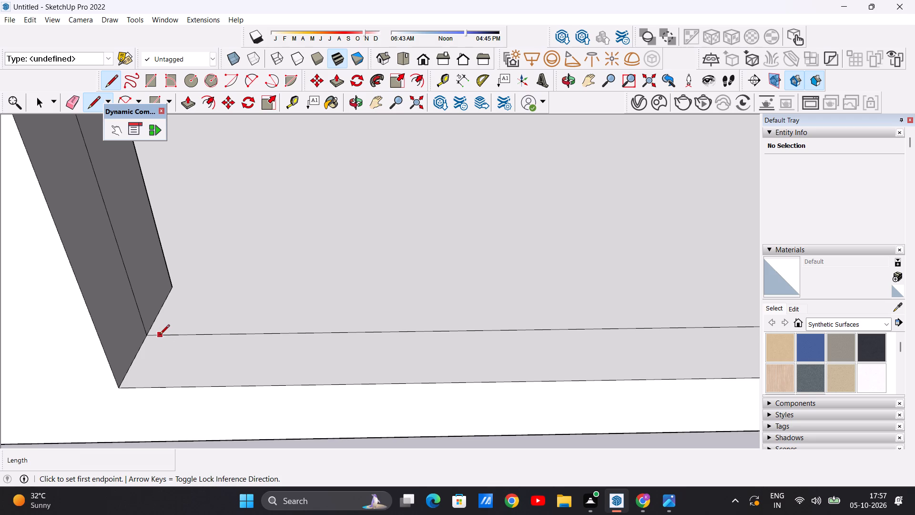
left_click(166, 334)
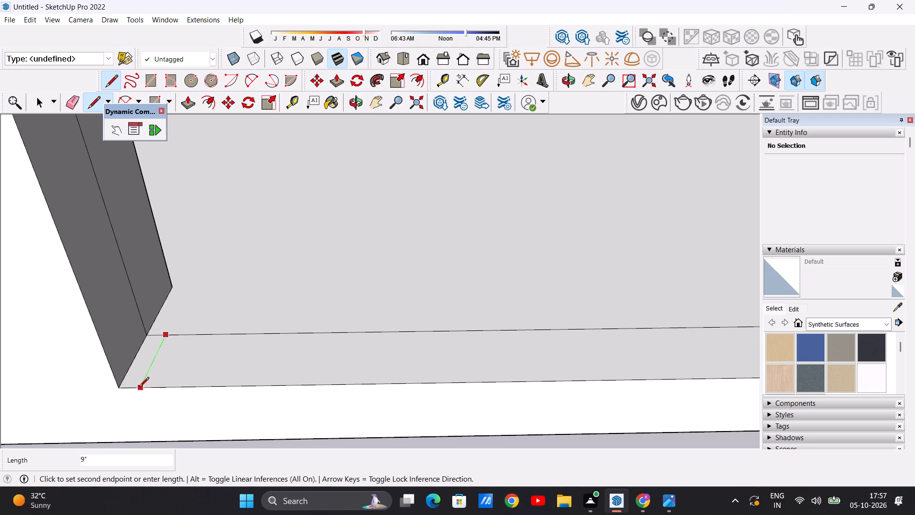
left_click(139, 388)
scroll(203, 364, "down", 20)
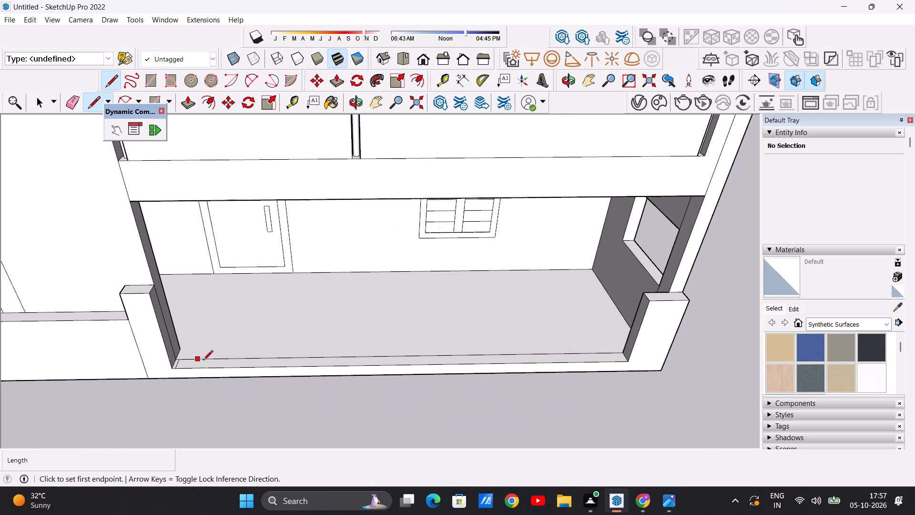
Draw a matching line across the porch's front edge strip, just inside the post at the house's outer corner.
scroll(382, 335, "down", 4)
scroll(547, 348, "up", 14)
scroll(548, 351, "up", 7)
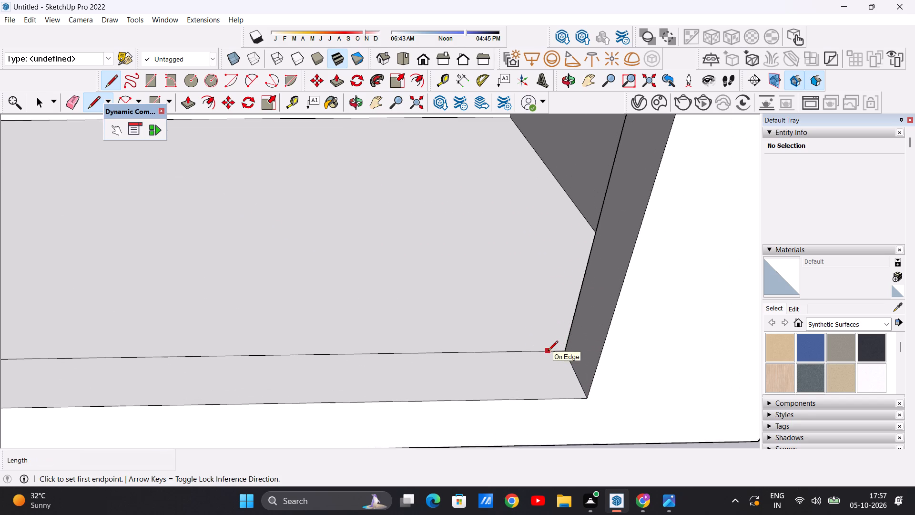
left_click(545, 351)
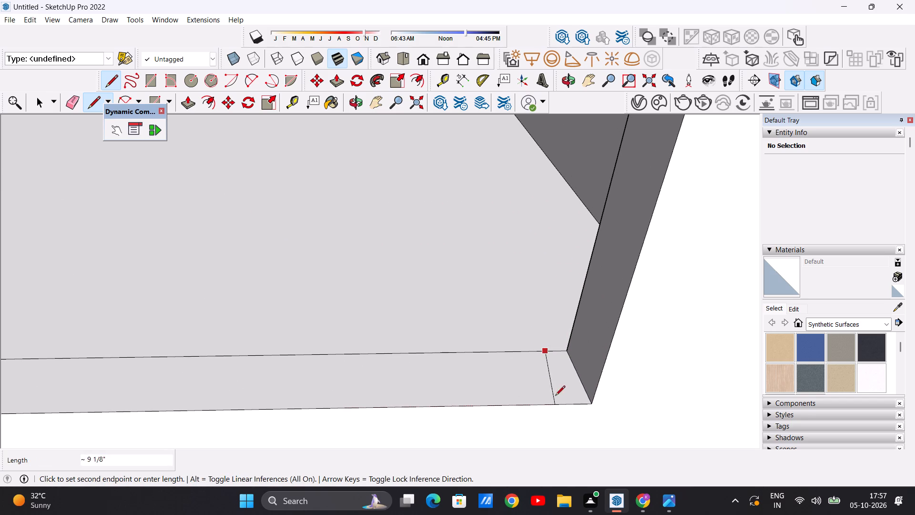
left_click(568, 407)
key("space")
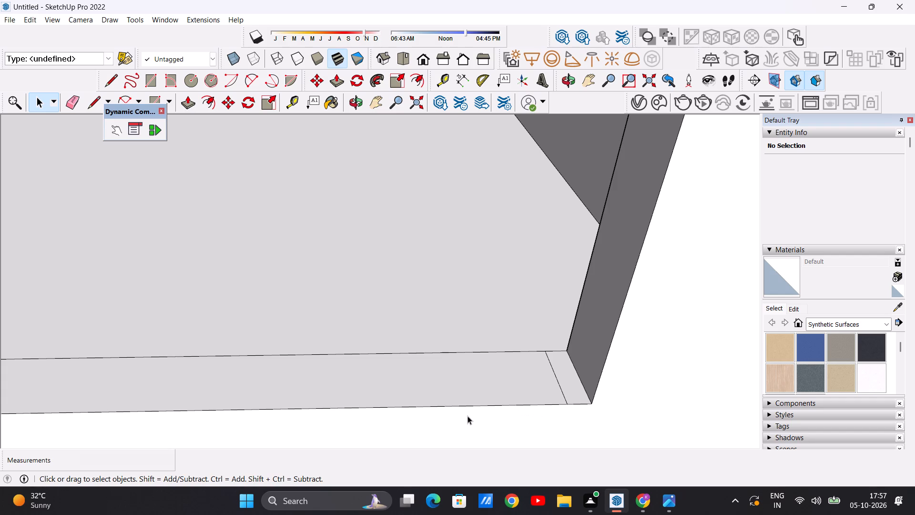
Examine the divided porch front edge strip and its end posts from the front and from above.
scroll(525, 360, "down", 14)
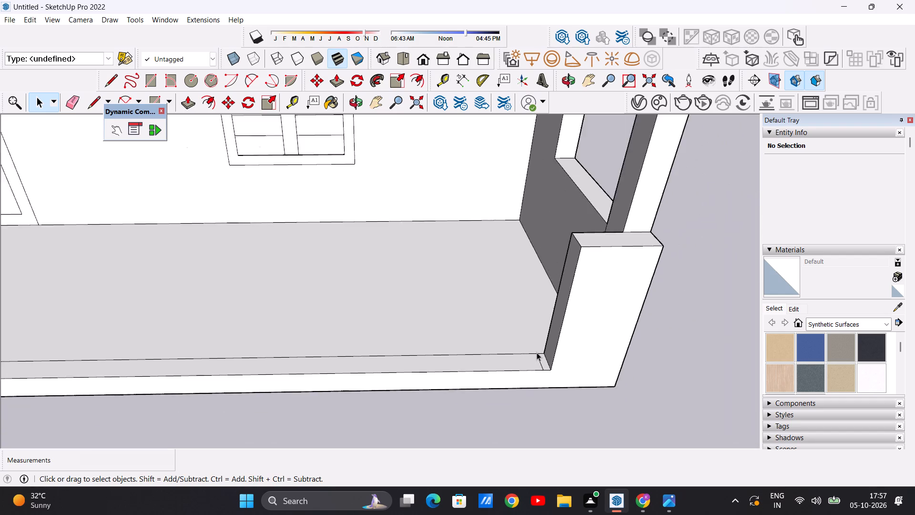
scroll(537, 352, "down", 11)
scroll(258, 348, "up", 6)
middle_click_drag(404, 375, 394, 377)
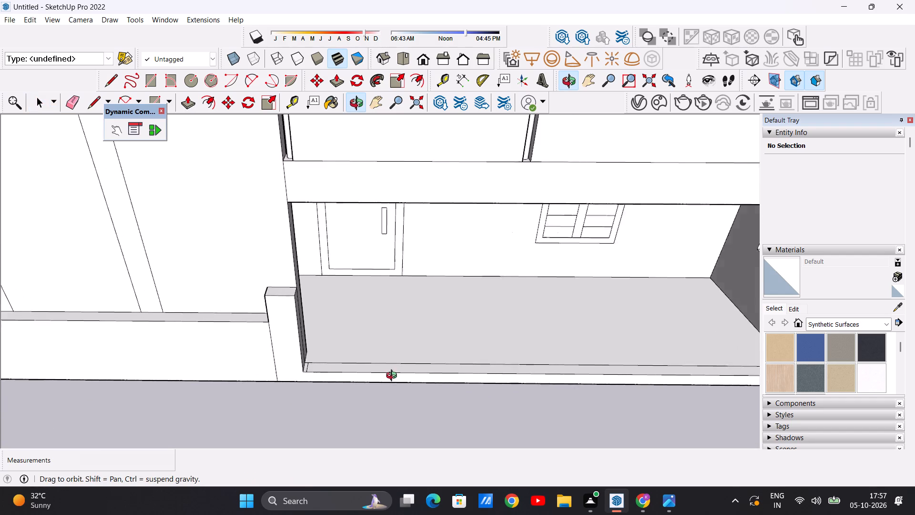
middle_click_drag(394, 377, 394, 415)
scroll(330, 402, "down", 4)
scroll(567, 379, "up", 5)
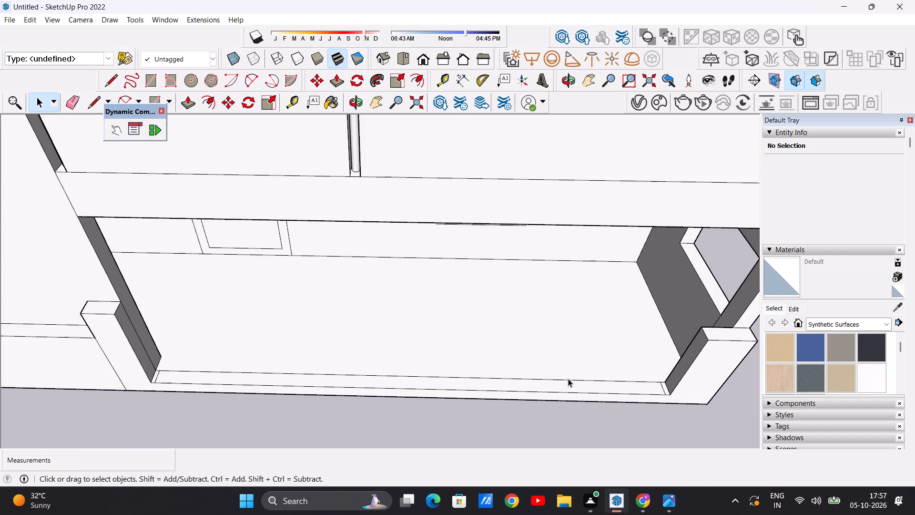
scroll(160, 336, "up", 18)
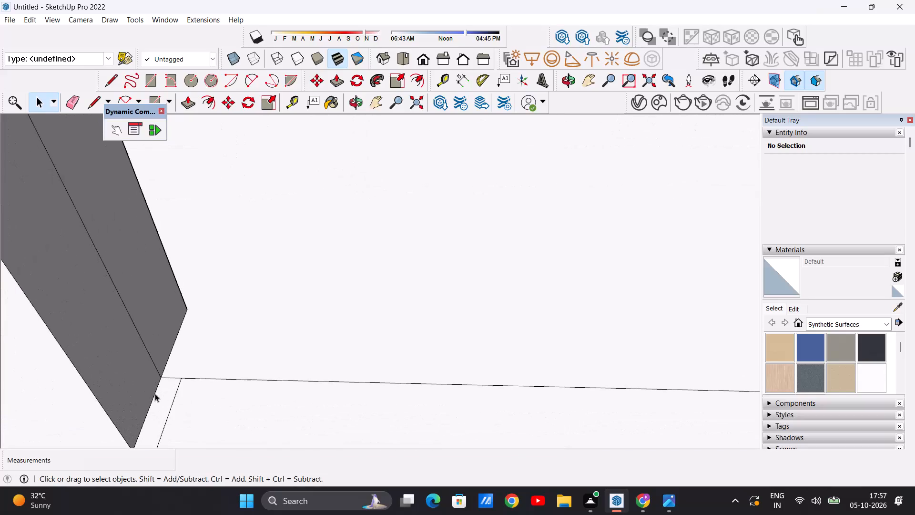
scroll(175, 485, "down", 15)
scroll(188, 402, "up", 5)
scroll(219, 373, "down", 6)
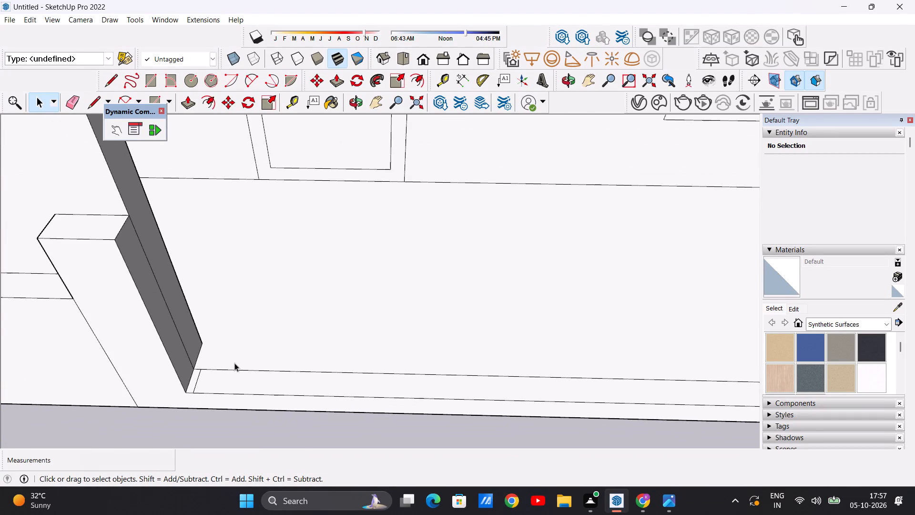
scroll(183, 393, "up", 4)
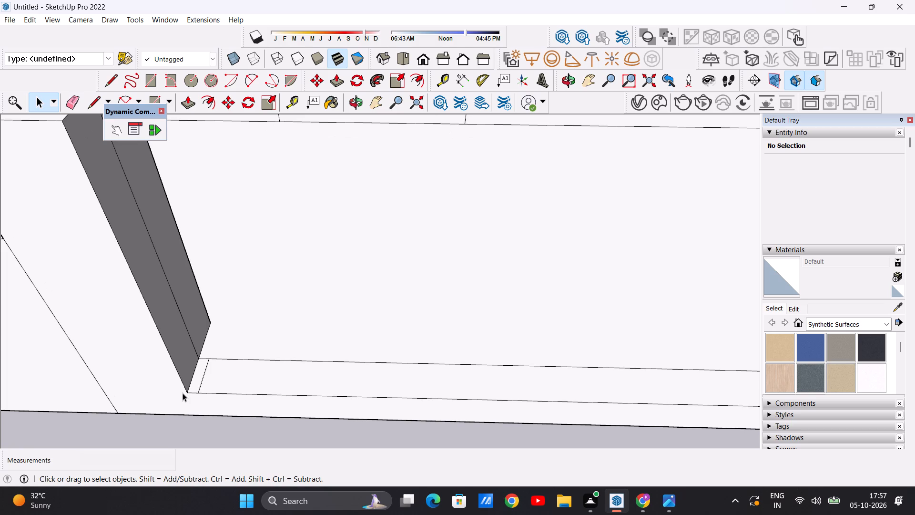
scroll(257, 392, "down", 16)
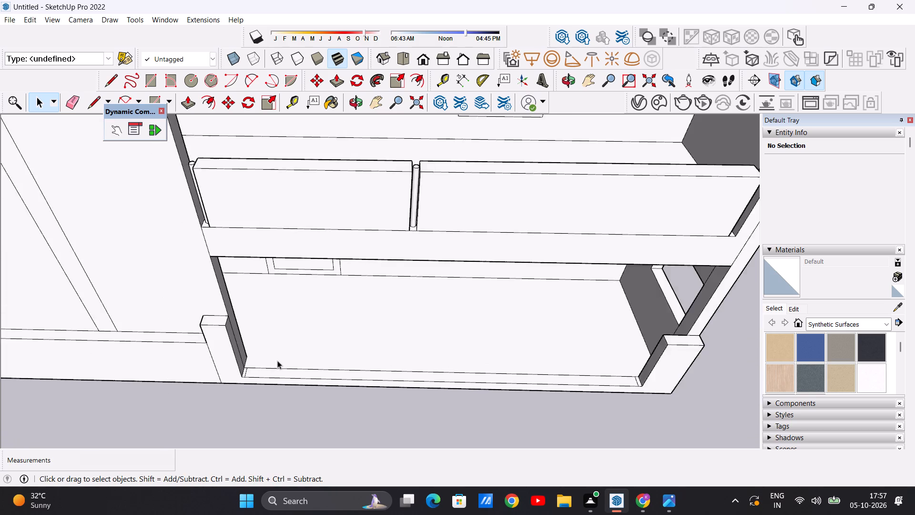
scroll(277, 360, "down", 4)
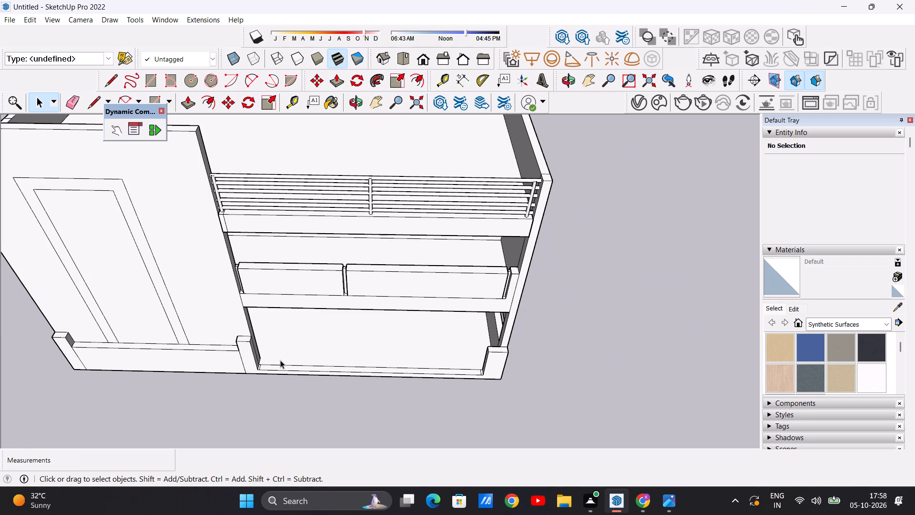
scroll(287, 351, "down", 3)
scroll(277, 369, "up", 9)
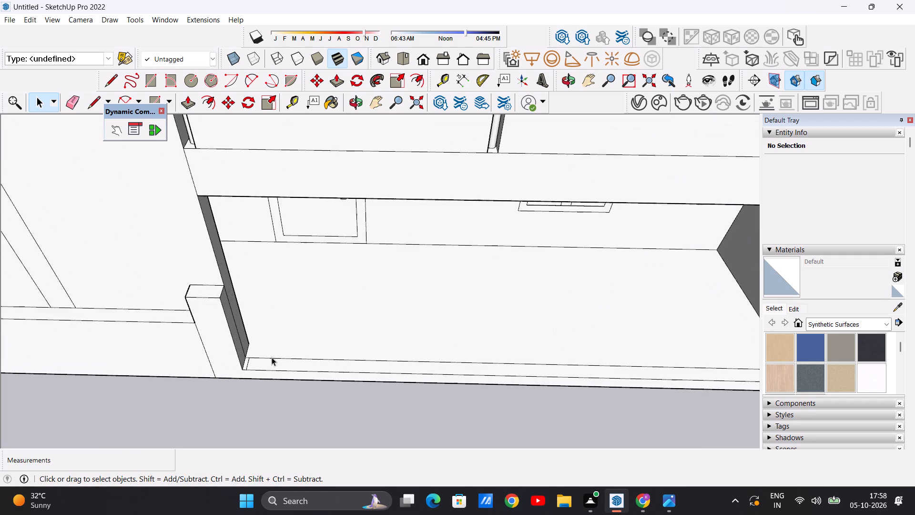
scroll(272, 357, "up", 5)
scroll(260, 341, "down", 5)
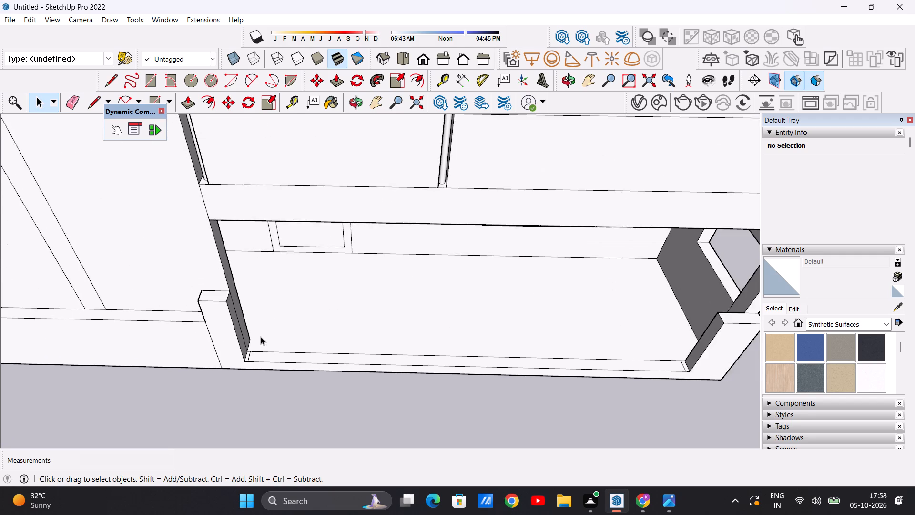
Draw two parallel 9" lines across the porch-side face of the post beside the tall wall, just below its top.
middle_click_drag(258, 351, 191, 257)
scroll(220, 263, "up", 6)
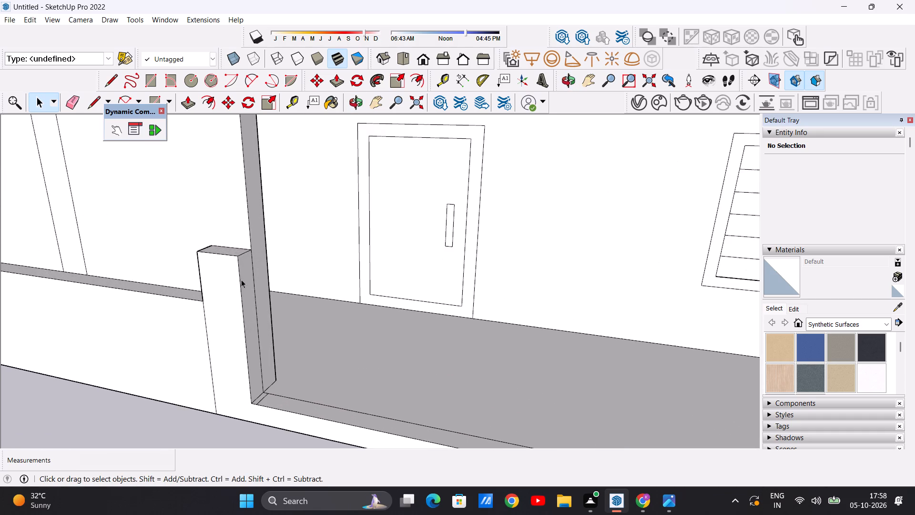
middle_click_drag(241, 279, 128, 284)
scroll(224, 251, "up", 8)
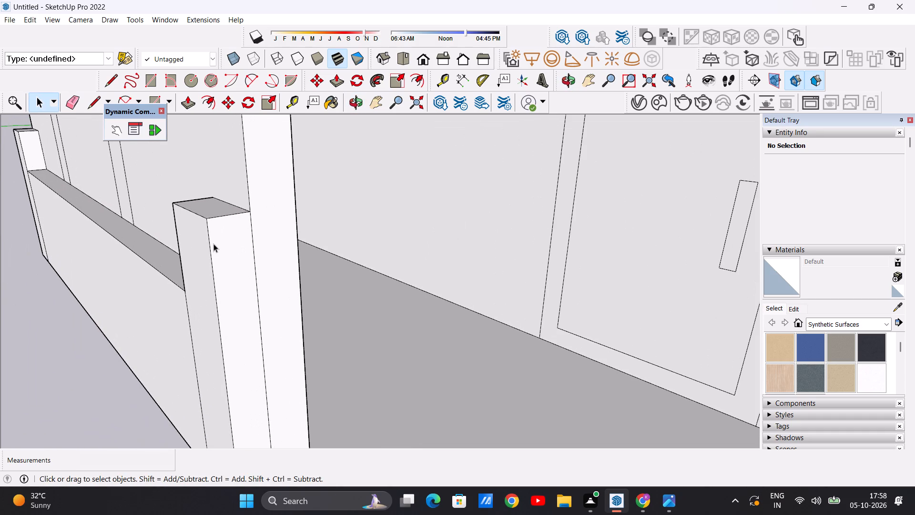
key("l")
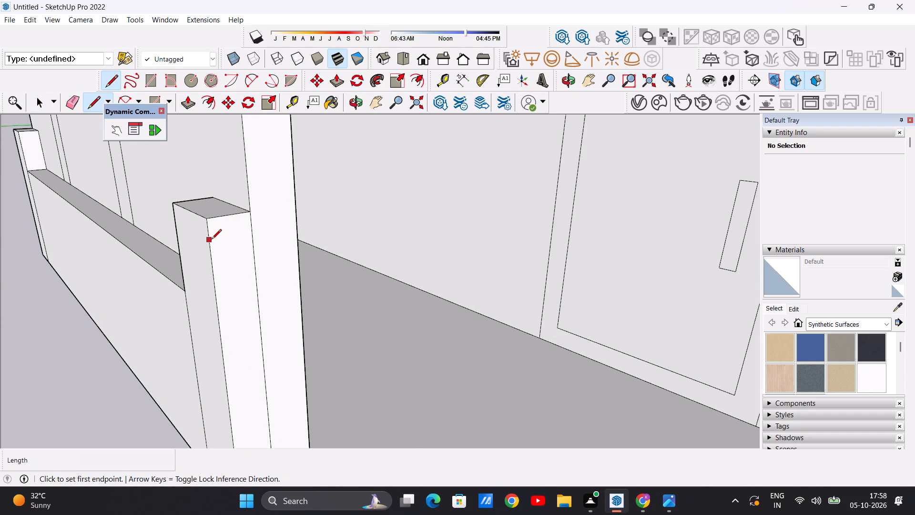
left_click(211, 255)
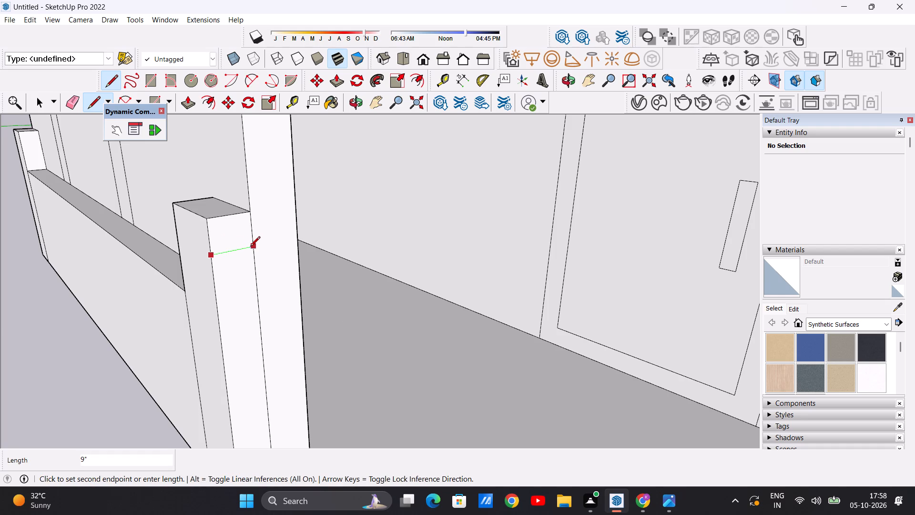
left_click(250, 247)
left_click(213, 269)
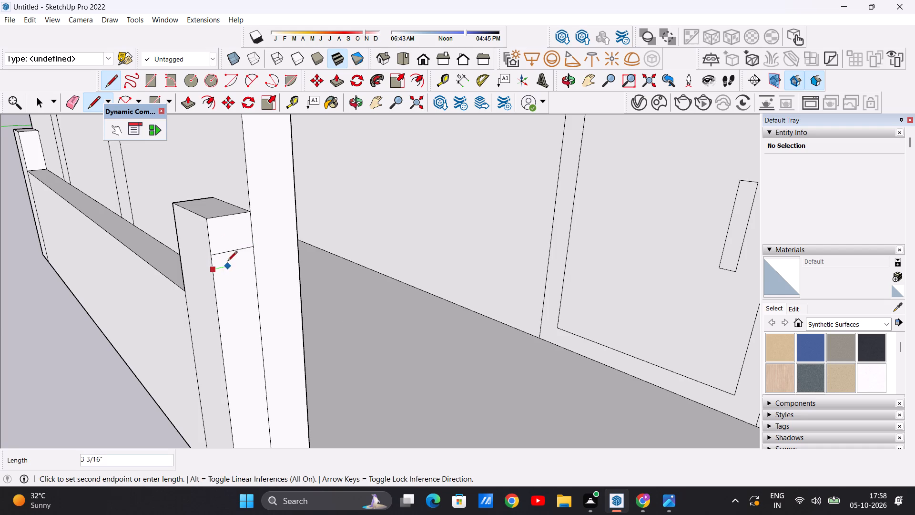
left_click(253, 258)
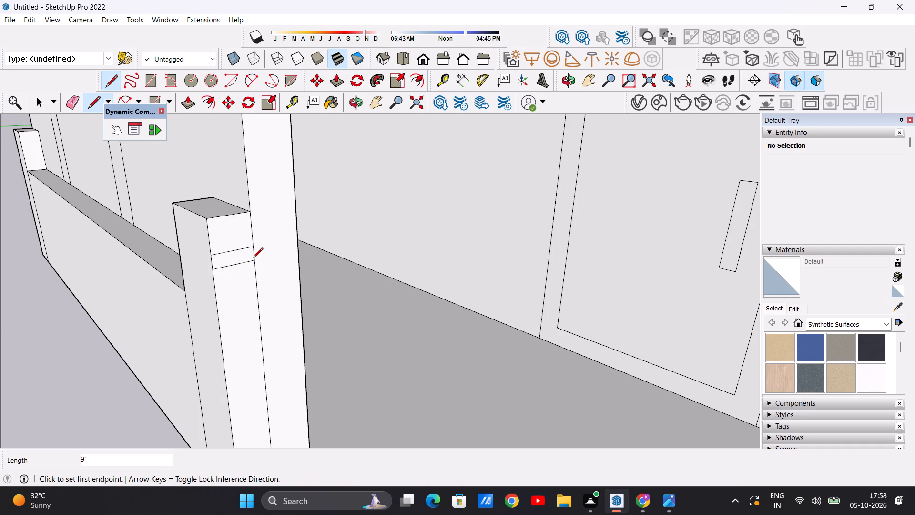
Examine the lined post, the house's outer corner post and the whole front facade from several distances and angles.
scroll(163, 281, "down", 8)
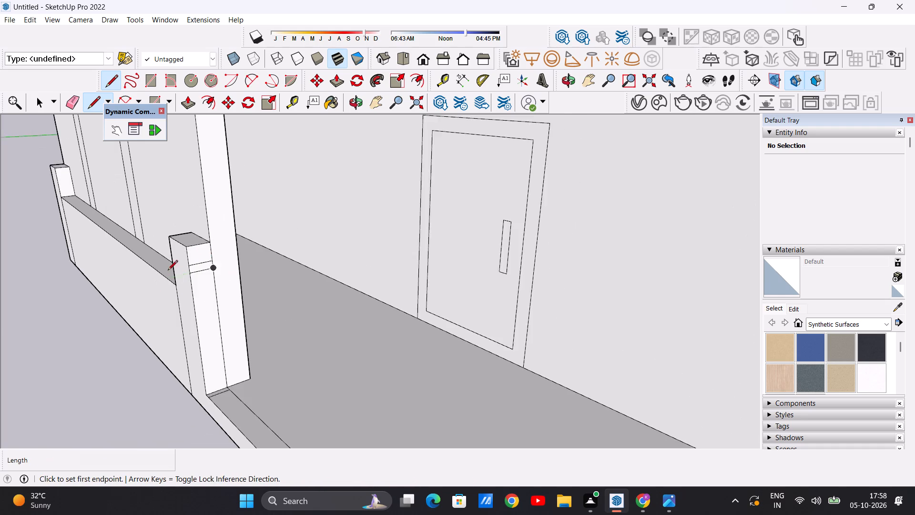
scroll(168, 271, "down", 6)
middle_click_drag(170, 287, 253, 275)
scroll(146, 283, "down", 16)
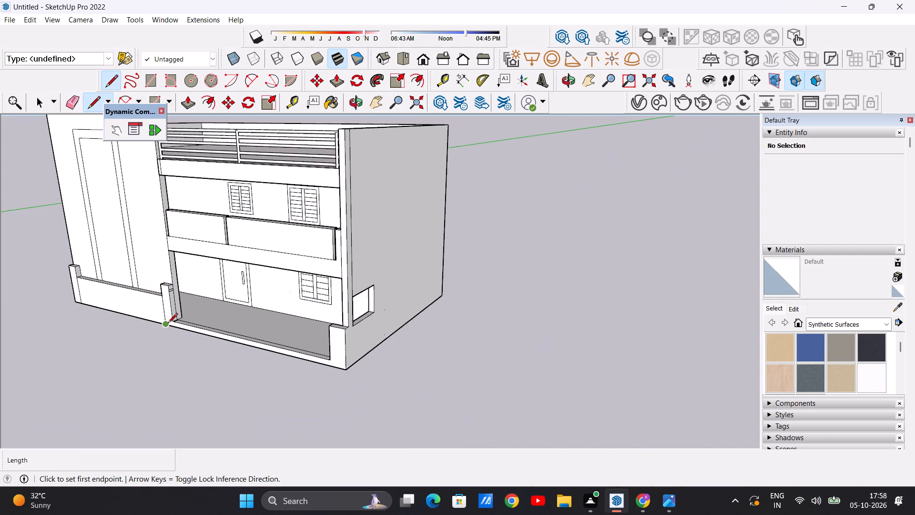
middle_click_drag(168, 324, 264, 300)
scroll(125, 315, "up", 19)
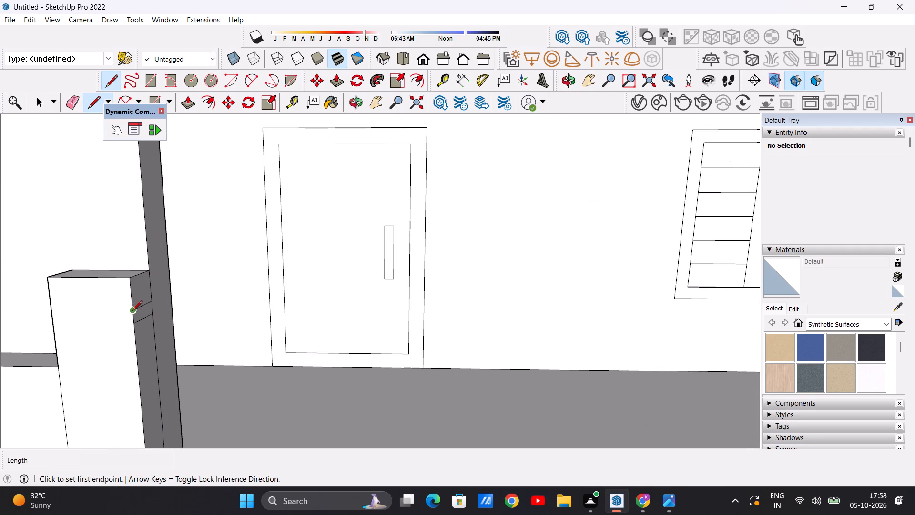
scroll(192, 320, "down", 5)
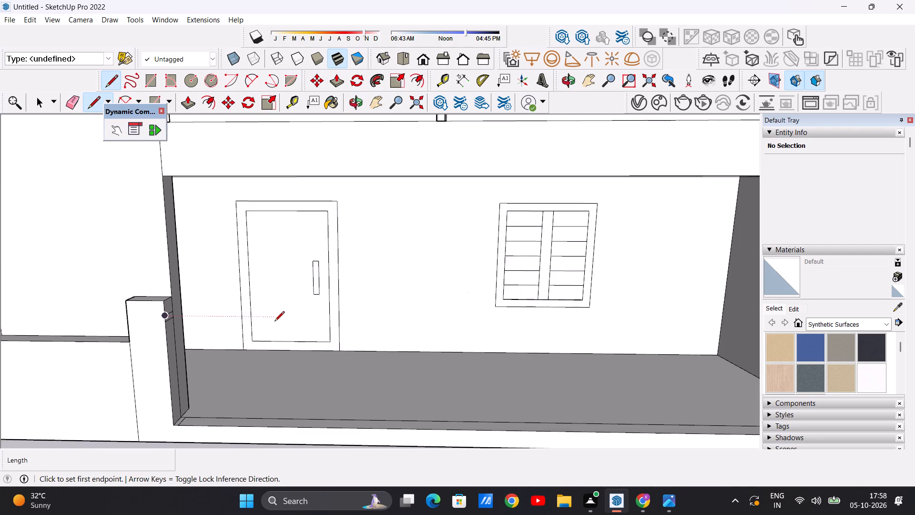
scroll(268, 322, "down", 8)
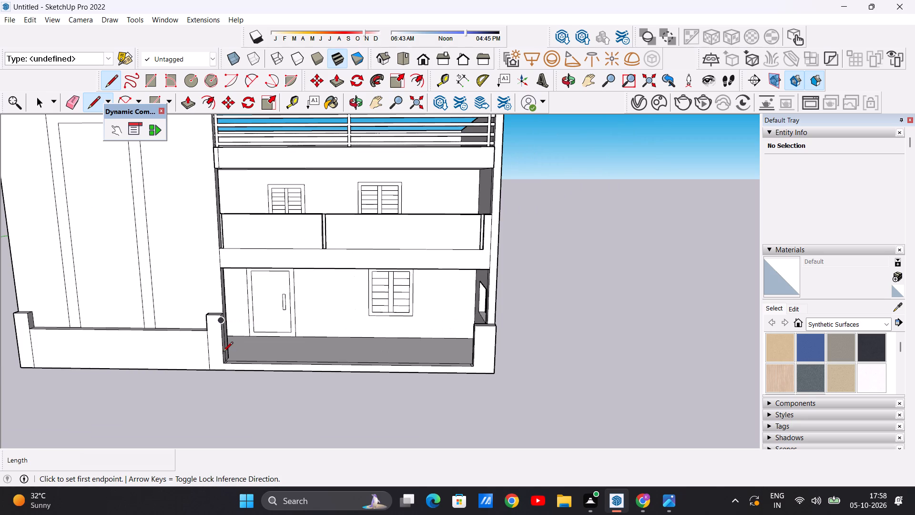
scroll(224, 321, "down", 4)
scroll(196, 330, "up", 13)
scroll(134, 344, "down", 11)
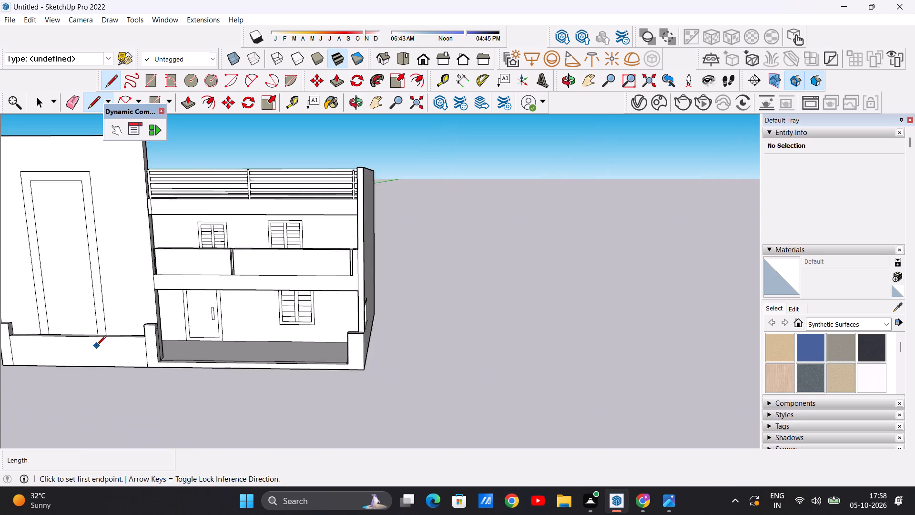
scroll(96, 346, "down", 7)
scroll(277, 343, "up", 13)
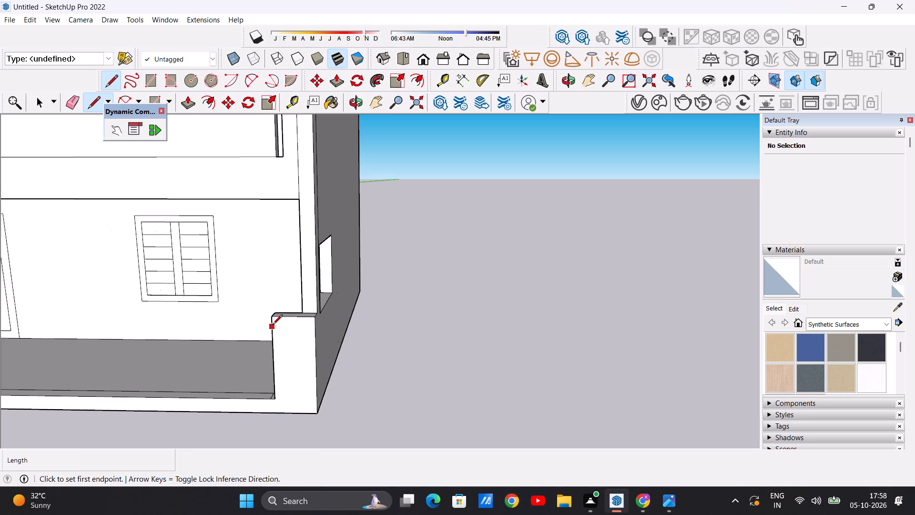
scroll(272, 329, "up", 5)
middle_click(286, 329)
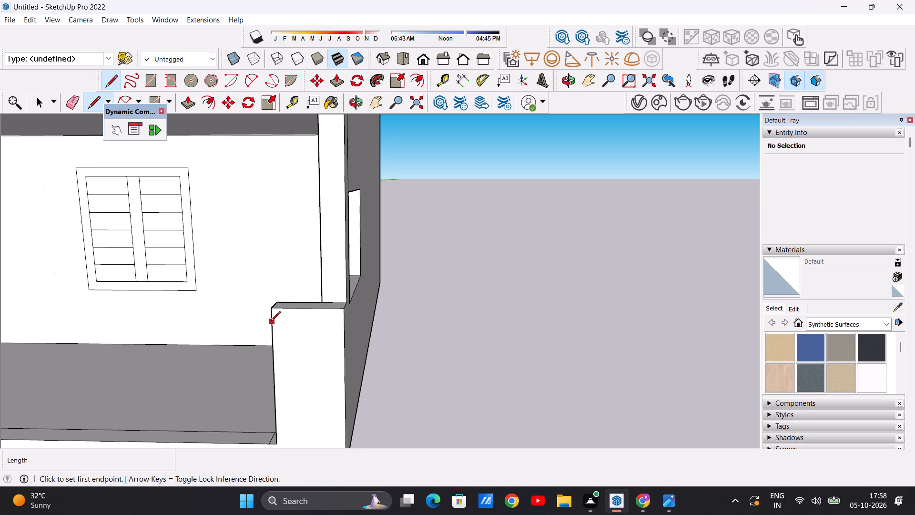
key("space")
scroll(268, 321, "down", 8)
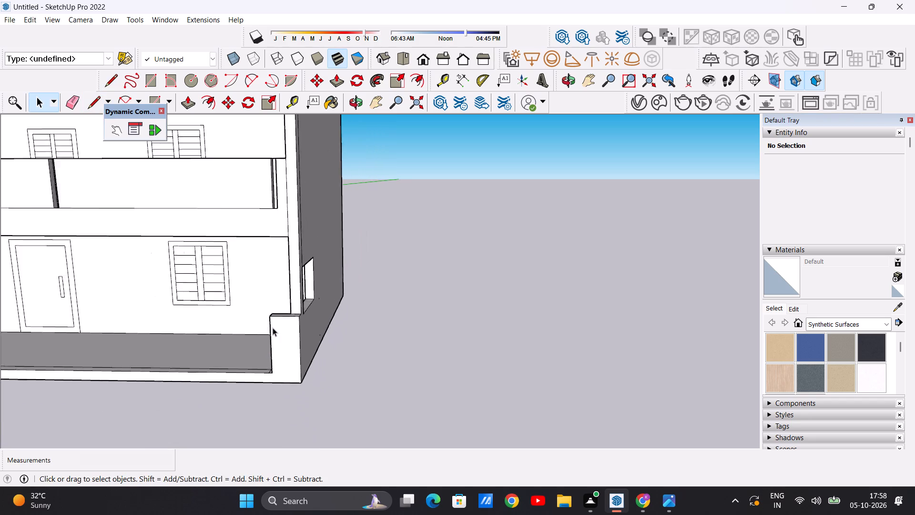
scroll(273, 328, "down", 13)
middle_click_drag(164, 340, 213, 328)
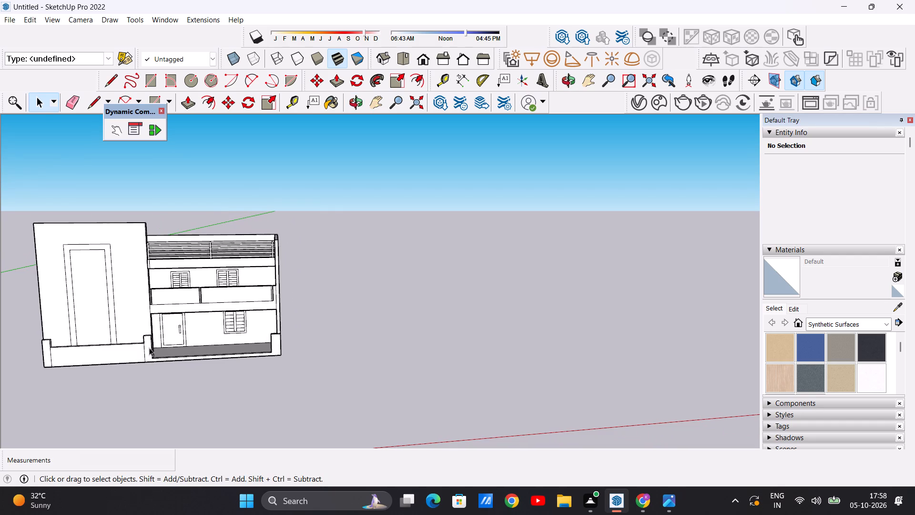
scroll(138, 361, "down", 4)
scroll(84, 330, "up", 7)
scroll(161, 337, "down", 6)
middle_click_drag(201, 346, 185, 326)
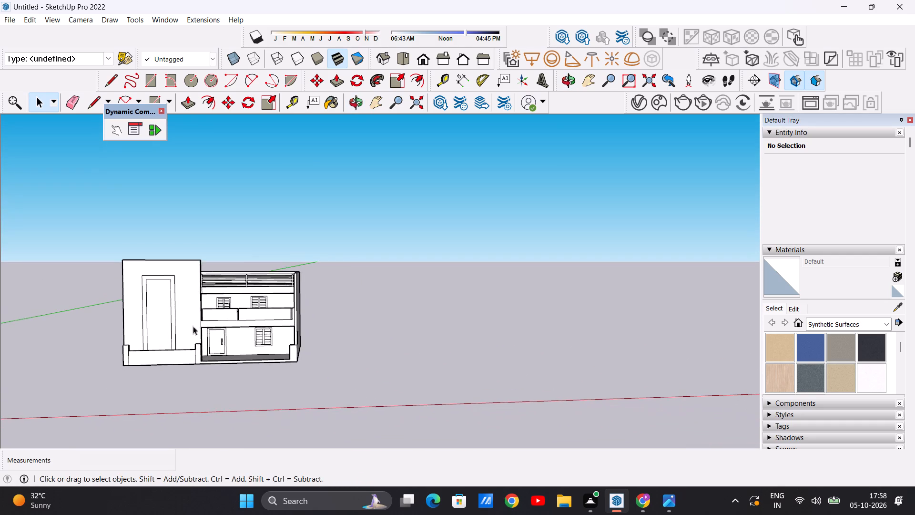
scroll(206, 348, "up", 4)
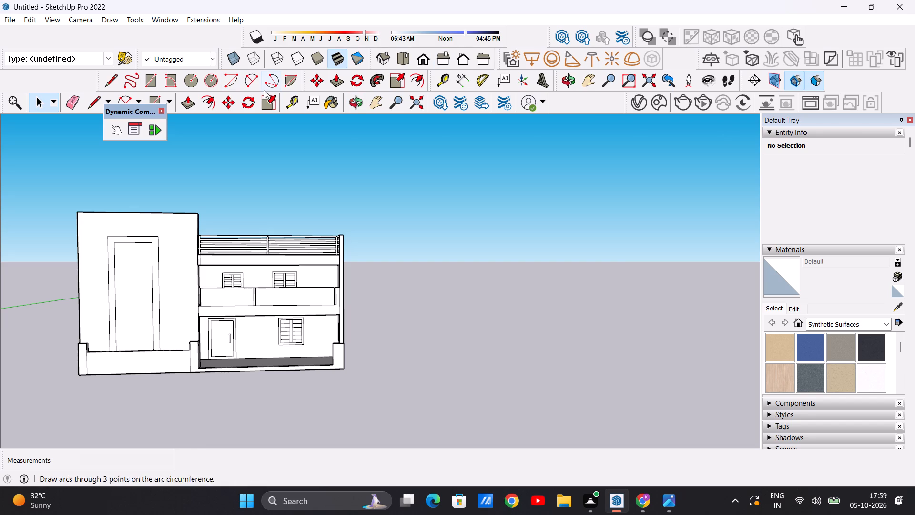
Select the entire connected house model and scale its width along the red axis to about 0.87, keeping the blue-axis factor at 1.00.
left_click(263, 103)
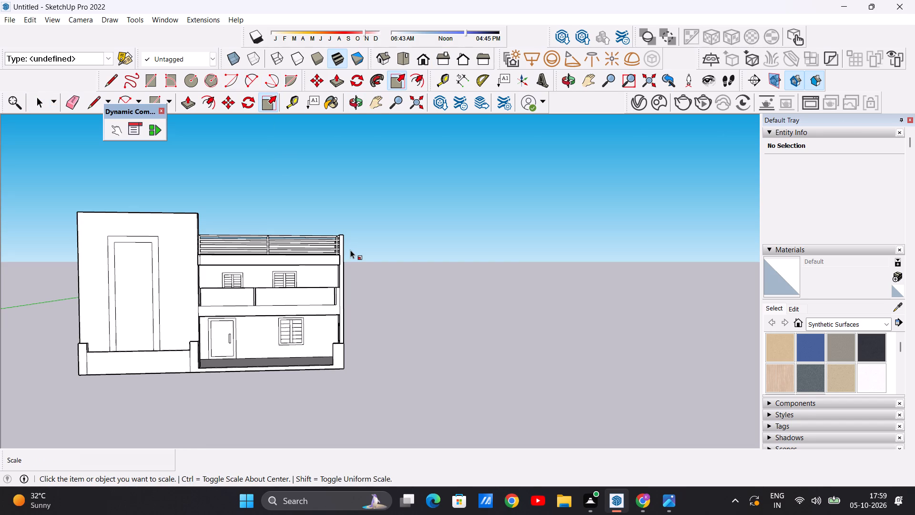
key("space")
triple_click(331, 262)
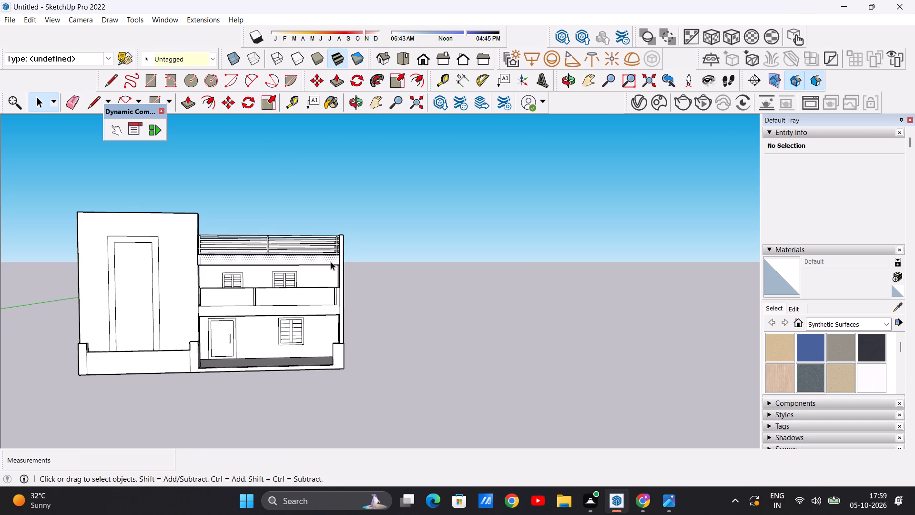
double_click(331, 262)
scroll(431, 280, "down", 3)
middle_click_drag(431, 280, 399, 391)
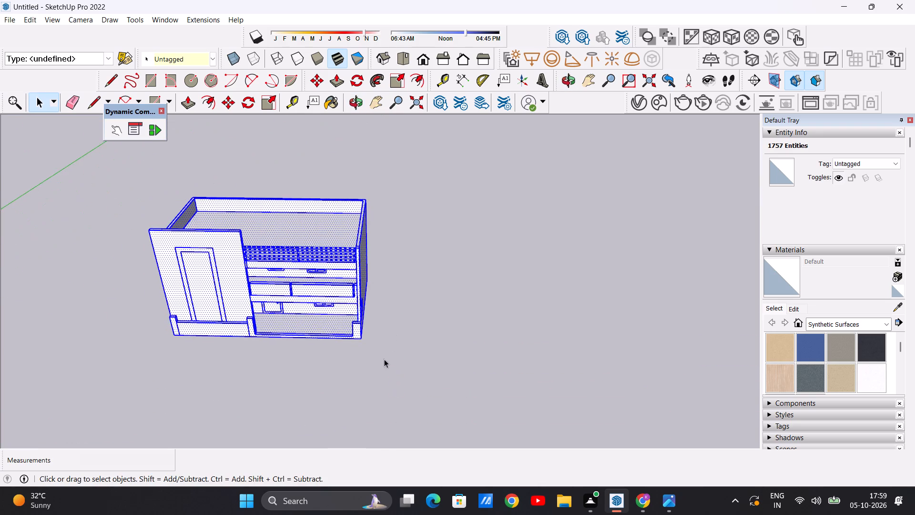
scroll(371, 244, "up", 2)
left_click(276, 110)
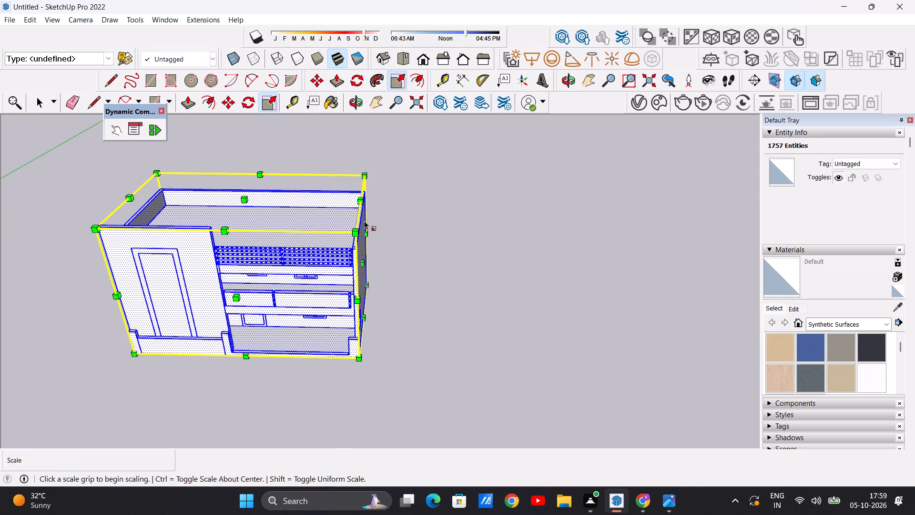
left_click(364, 199)
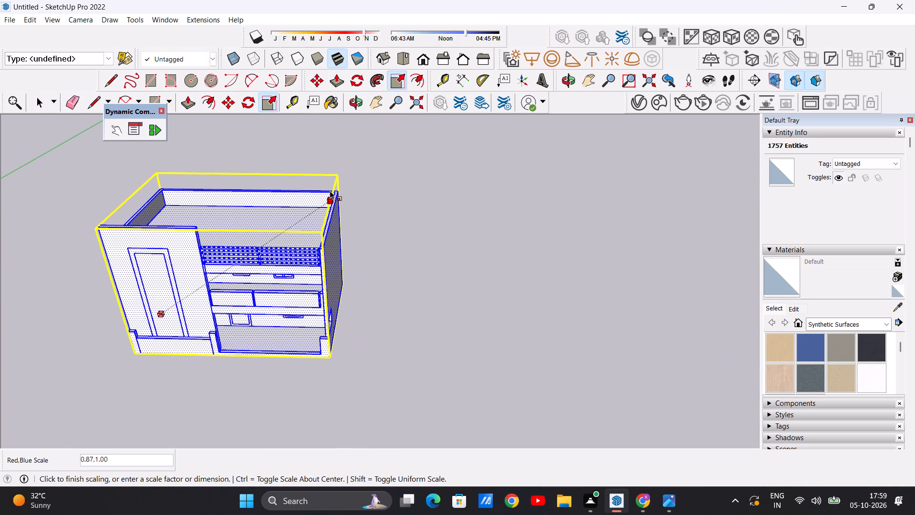
left_click(330, 191)
middle_click_drag(446, 331, 473, 292)
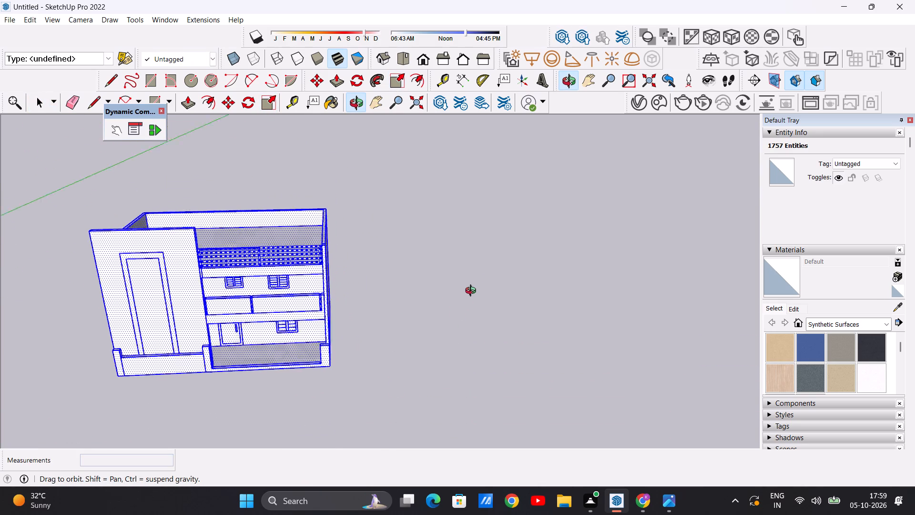
middle_click_drag(473, 292, 484, 270)
scroll(502, 271, "down", 6)
middle_click_drag(396, 364, 374, 347)
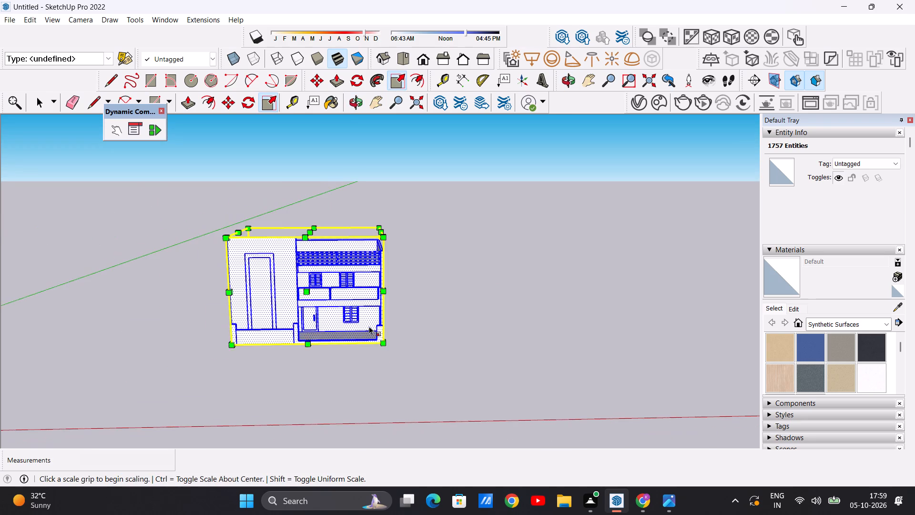
Scale the whole house model to about 0.93 along the red axis and 1.02 along the blue axis, and deselect it.
scroll(357, 262, "up", 7)
scroll(520, 232, "down", 4)
middle_click_drag(516, 241, 362, 385)
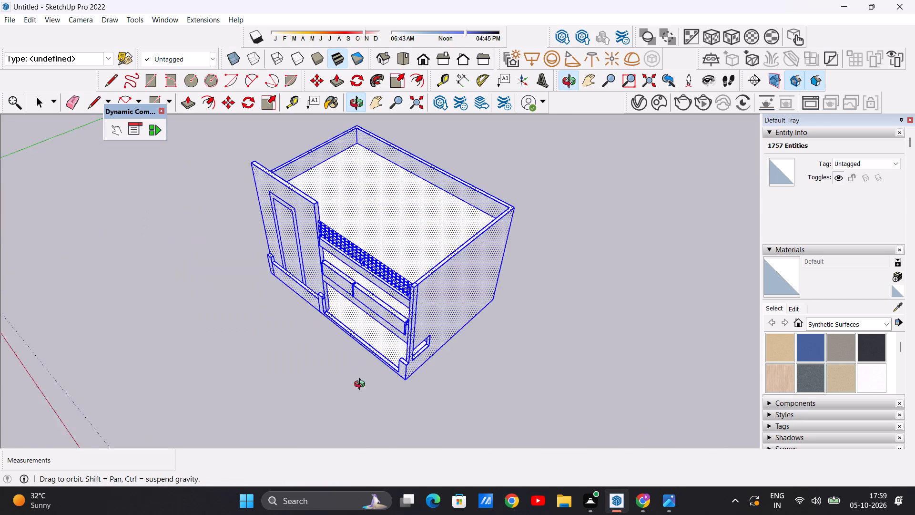
middle_click_drag(362, 385, 514, 305)
middle_click_drag(125, 328, 174, 338)
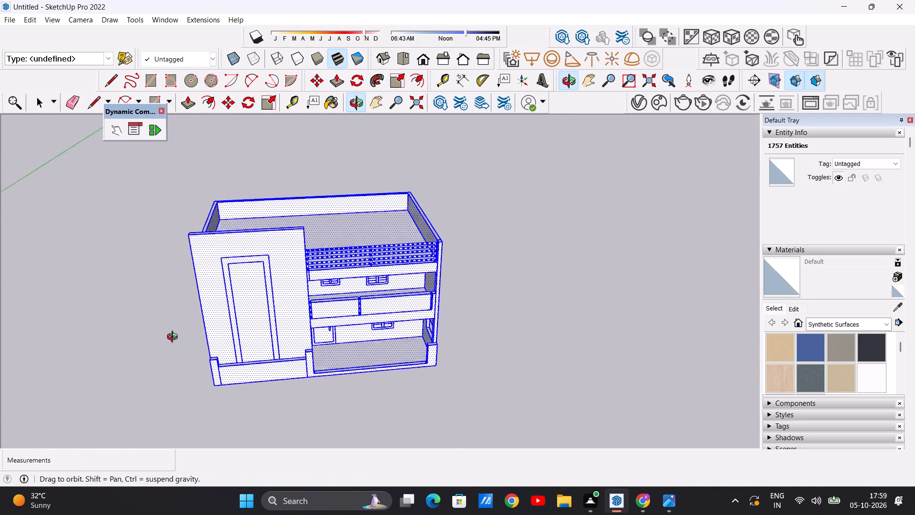
middle_click_drag(174, 338, 195, 375)
scroll(185, 217, "up", 4)
left_click(186, 216)
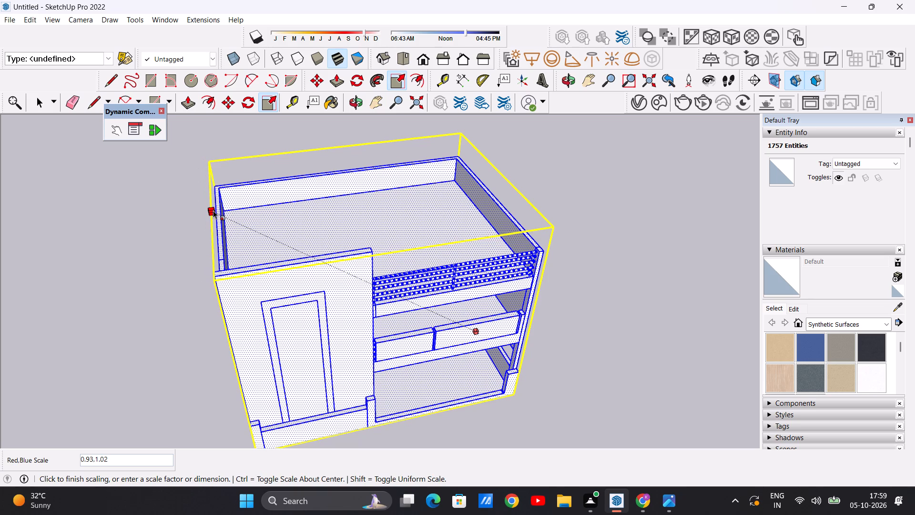
left_click(213, 210)
scroll(140, 232, "down", 7)
middle_click_drag(275, 309, 233, 243)
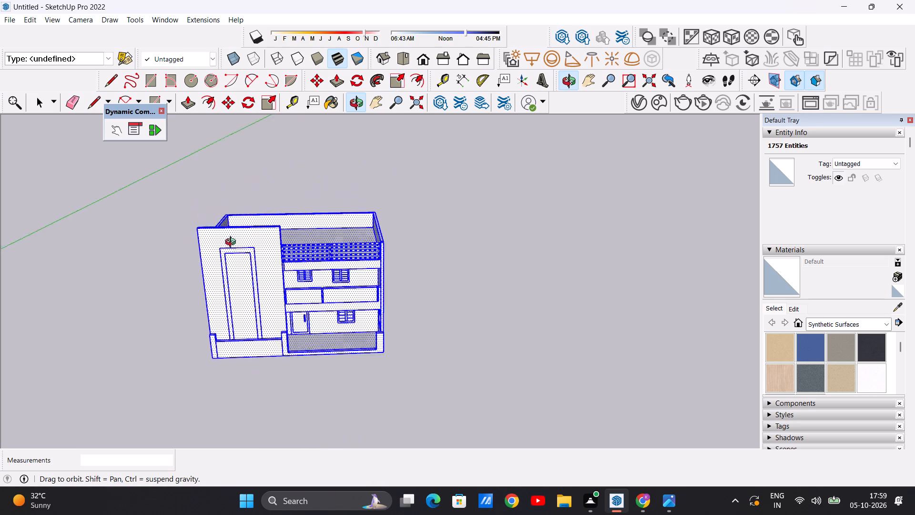
middle_click_drag(233, 243, 214, 202)
left_click(529, 242)
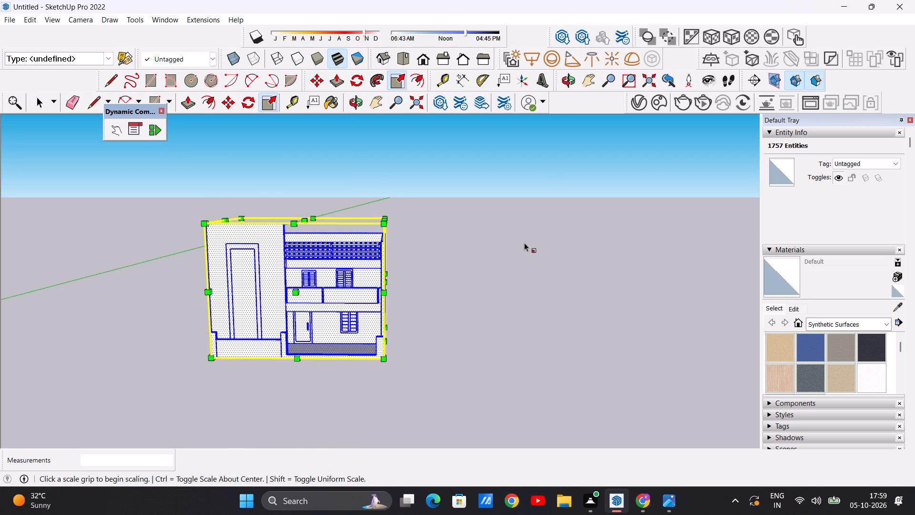
key("space")
key("space")
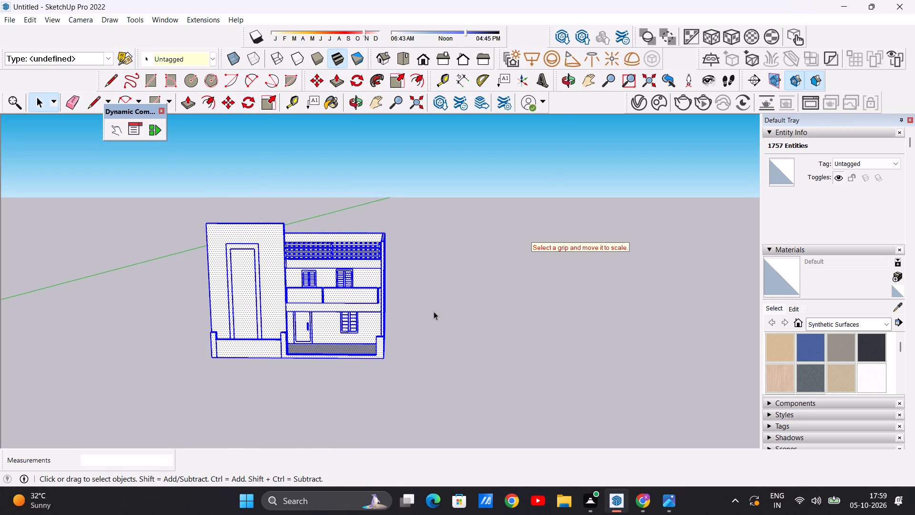
left_click(433, 311)
Examine the rescaled house's front facade, porch and outer corner post from several angles and distances.
scroll(343, 314, "down", 3)
scroll(279, 352, "up", 7)
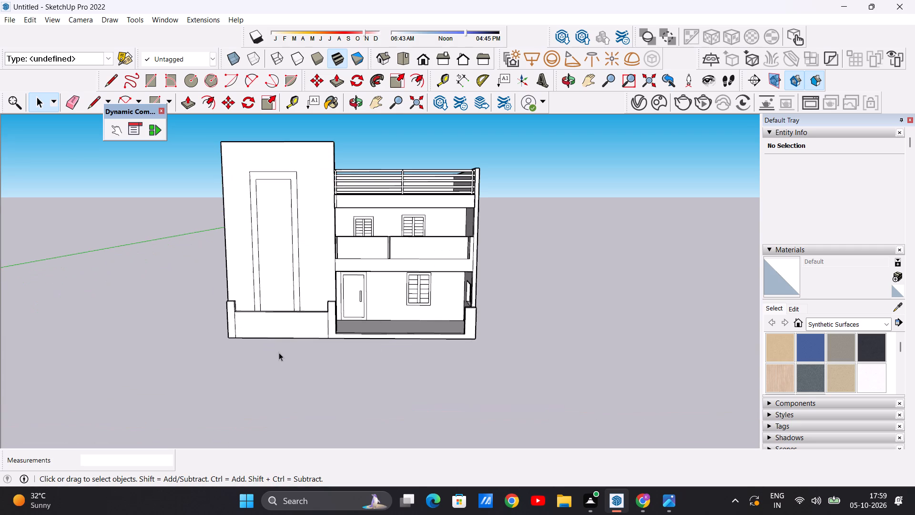
scroll(350, 342, "down", 3)
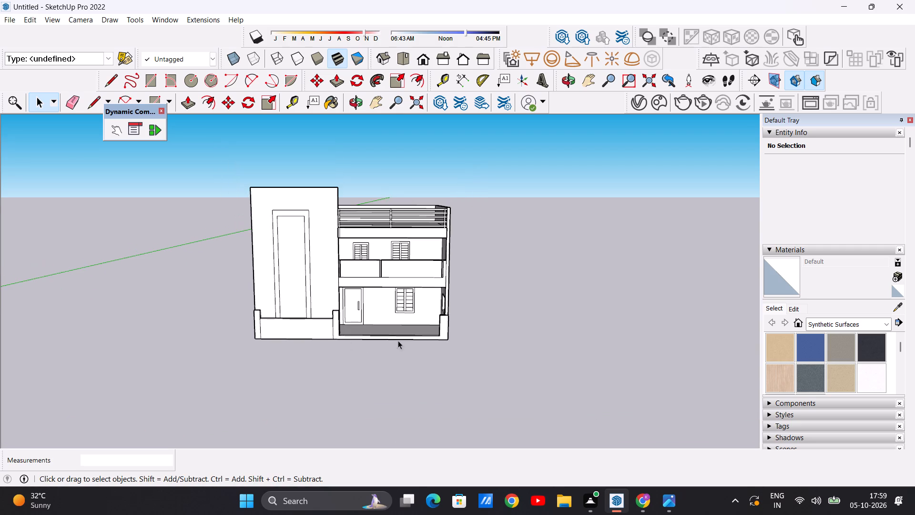
scroll(419, 335, "up", 5)
middle_click_drag(281, 380, 160, 396)
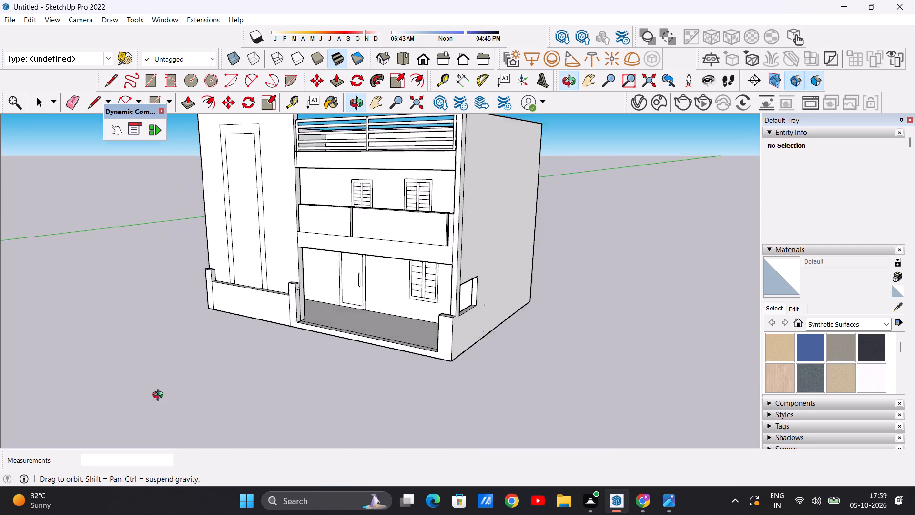
middle_click_drag(160, 396, 456, 358)
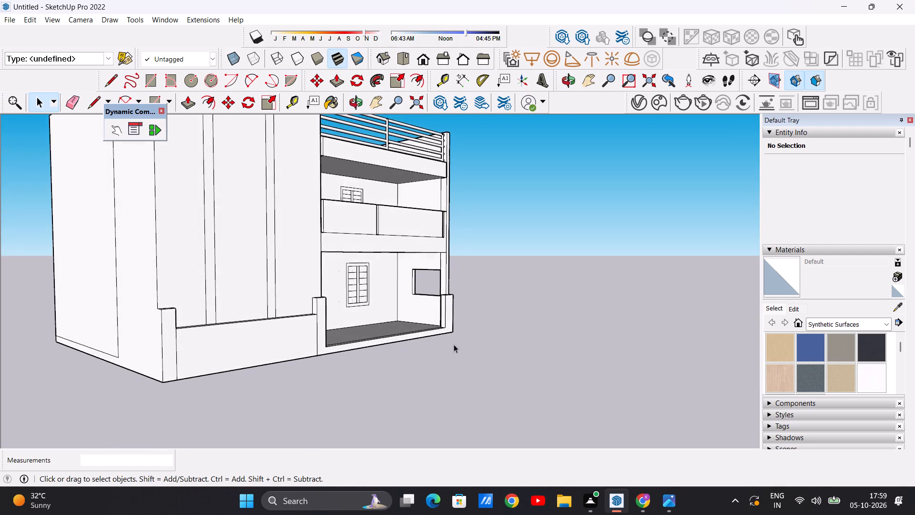
scroll(451, 321, "up", 6)
middle_click_drag(442, 309, 381, 345)
scroll(428, 301, "up", 4)
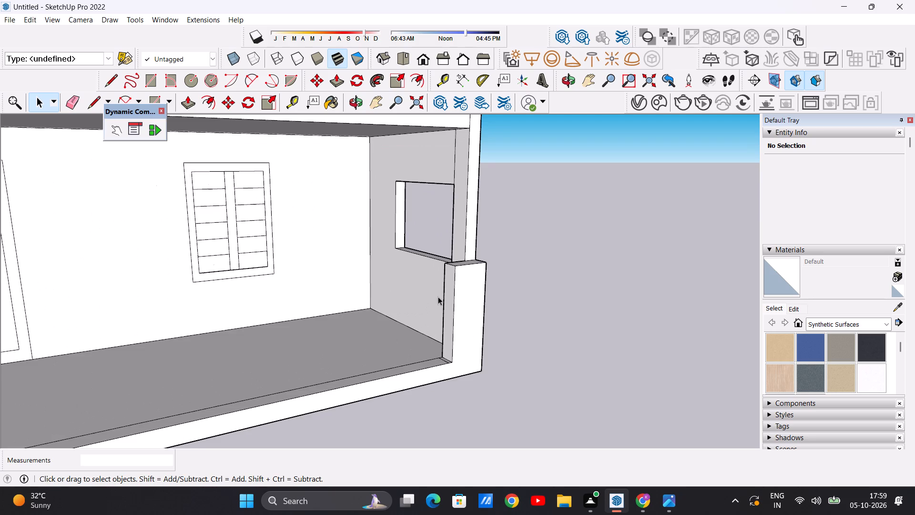
scroll(434, 332, "down", 12)
middle_click_drag(425, 381, 301, 376)
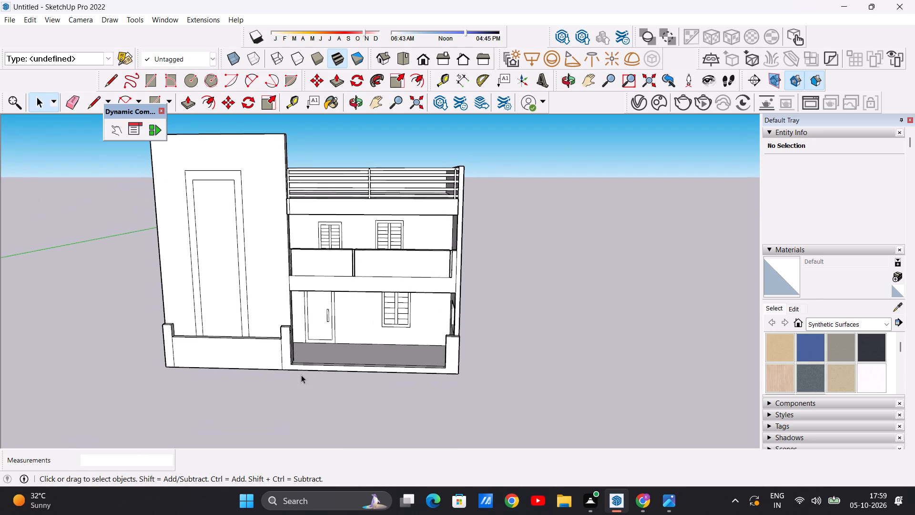
middle_click_drag(344, 370, 281, 368)
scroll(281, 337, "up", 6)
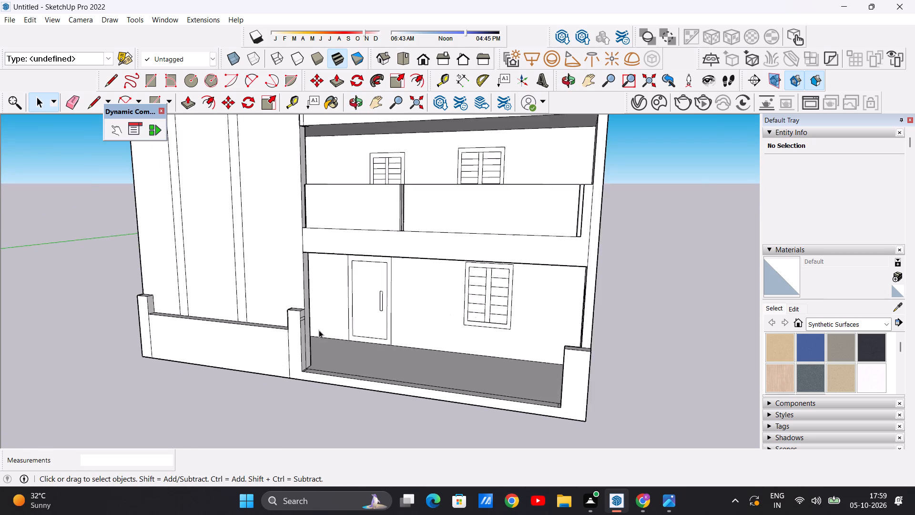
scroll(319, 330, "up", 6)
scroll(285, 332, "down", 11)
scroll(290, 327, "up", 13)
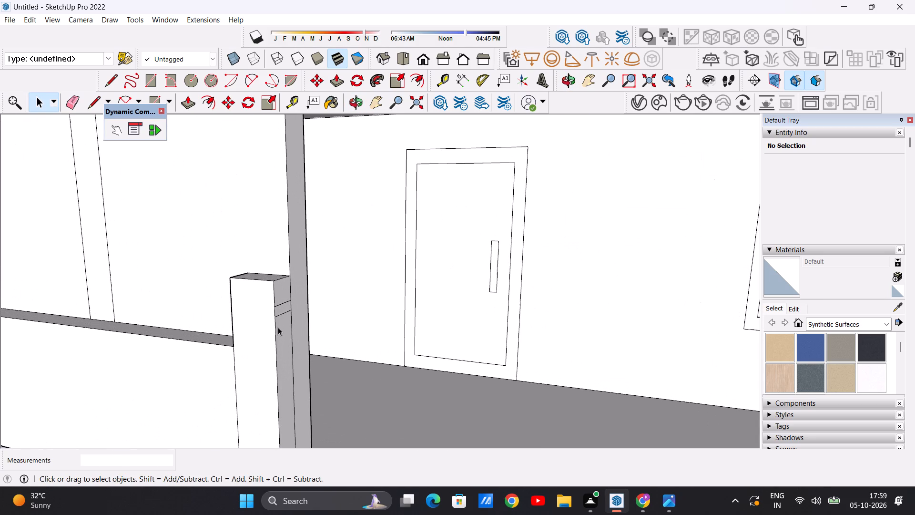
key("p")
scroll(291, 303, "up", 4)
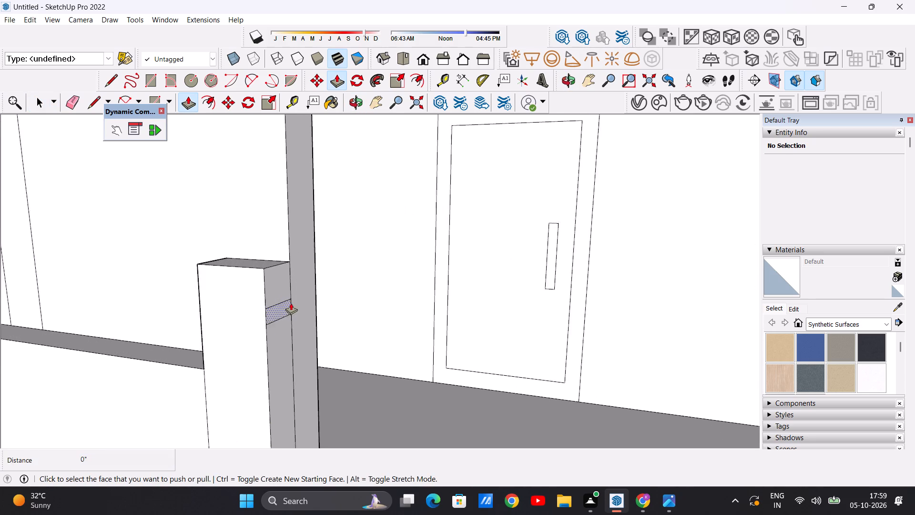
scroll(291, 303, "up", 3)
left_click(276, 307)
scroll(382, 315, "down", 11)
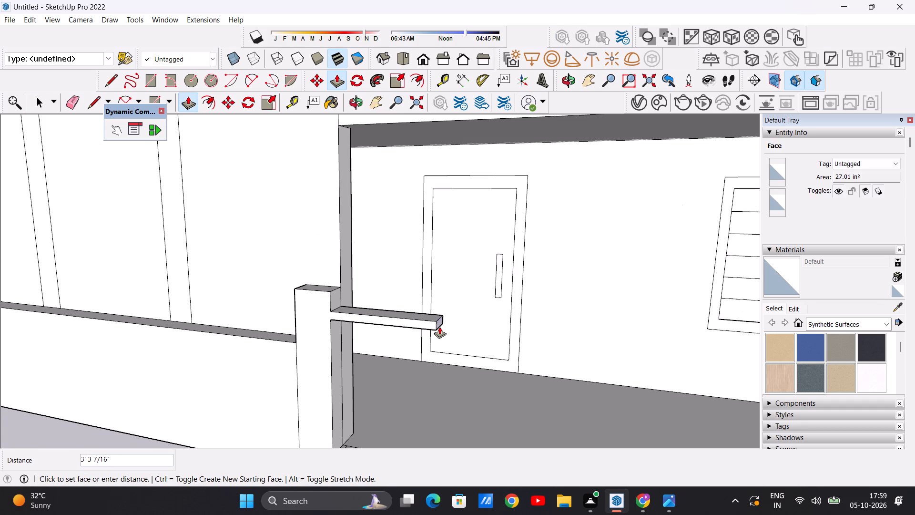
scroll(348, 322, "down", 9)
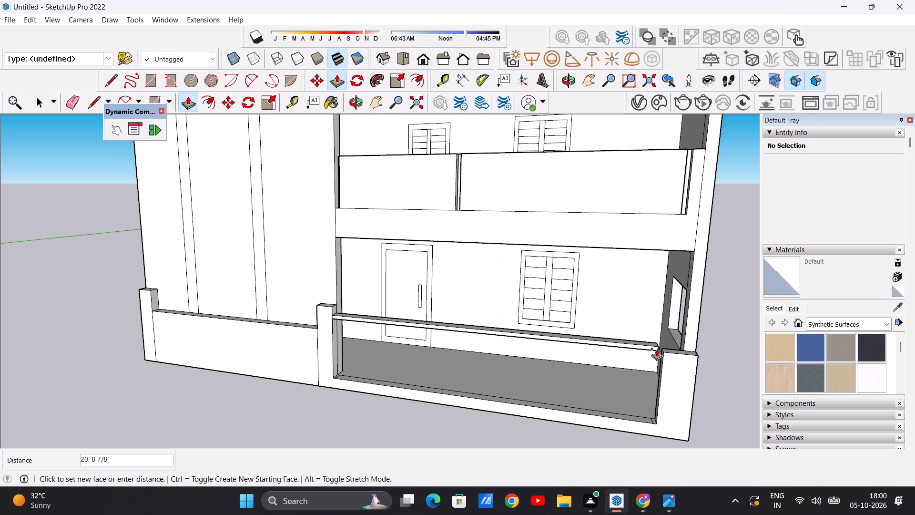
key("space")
Raise the outer corner post's top face about 10 15/16" with Push/Pull, level with the post beside the tall wall.
middle_click_drag(600, 352, 574, 462)
scroll(461, 395, "down", 9)
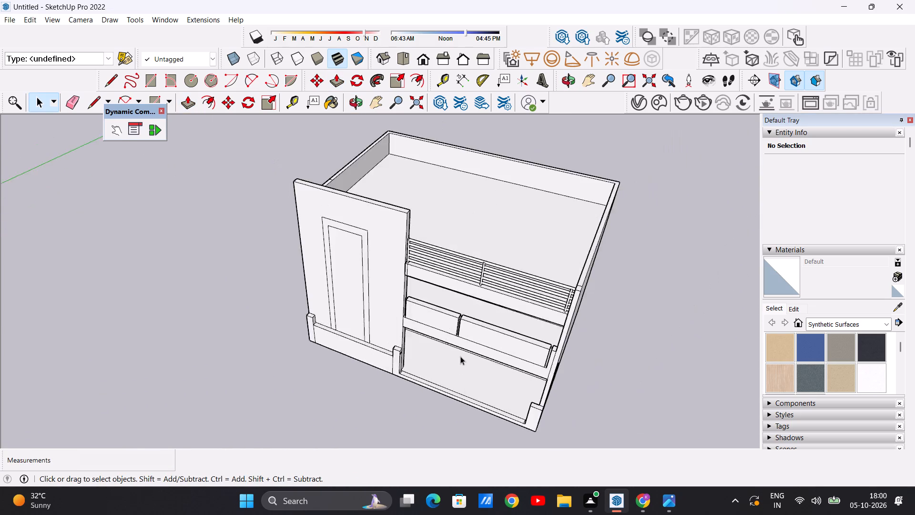
scroll(460, 356, "down", 4)
scroll(488, 392, "up", 18)
key("p")
left_click(507, 381)
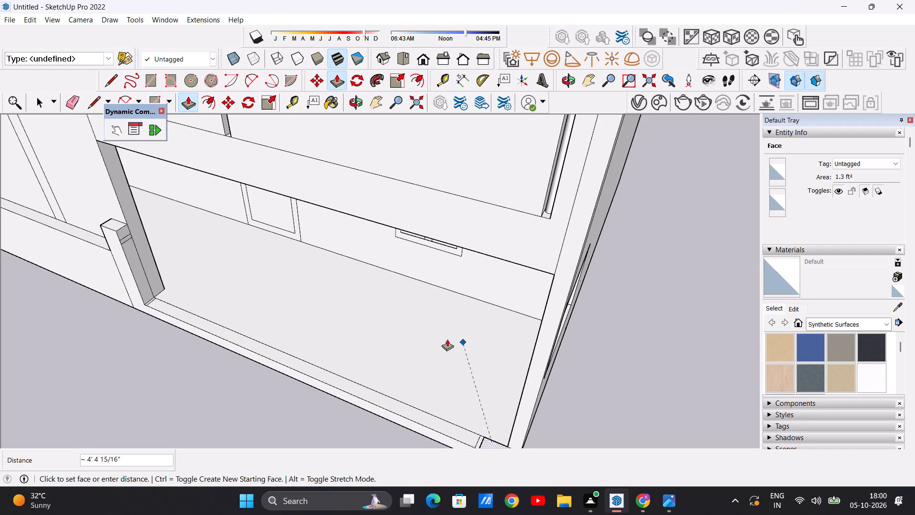
left_click(116, 229)
key("space")
Pull the strip between the two lines on the post beside the tall wall about 21' 13/16" across to the outer corner post.
scroll(422, 456, "down", 11)
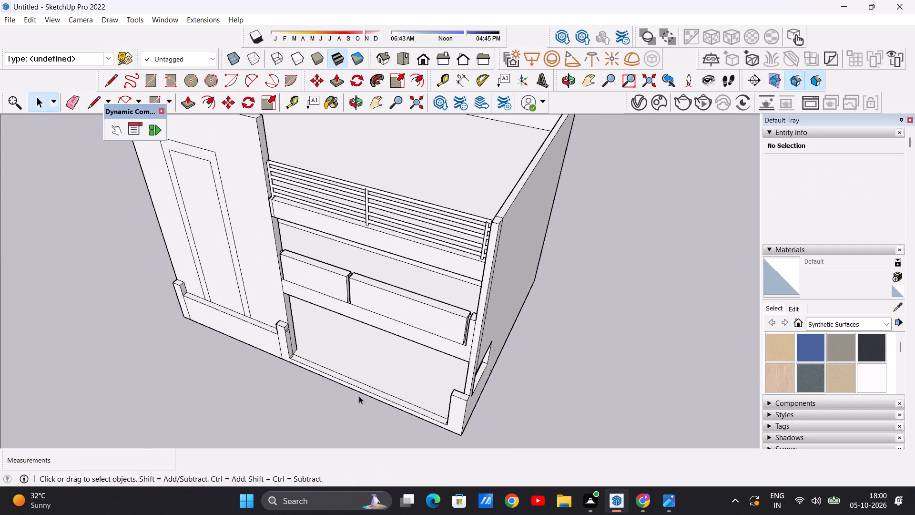
middle_click_drag(359, 396, 491, 364)
middle_click_drag(424, 404, 298, 419)
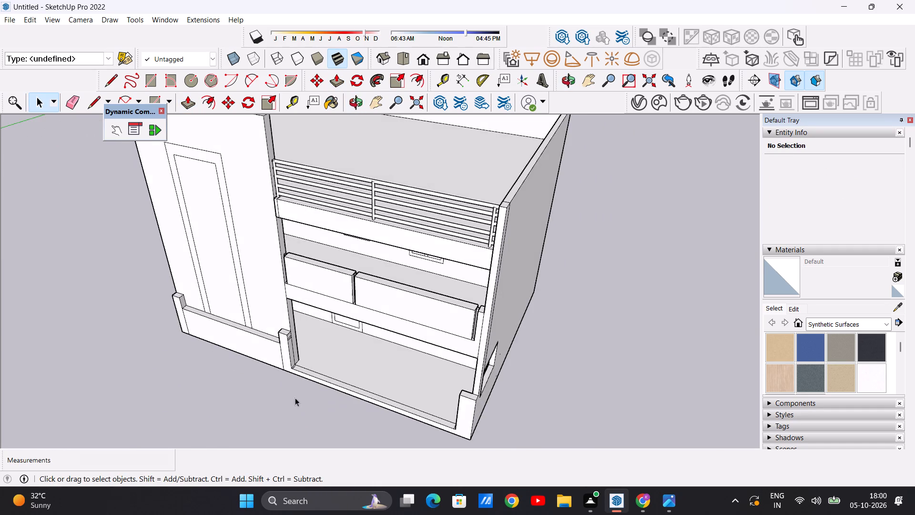
scroll(289, 324, "up", 20)
scroll(289, 324, "up", 7)
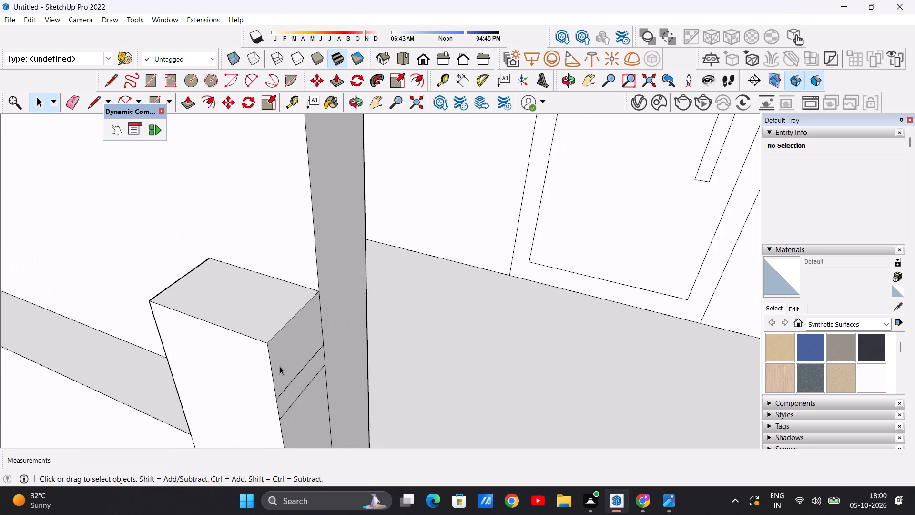
key("p")
left_click(289, 391)
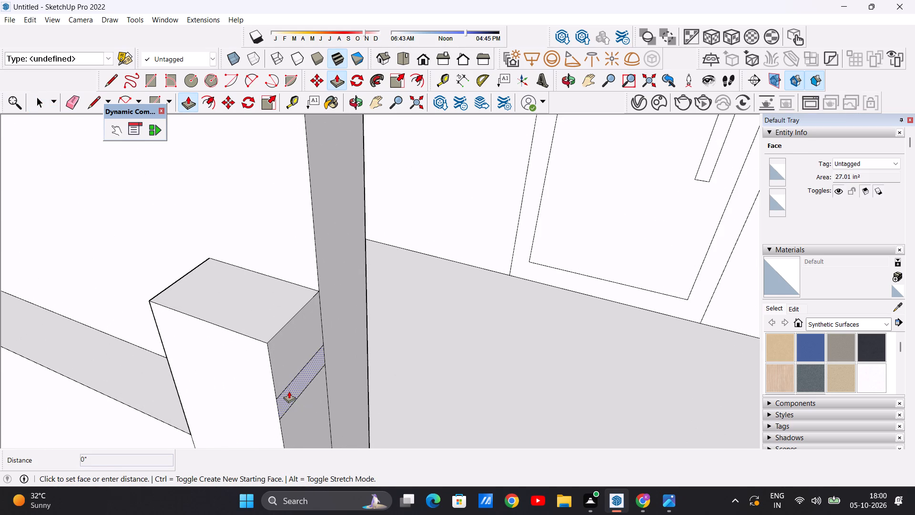
scroll(420, 407, "down", 17)
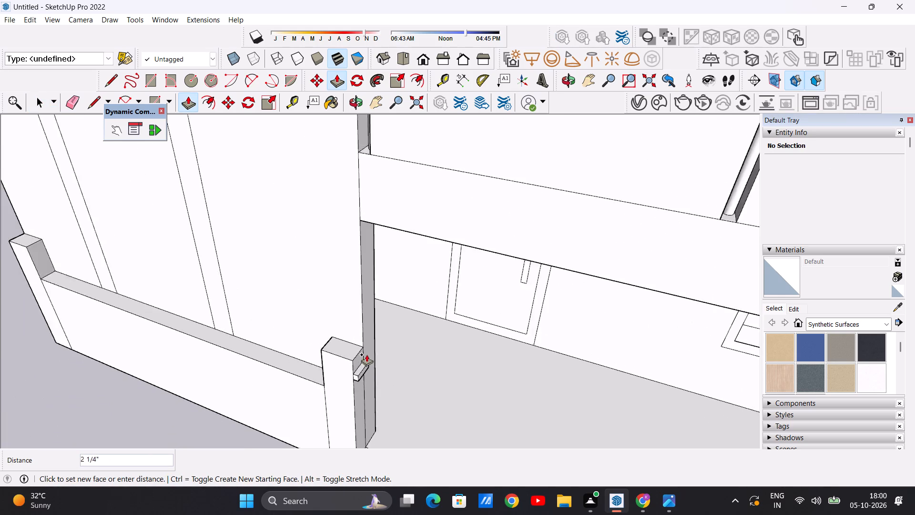
scroll(366, 354, "down", 5)
scroll(569, 398, "down", 15)
middle_click_drag(577, 412, 619, 388)
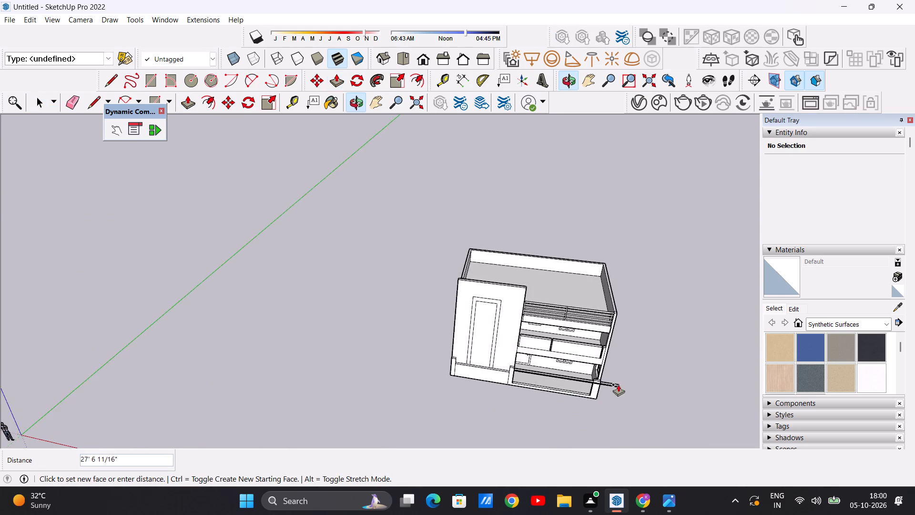
scroll(612, 384, "up", 20)
scroll(612, 384, "up", 2)
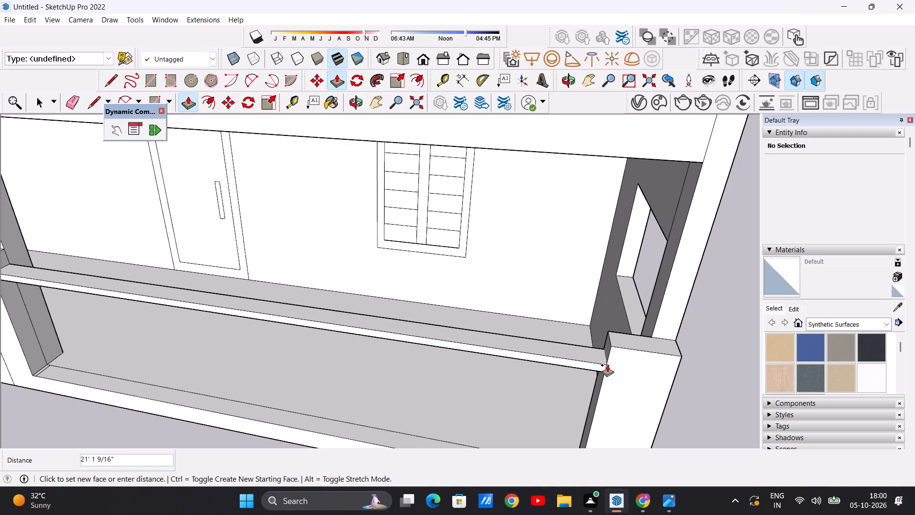
left_click(606, 368)
middle_click_drag(591, 382, 658, 350)
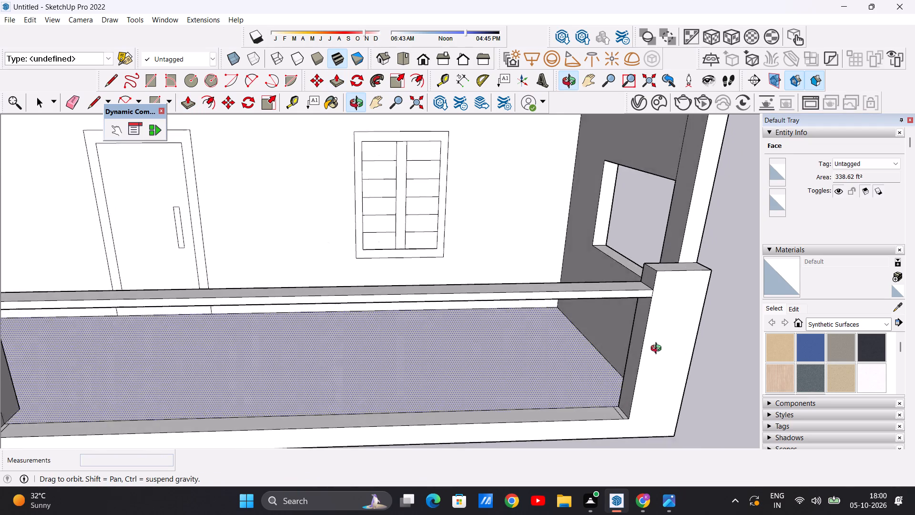
middle_click_drag(658, 350, 602, 342)
scroll(603, 342, "down", 16)
scroll(495, 401, "up", 5)
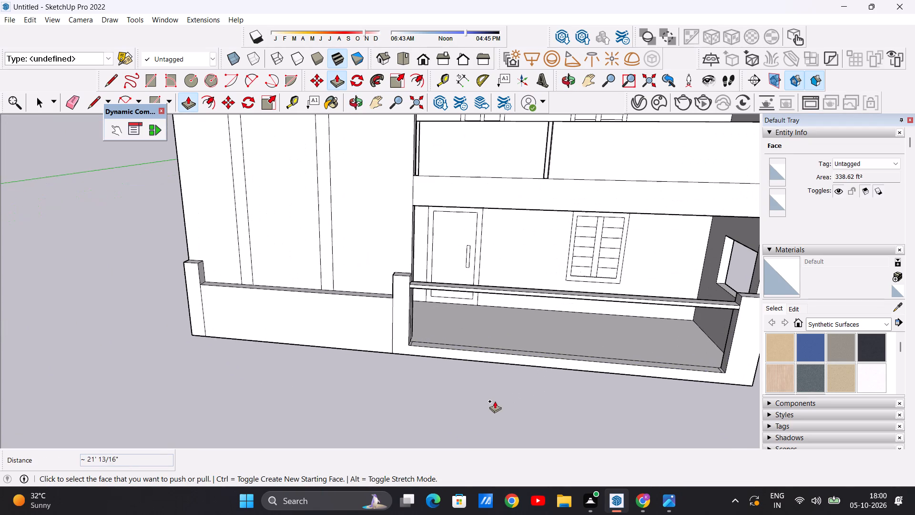
key("space")
Pull the small end piece of the porch edge strip beside the tall-wall post up about 4' 5 1/2" to the rail's underside.
middle_click_drag(498, 396, 528, 447)
scroll(468, 360, "down", 10)
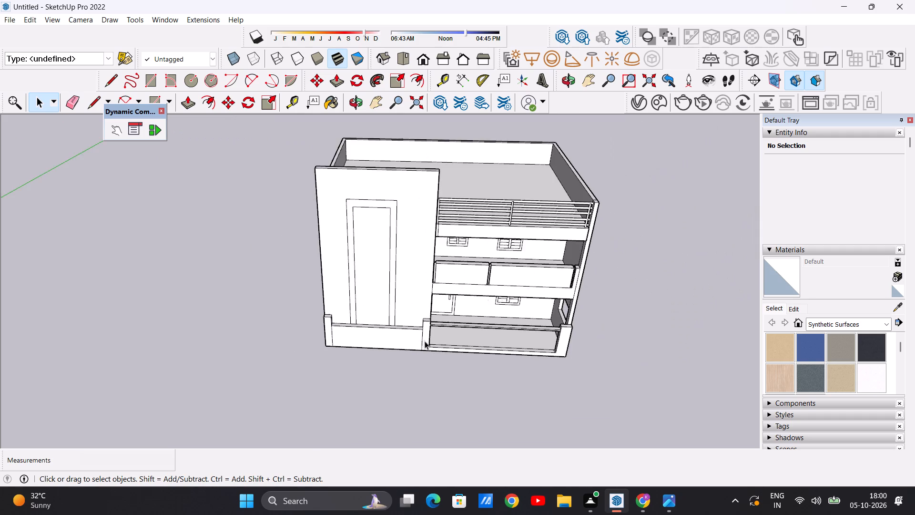
scroll(511, 346, "up", 7)
middle_click_drag(426, 352, 435, 404)
scroll(366, 330, "up", 8)
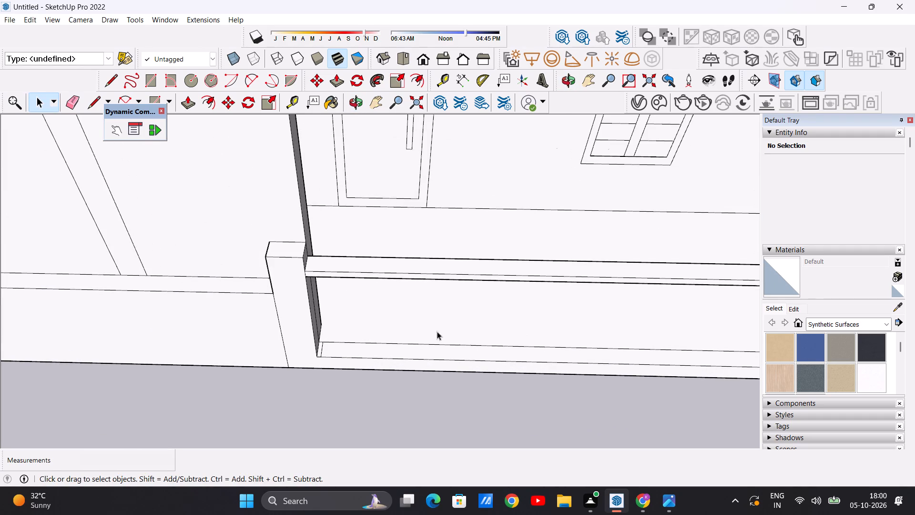
scroll(397, 333, "down", 5)
scroll(380, 327, "up", 7)
key("p")
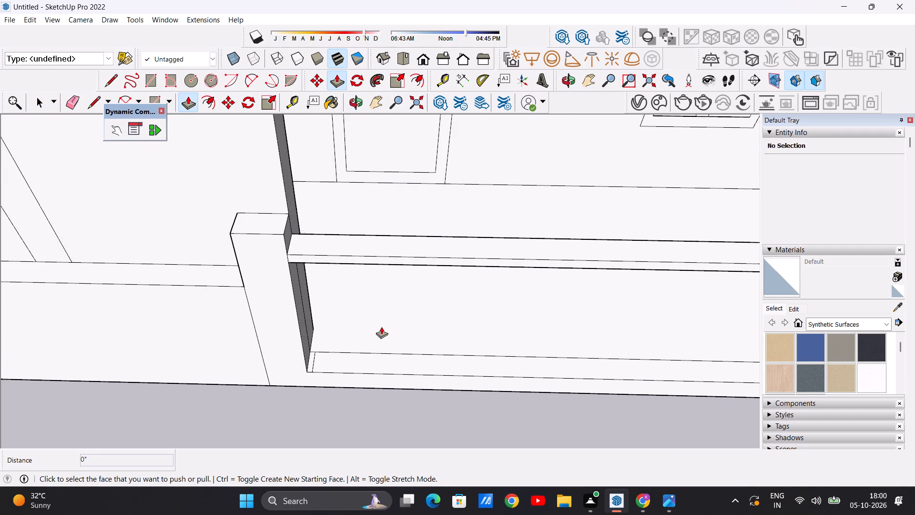
scroll(311, 356, "up", 13)
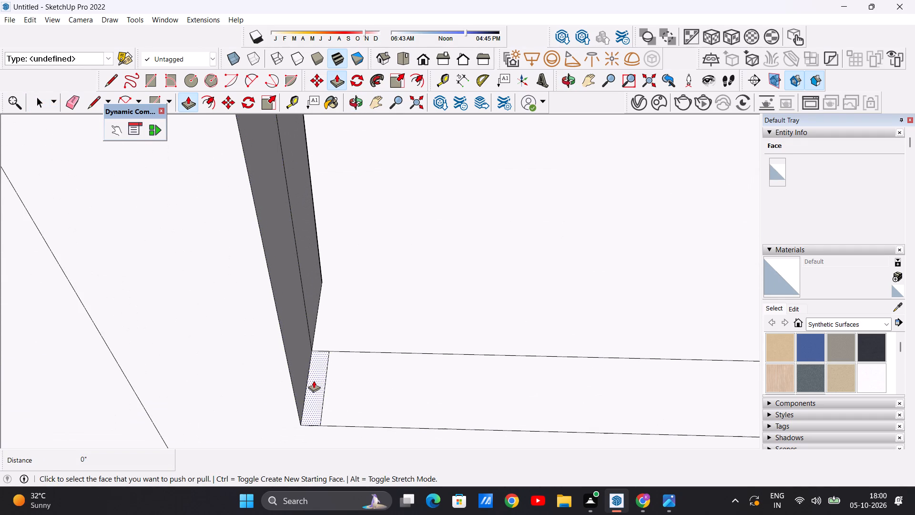
left_click(314, 381)
scroll(319, 302, "down", 17)
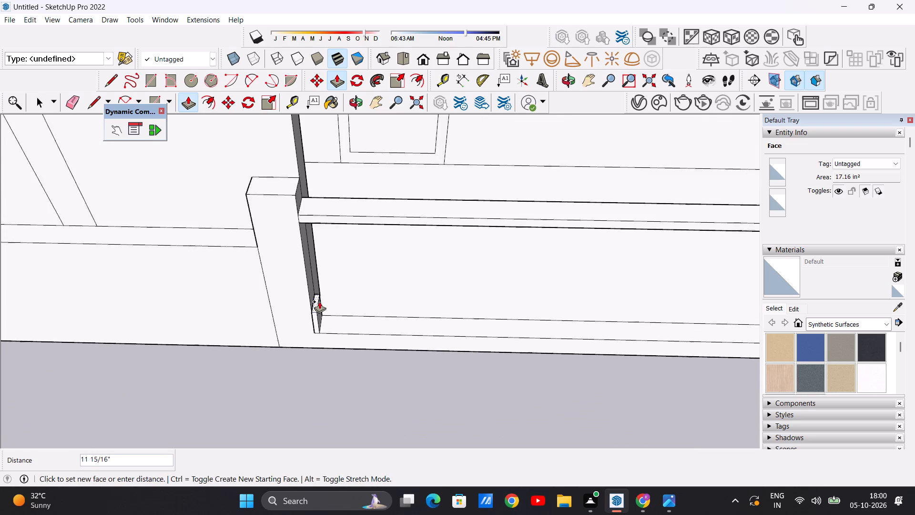
scroll(319, 301, "down", 3)
scroll(316, 256, "up", 8)
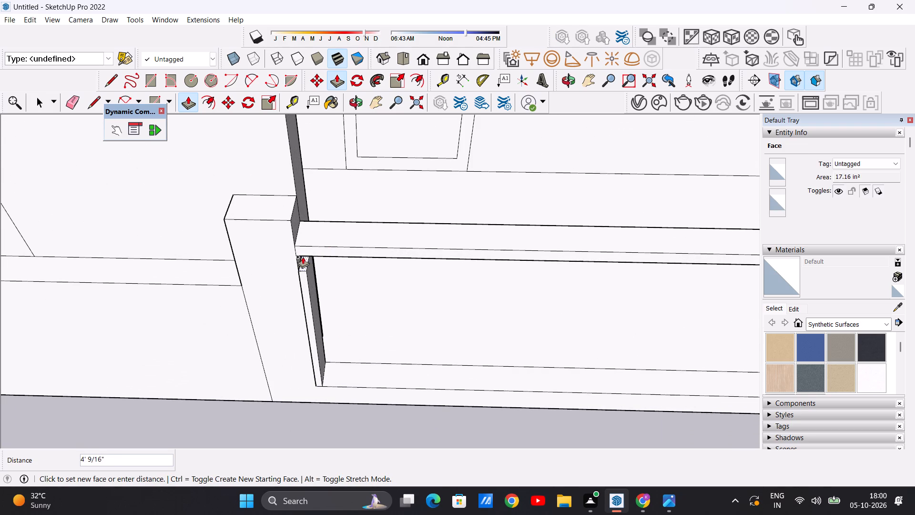
left_click(299, 256)
scroll(295, 314, "down", 15)
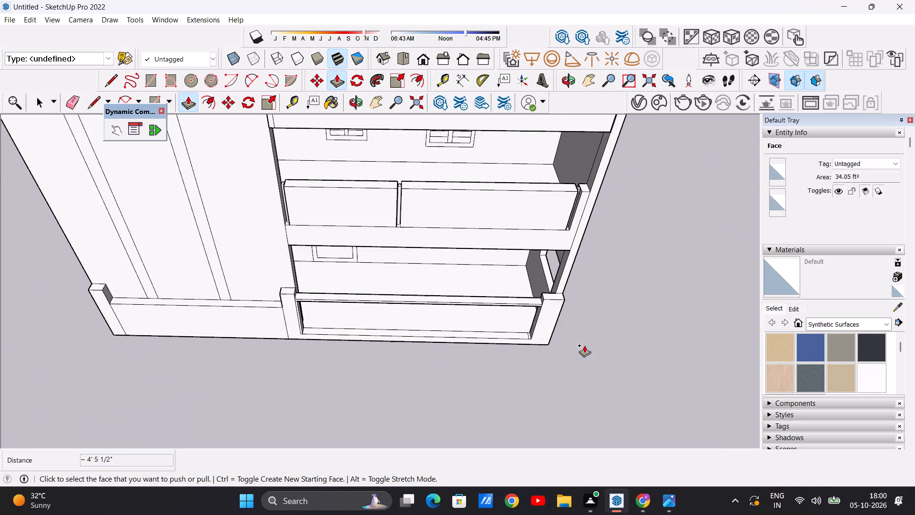
Pull the small end piece of the porch edge strip beside the outer corner post up about 4' 5 1/2" to the rail's underside.
scroll(461, 337, "up", 5)
scroll(572, 324, "up", 18)
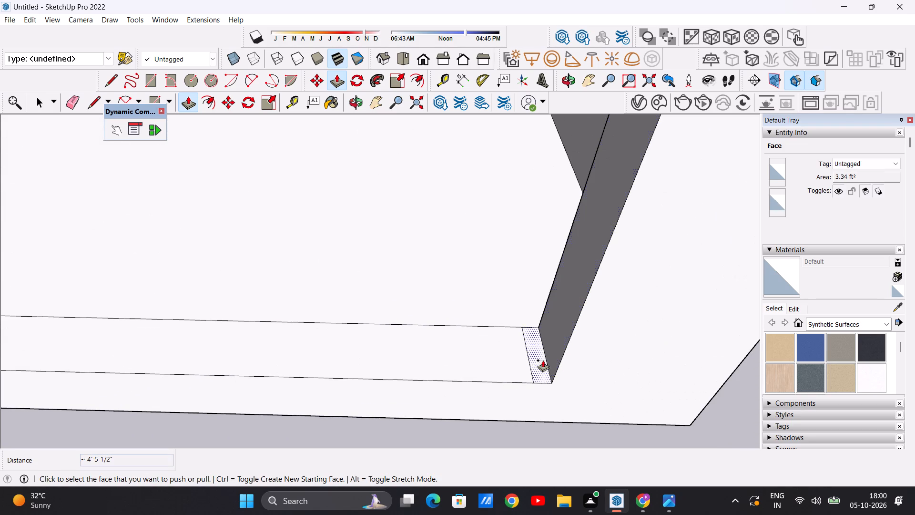
left_click(541, 363)
scroll(549, 305, "down", 15)
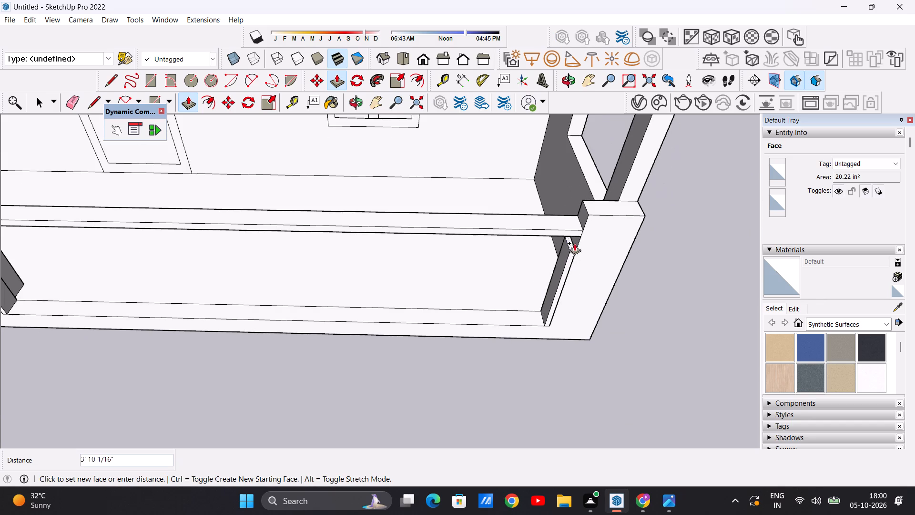
scroll(573, 239, "up", 14)
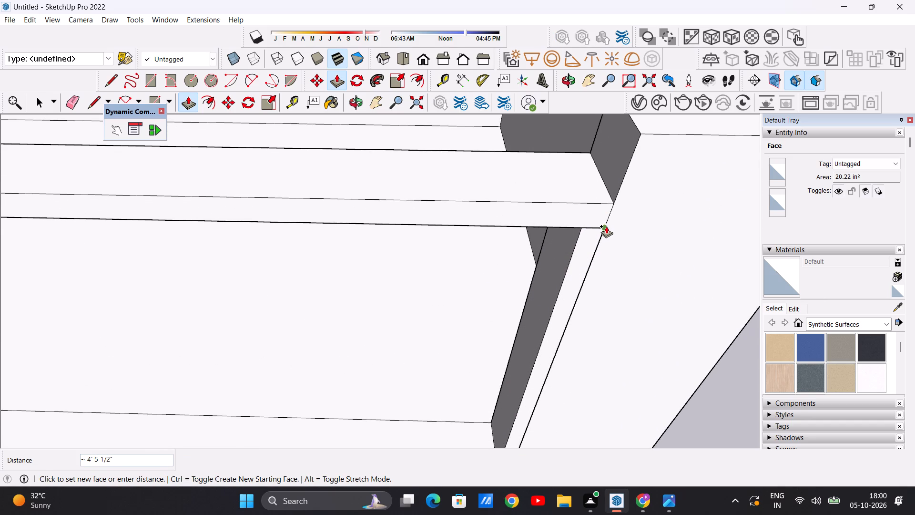
left_click(606, 226)
key("space")
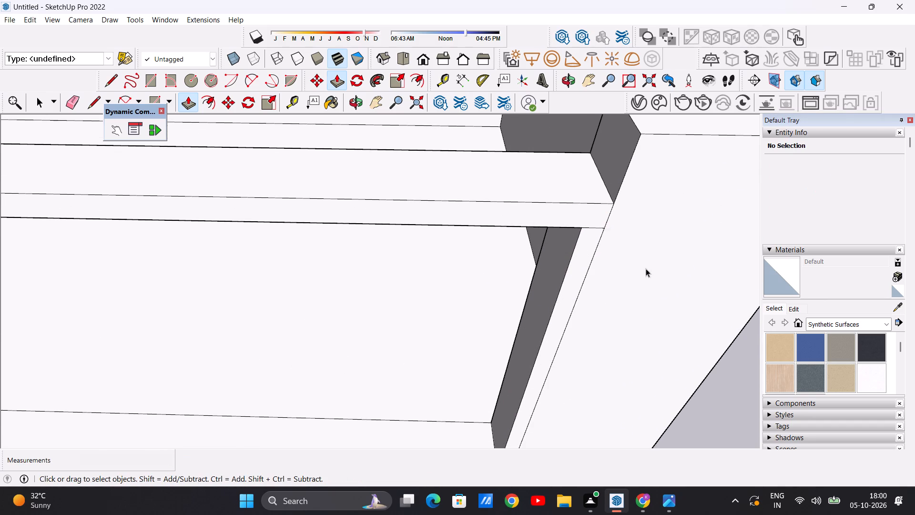
Examine the porch opening framed by the top rail and the two end uprights from several angles and distances.
scroll(646, 268, "down", 20)
scroll(646, 268, "down", 6)
middle_click_drag(552, 293, 552, 220)
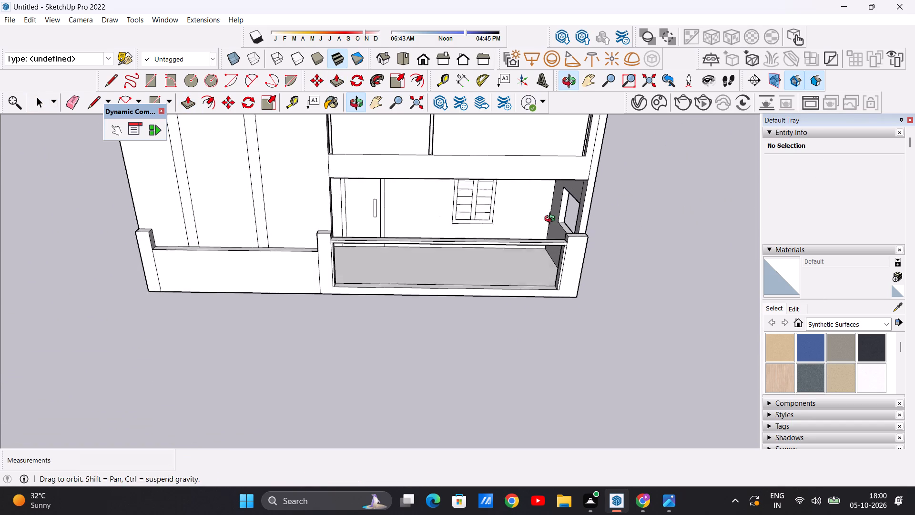
middle_click_drag(552, 220, 552, 207)
middle_click_drag(552, 201, 552, 196)
middle_click_drag(552, 194, 552, 186)
scroll(495, 253, "up", 7)
scroll(472, 253, "down", 5)
scroll(467, 254, "up", 3)
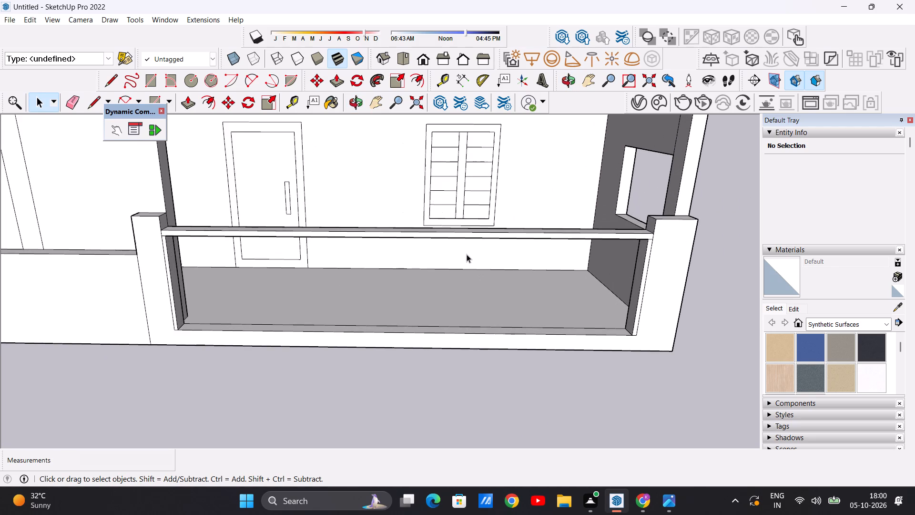
scroll(467, 254, "up", 1)
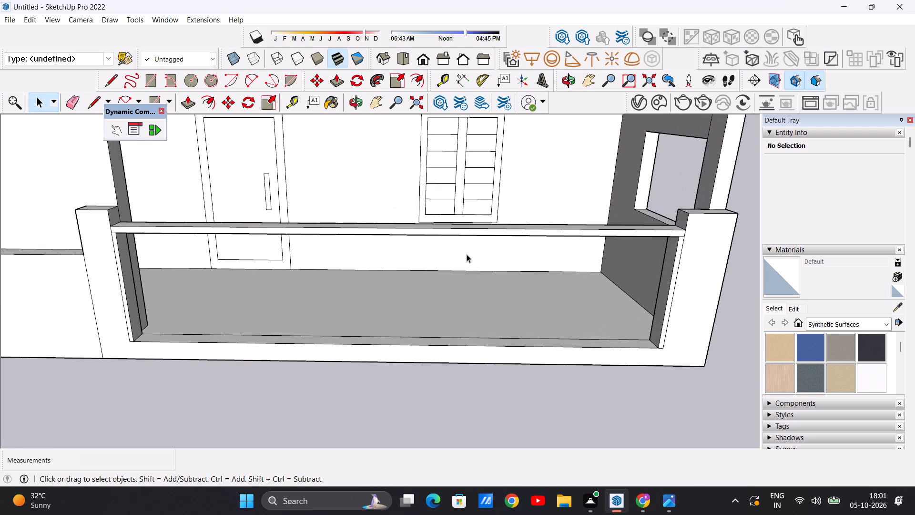
scroll(533, 292, "down", 4)
middle_click_drag(532, 323, 532, 285)
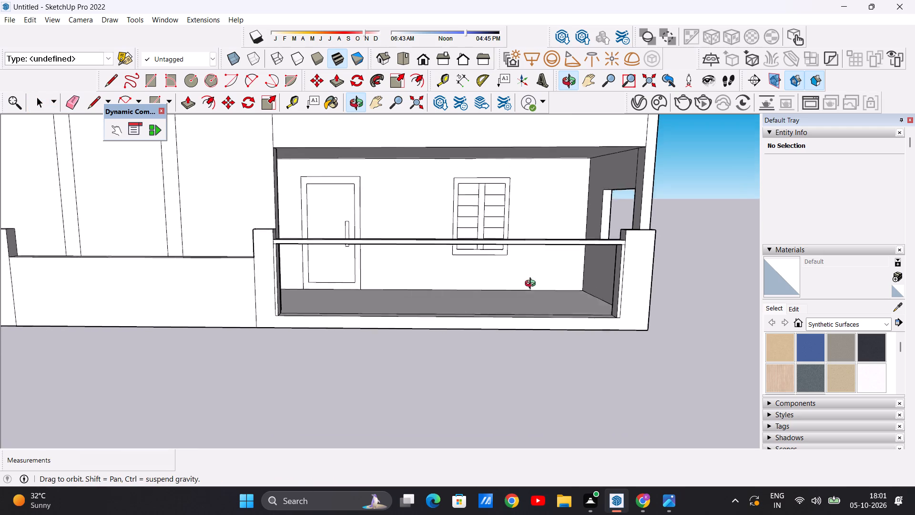
middle_click_drag(532, 285, 533, 284)
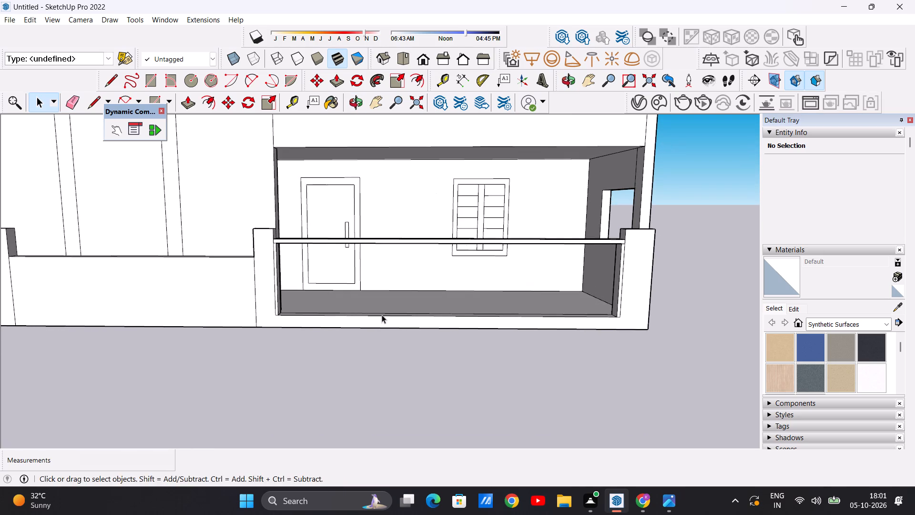
middle_click_drag(372, 321, 371, 381)
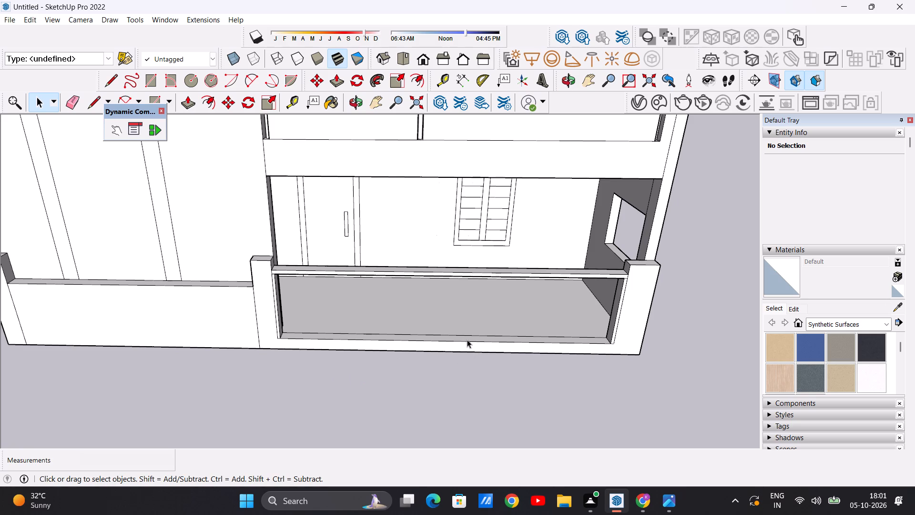
Draw two parallel 9" lines across the porch edge strip near its middle, marking off a small rectangular section.
middle_click_drag(467, 340, 462, 372)
scroll(435, 350, "up", 4)
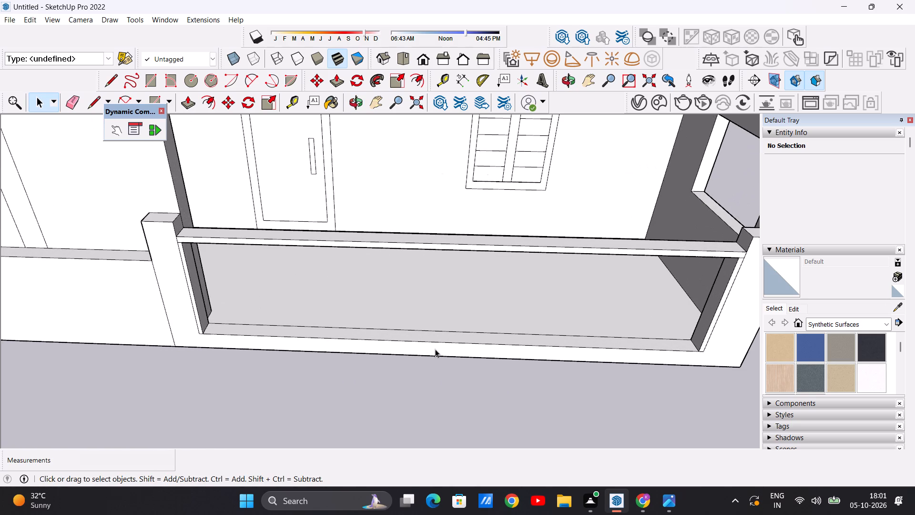
key("p")
key("BackSpace")
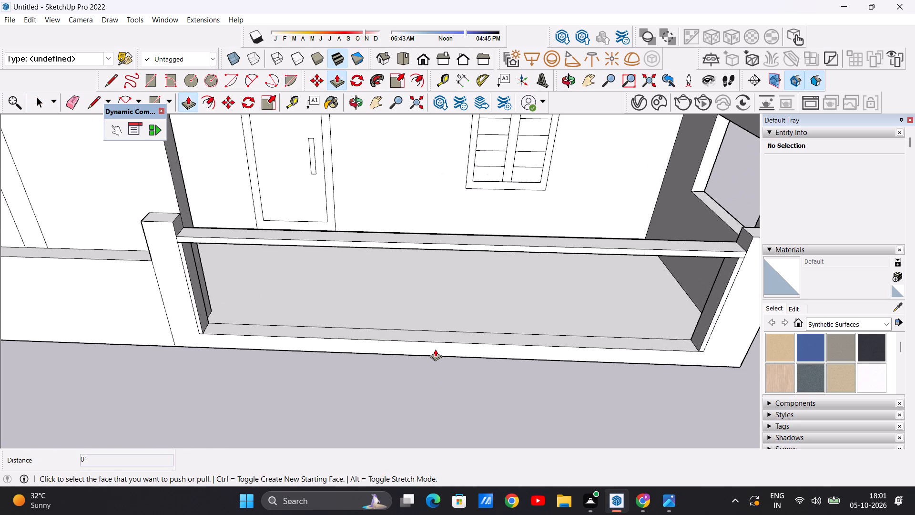
key("l")
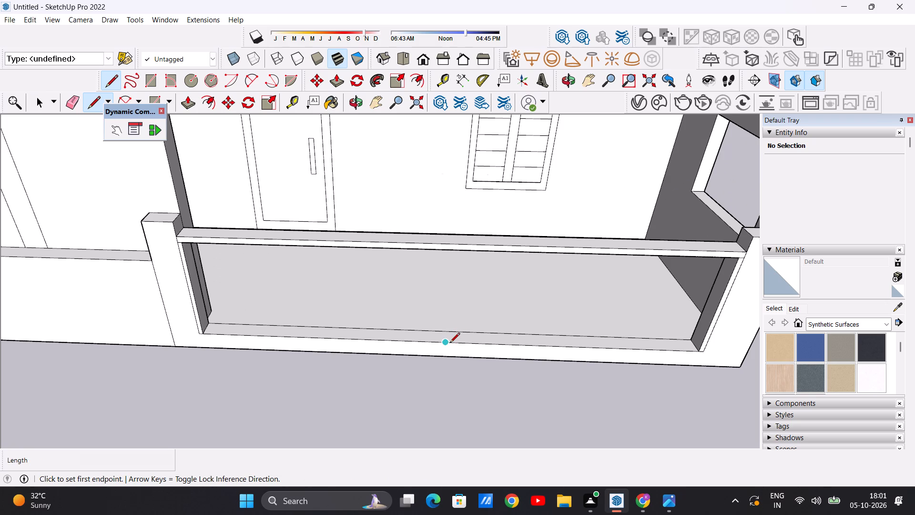
middle_click_drag(439, 347, 466, 361)
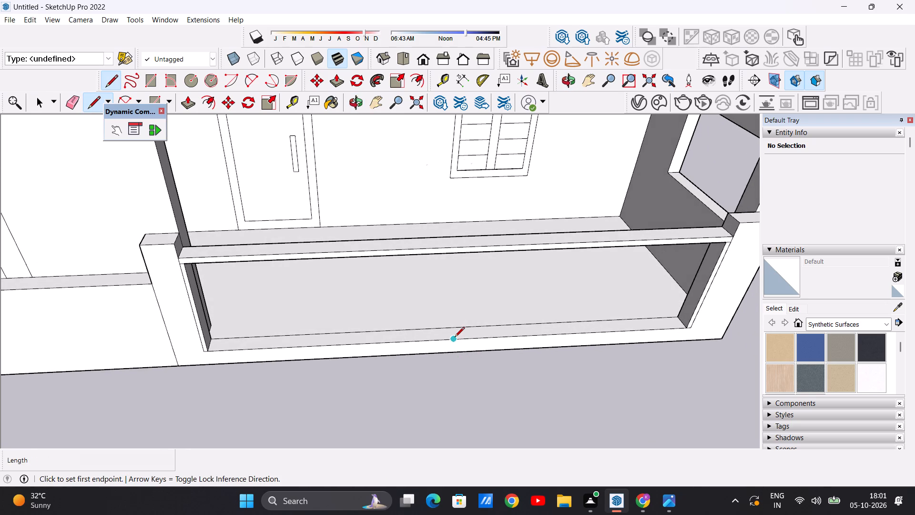
left_click(408, 342)
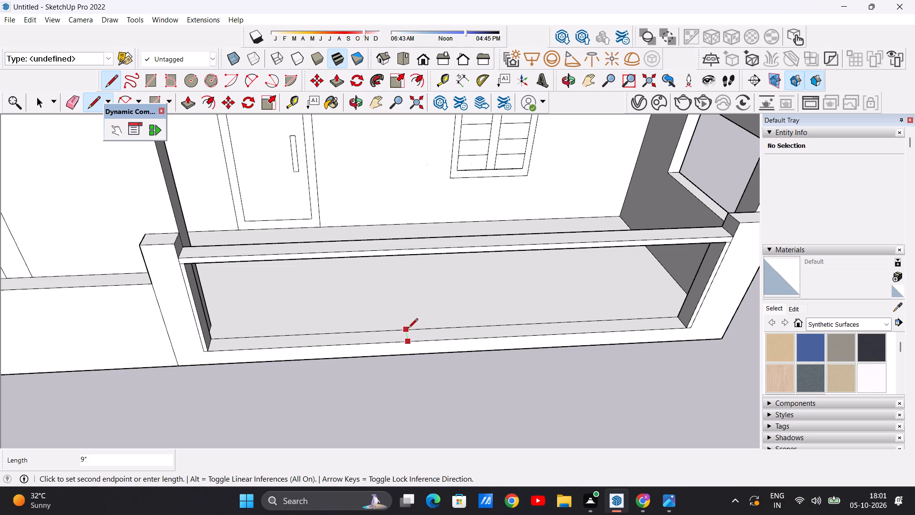
left_click(407, 331)
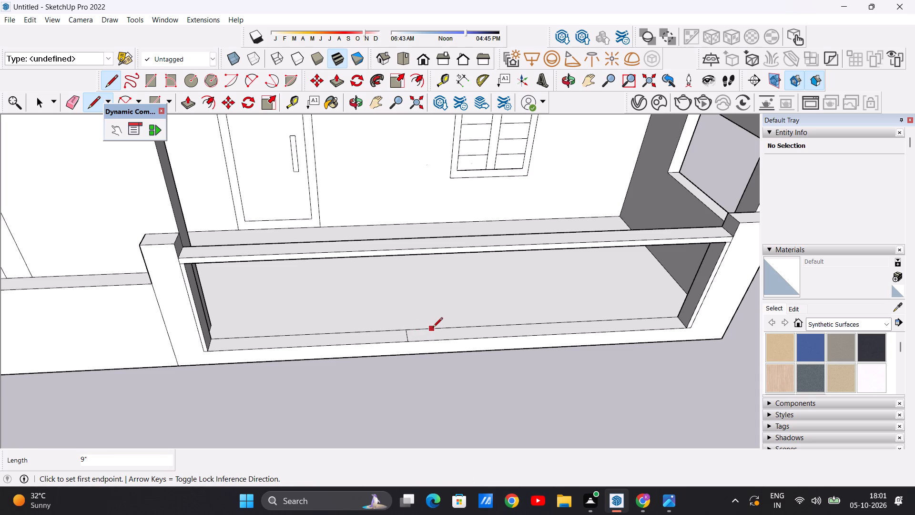
left_click(430, 330)
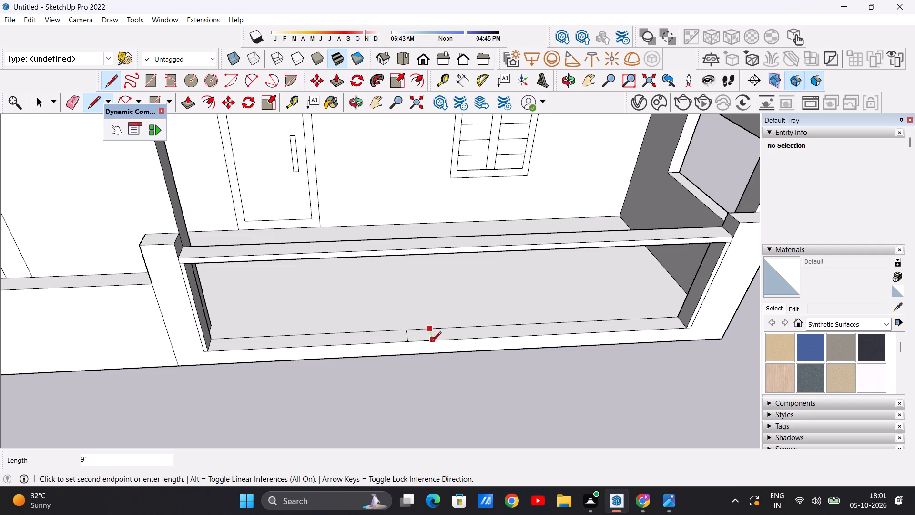
left_click(431, 342)
key("space")
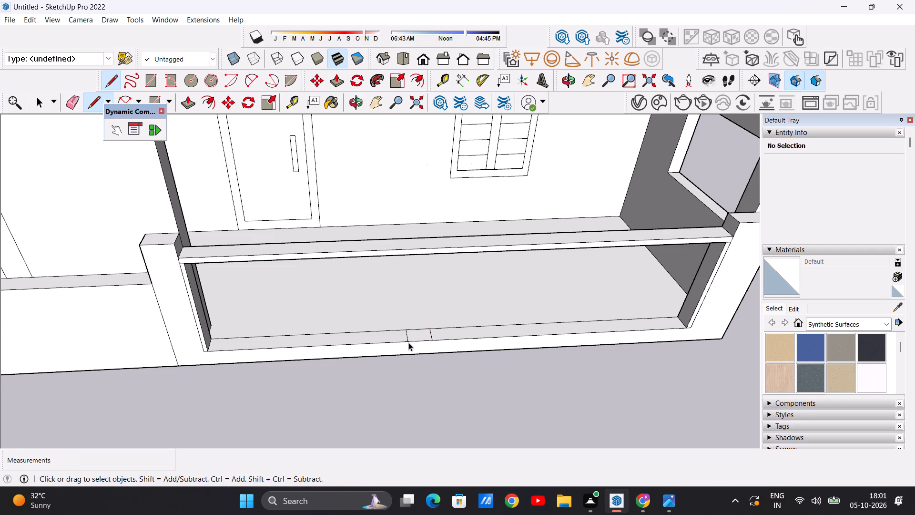
Pull the marked-off section in the middle of the porch edge strip up about 4' 5 1/2" to the rail's underside.
scroll(419, 342, "down", 2)
scroll(435, 337, "up", 3)
key("p")
scroll(418, 329, "up", 4)
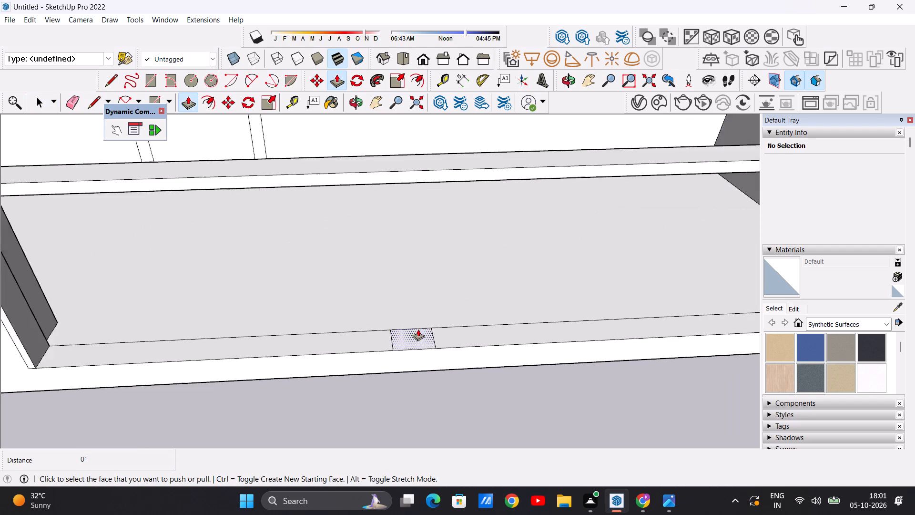
scroll(418, 329, "up", 1)
left_click(412, 339)
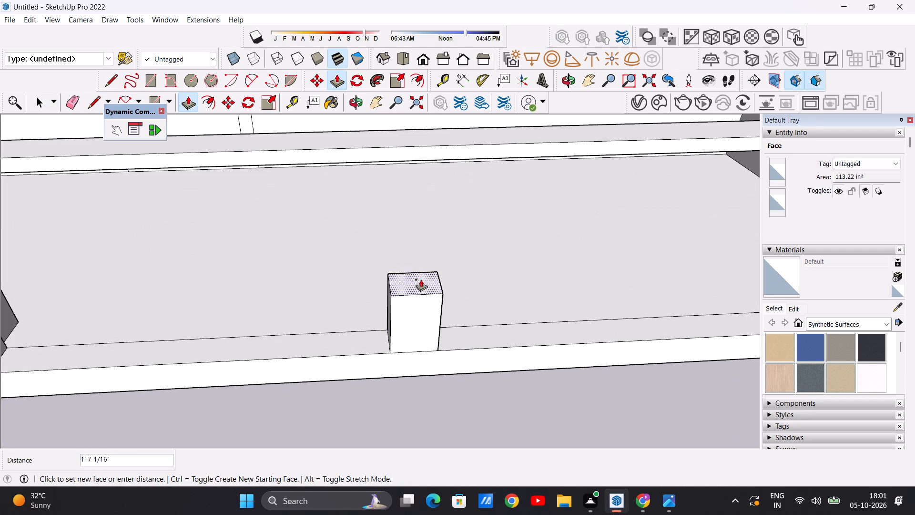
middle_click_drag(457, 160, 434, 126)
scroll(458, 138, "up", 12)
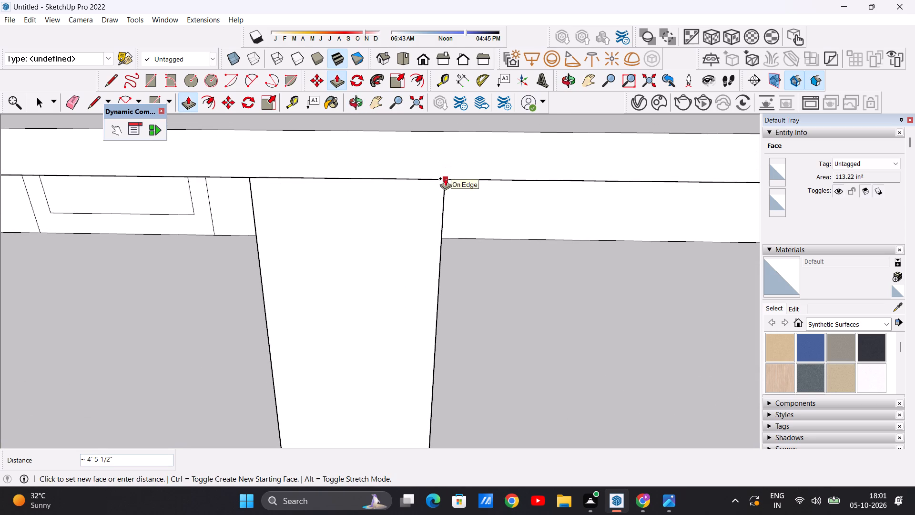
left_click(445, 178)
key("space")
Draw a vertical centre line about 4' 5 1/2" long down the middle upright's front face, from the rail's underside to the base.
scroll(452, 240, "down", 14)
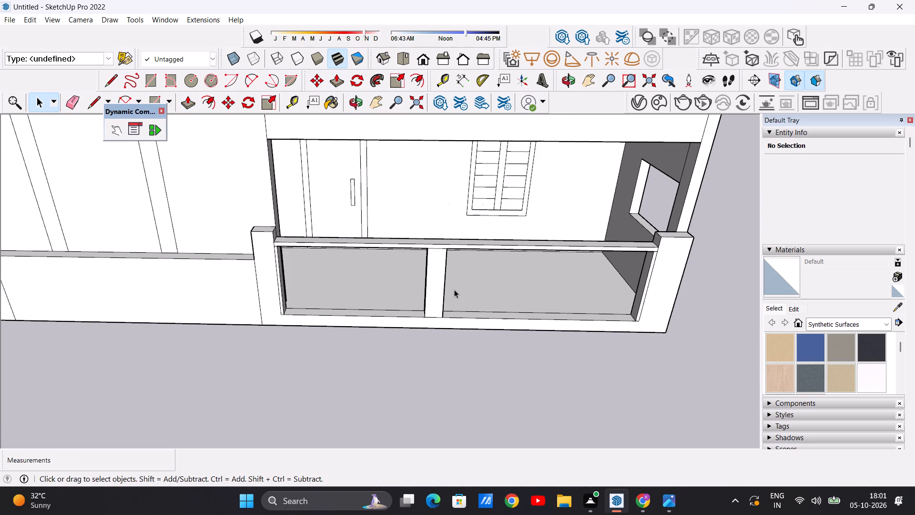
middle_click_drag(454, 289, 452, 255)
scroll(435, 235, "up", 12)
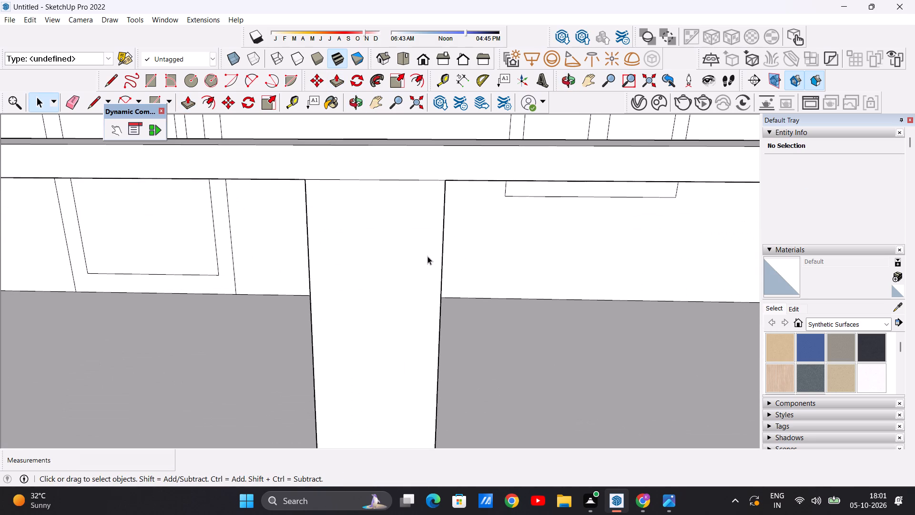
scroll(427, 256, "up", 2)
key("l")
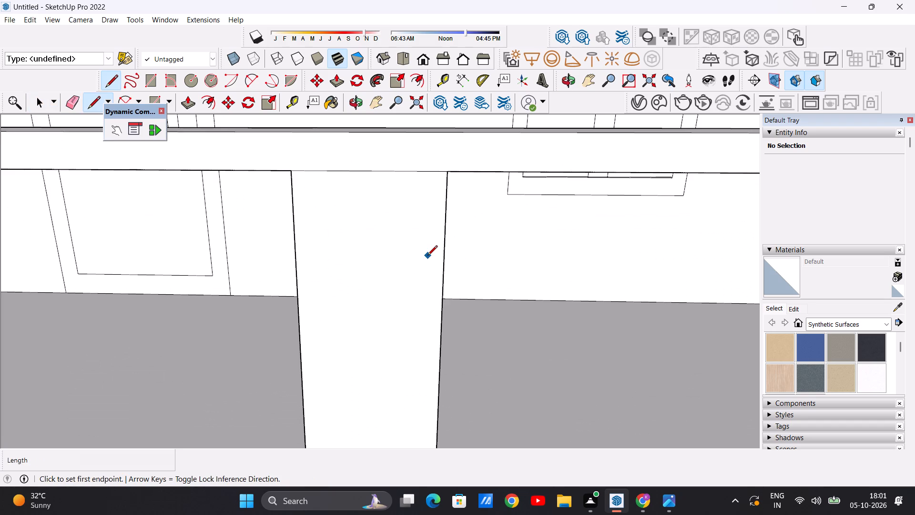
scroll(425, 259, "down", 4)
left_click(386, 200)
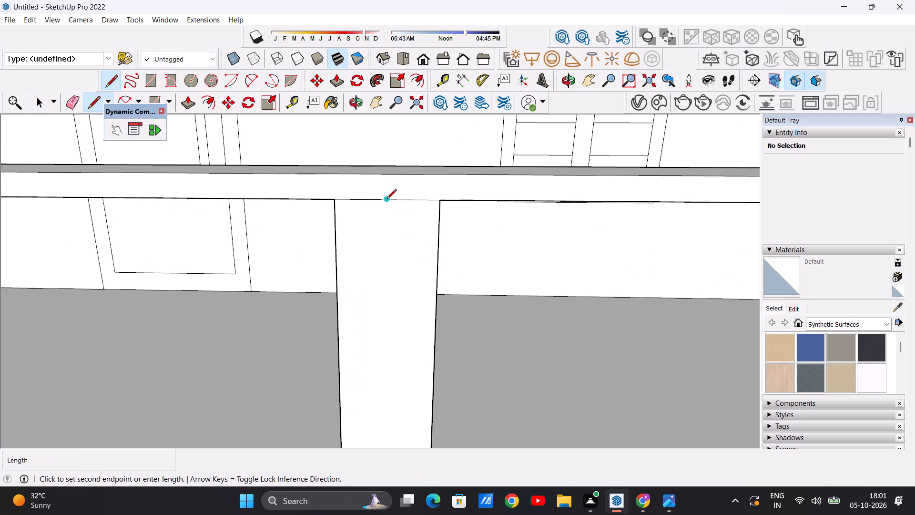
scroll(385, 262, "down", 6)
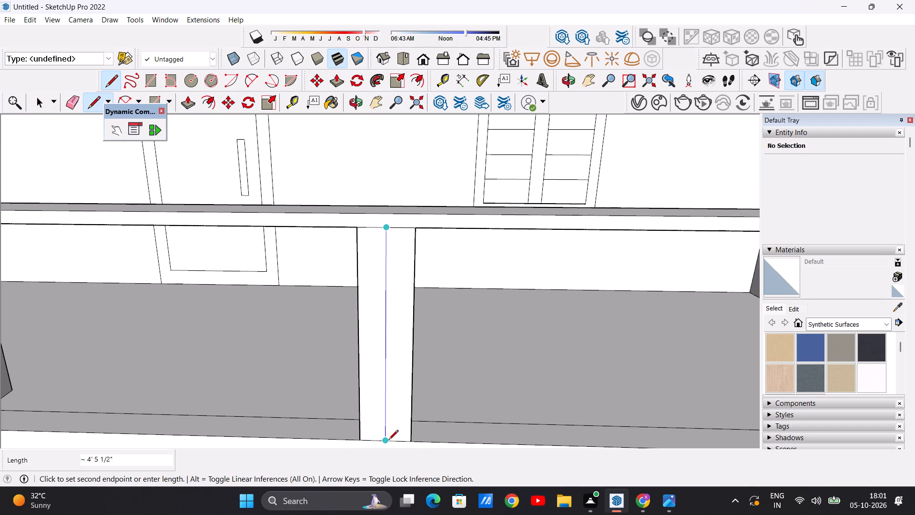
left_click(388, 441)
key("space")
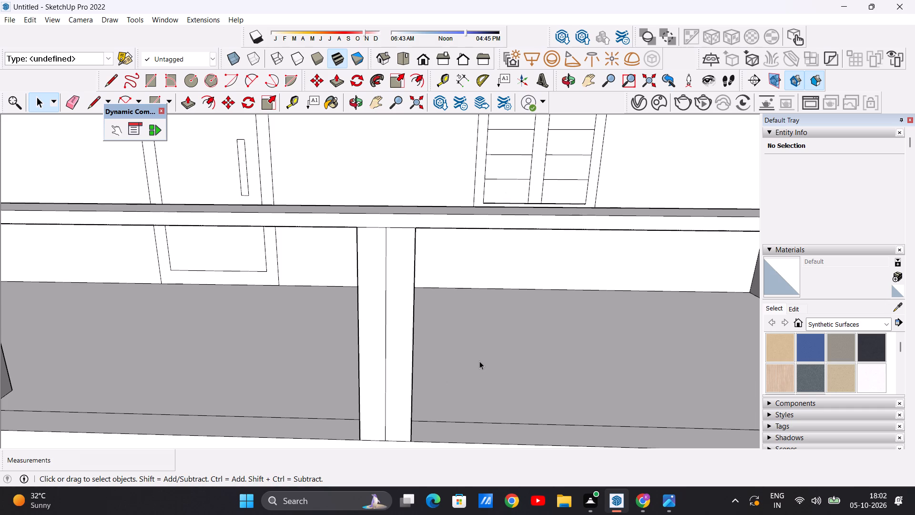
Examine the whole front facade and the porch railing with its middle upright from different angles and distances.
scroll(484, 308, "down", 19)
middle_click_drag(495, 303, 488, 274)
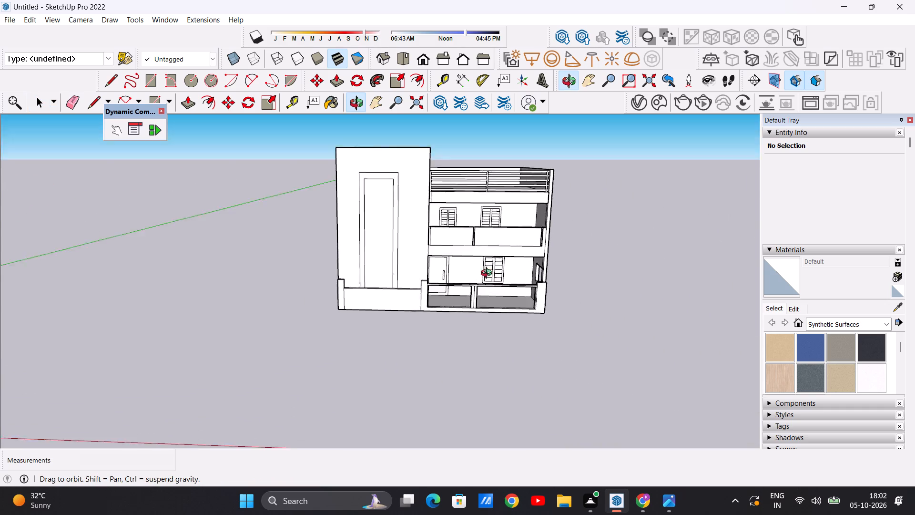
middle_click_drag(488, 274, 478, 235)
scroll(426, 319, "up", 4)
middle_click_drag(461, 302, 418, 344)
scroll(448, 288, "up", 5)
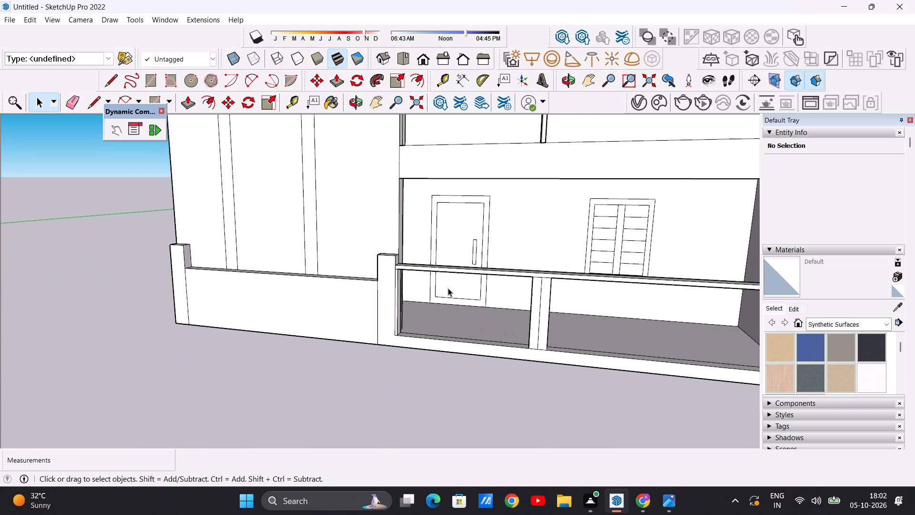
scroll(448, 288, "up", 1)
scroll(454, 195, "down", 4)
Pull the side face of the end upright beside the tall-wall post about 8' 4 7/8" across to the middle upright.
middle_click_drag(472, 248, 379, 292)
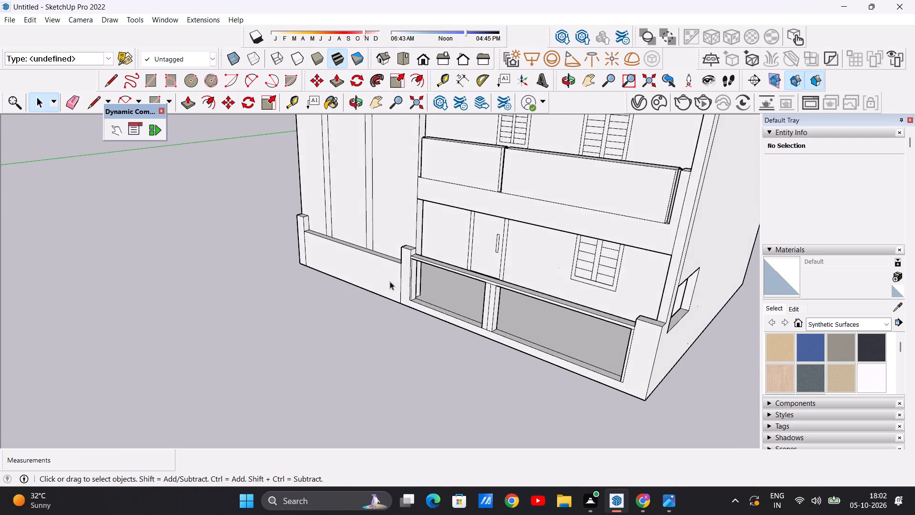
scroll(404, 268, "up", 13)
key("p")
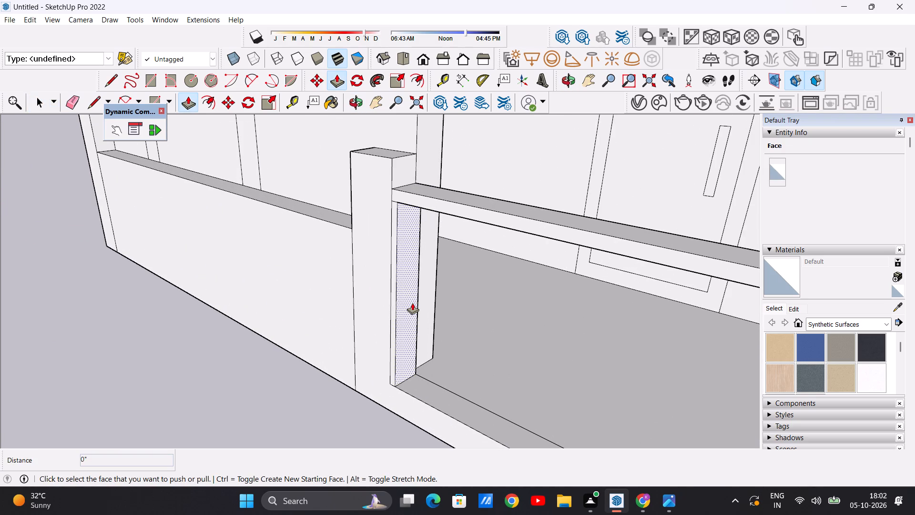
left_click(412, 303)
scroll(477, 341, "down", 11)
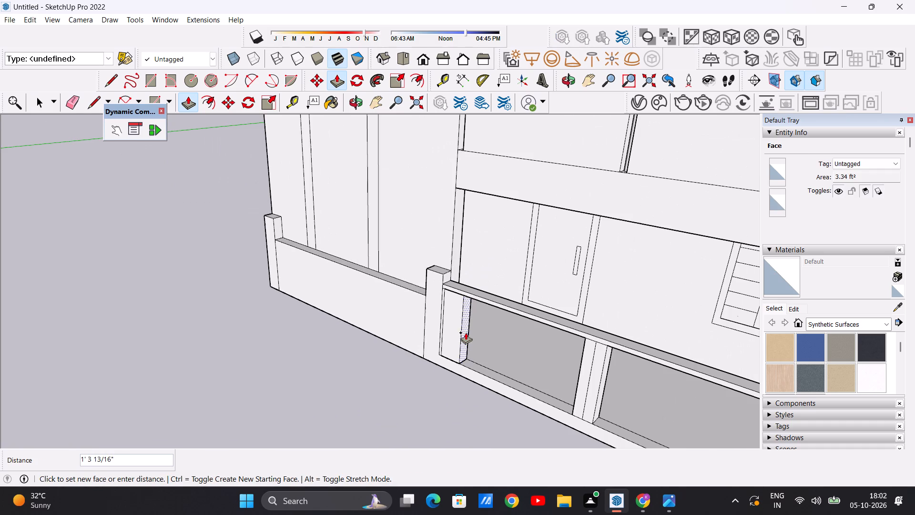
middle_click_drag(544, 365, 617, 360)
scroll(592, 319, "up", 13)
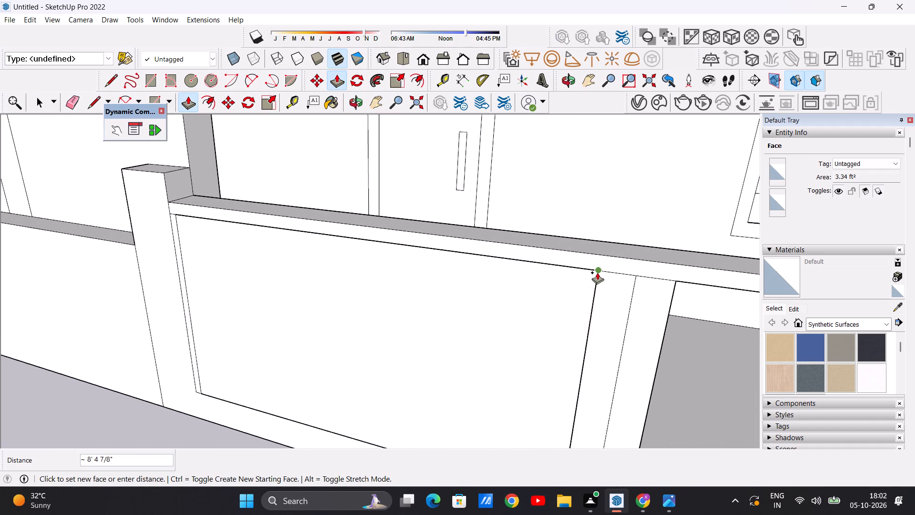
left_click(597, 272)
scroll(512, 335, "down", 3)
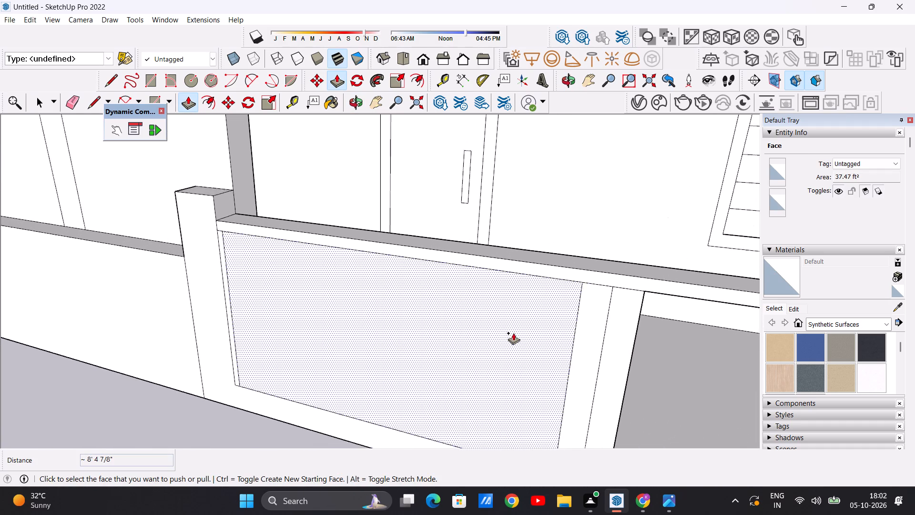
Pull the middle upright's exposed side face about 11' 3 3/16" across the open bay to the upright beside the far end post.
scroll(513, 333, "down", 8)
middle_click_drag(569, 358, 414, 351)
scroll(475, 413, "up", 3)
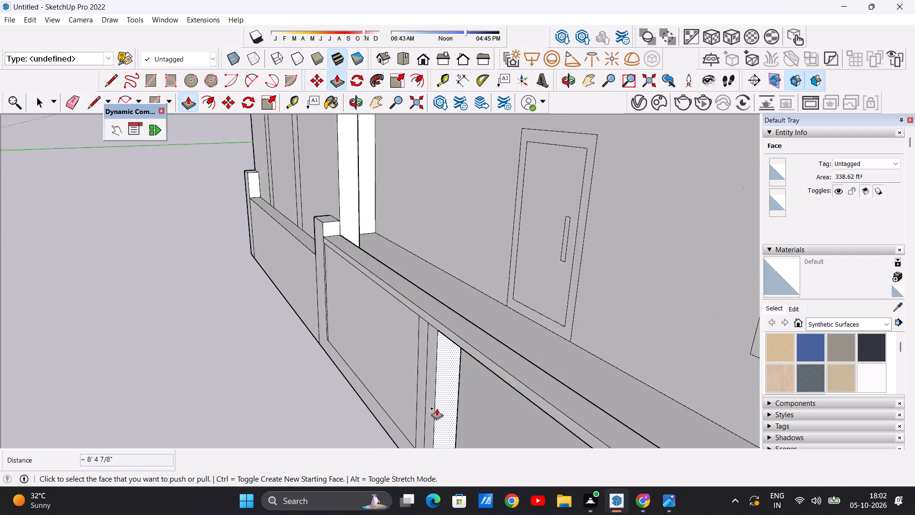
scroll(437, 408, "up", 7)
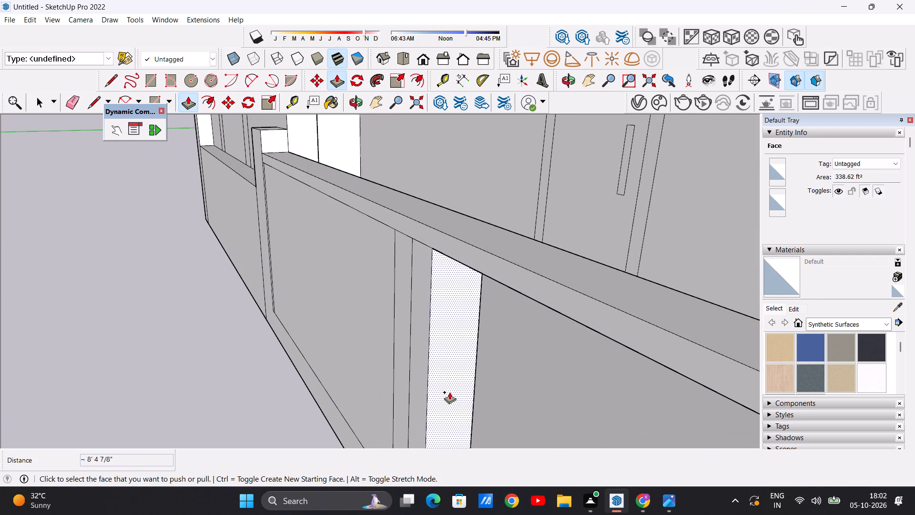
left_click(449, 392)
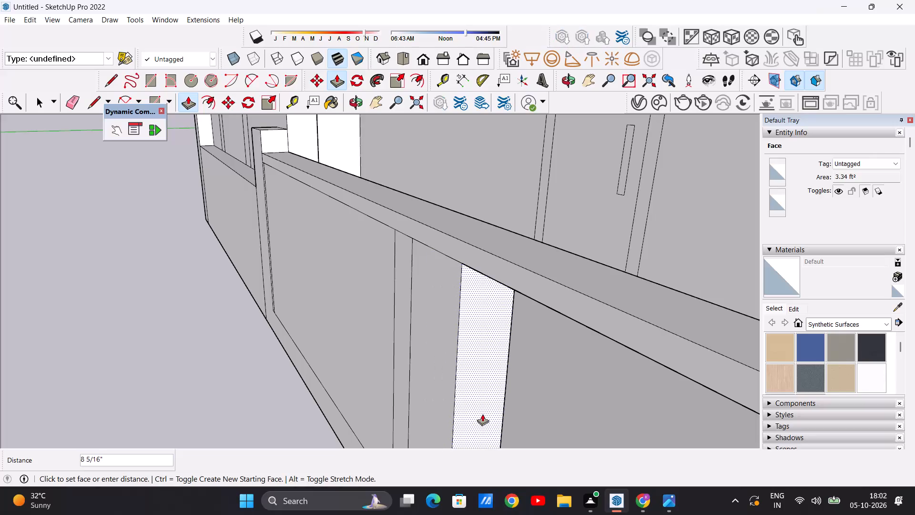
scroll(491, 390, "down", 18)
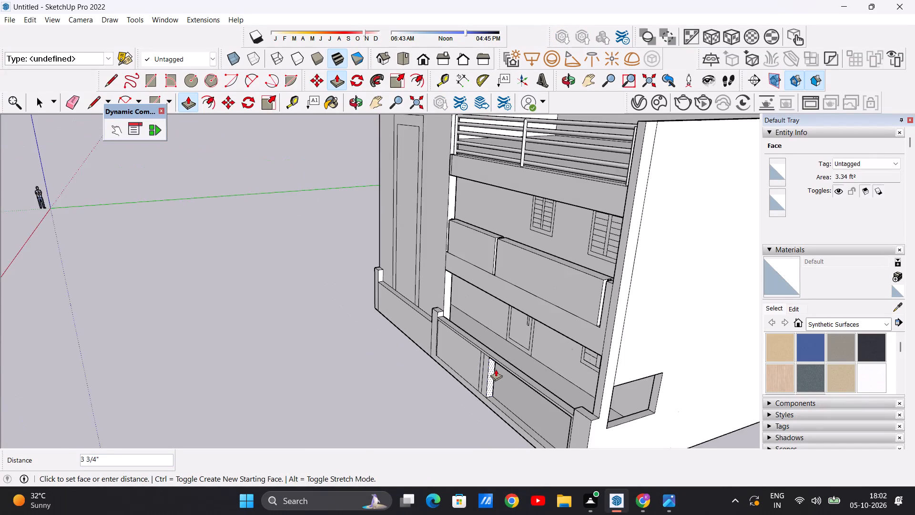
scroll(496, 369, "down", 4)
middle_click_drag(479, 402, 539, 401)
scroll(507, 365, "up", 5)
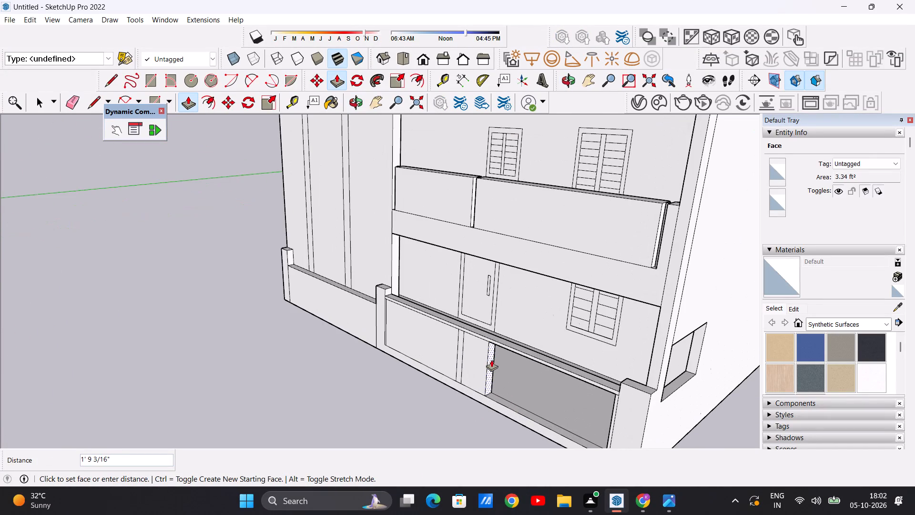
middle_click_drag(539, 381, 626, 381)
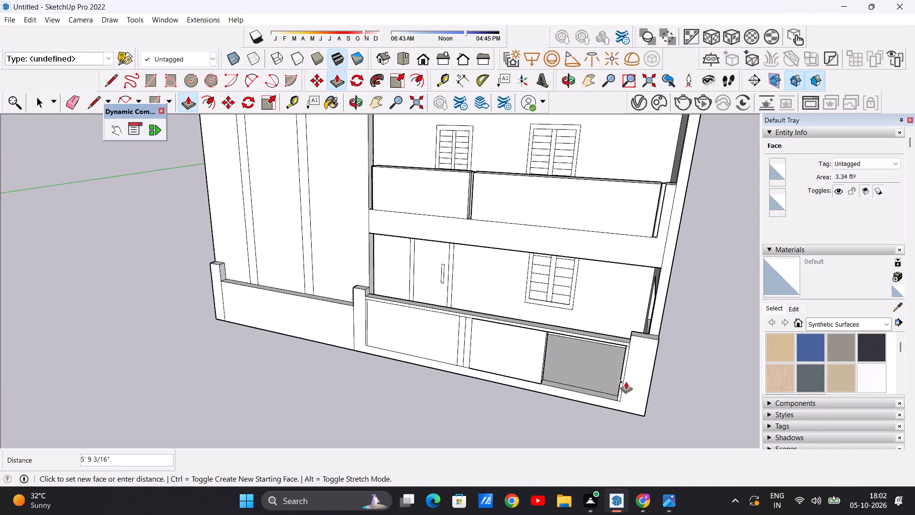
middle_click_drag(506, 371, 601, 363)
scroll(608, 318, "up", 19)
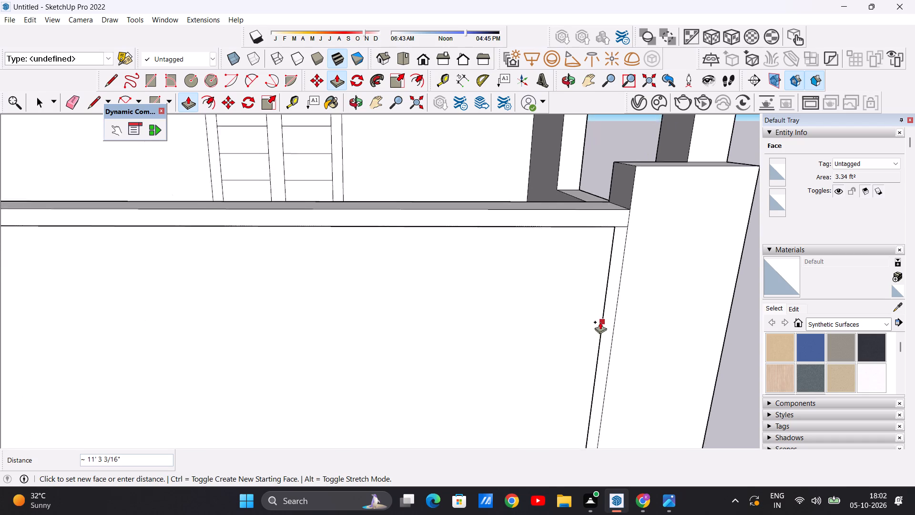
middle_click_drag(550, 343, 601, 337)
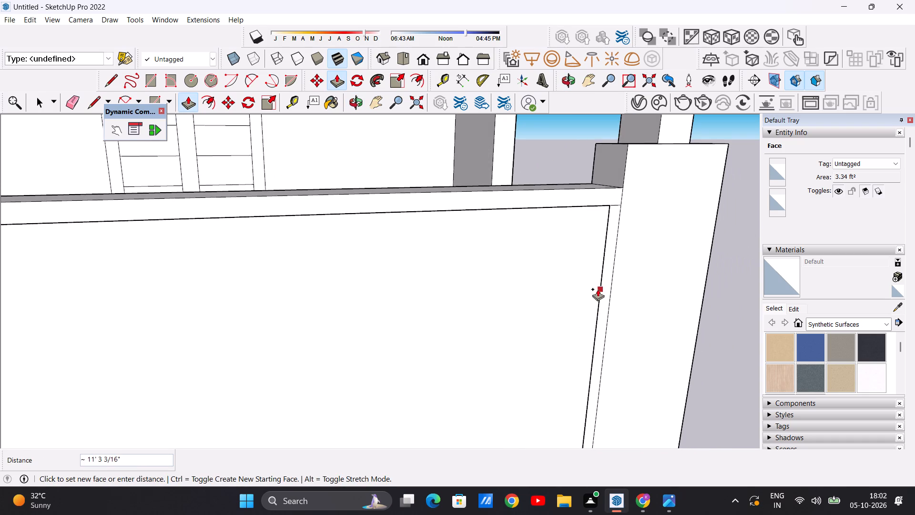
left_click(612, 208)
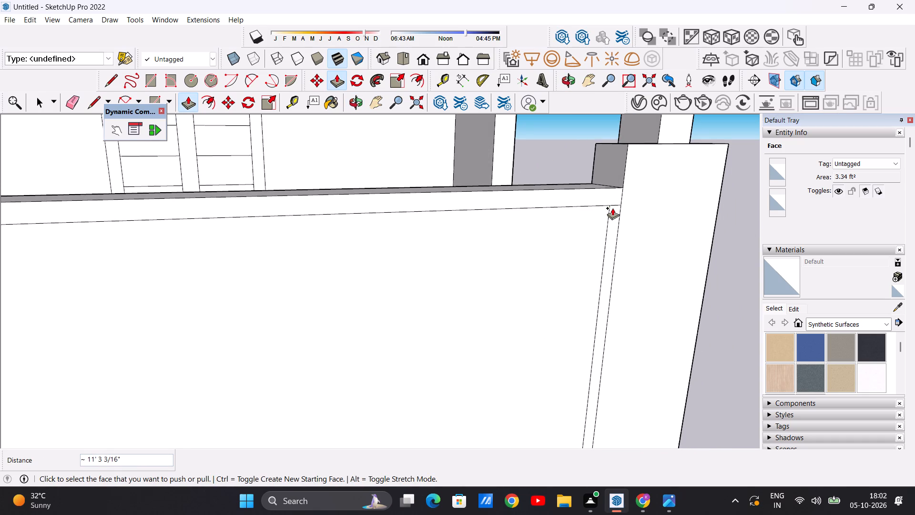
key("space")
Examine the front facade and the porch railing with its two infill panels from different angles and distances.
scroll(443, 313, "down", 5)
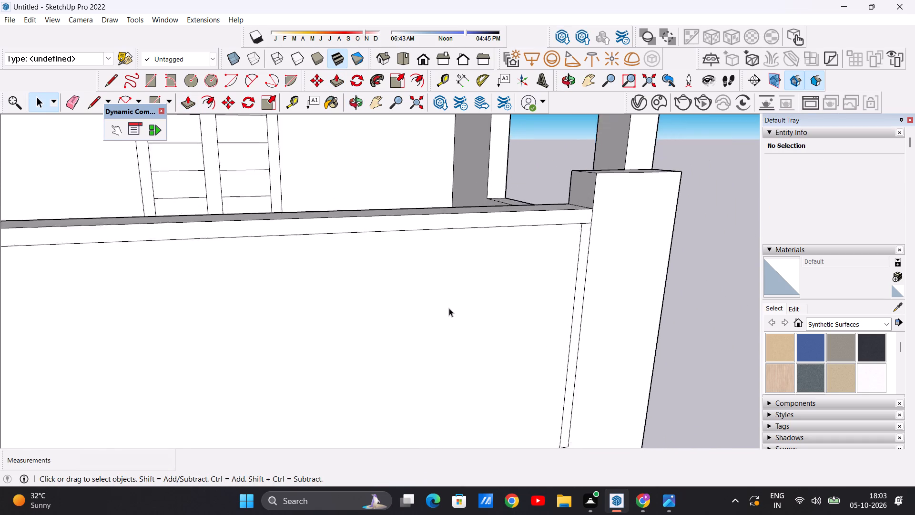
scroll(449, 308, "down", 17)
middle_click_drag(458, 314, 398, 287)
scroll(417, 321, "down", 3)
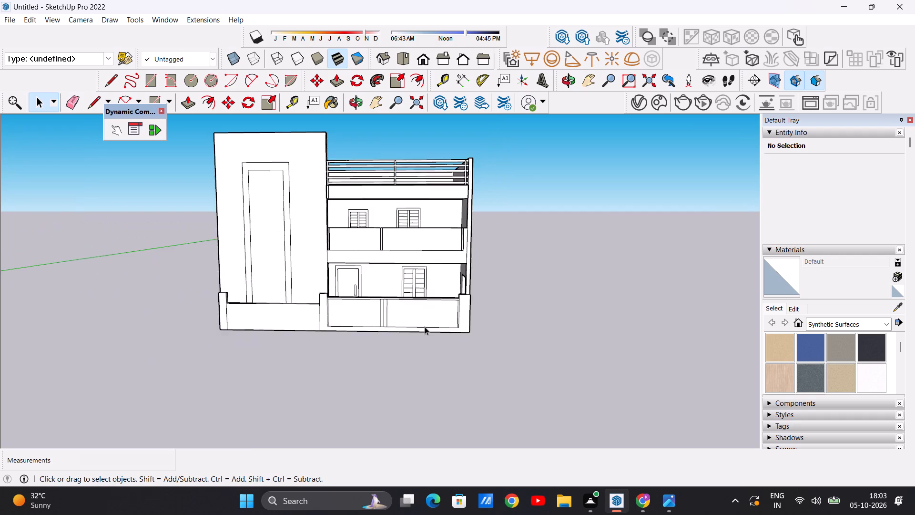
scroll(425, 327, "down", 9)
scroll(350, 282, "down", 1)
scroll(352, 281, "up", 6)
scroll(465, 410, "up", 7)
middle_click_drag(452, 378, 446, 366)
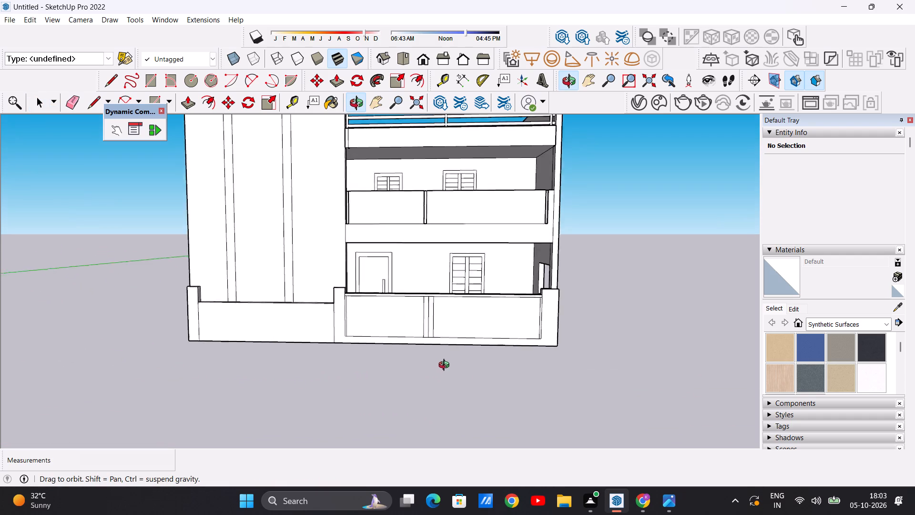
middle_click_drag(446, 366, 436, 367)
scroll(407, 311, "up", 6)
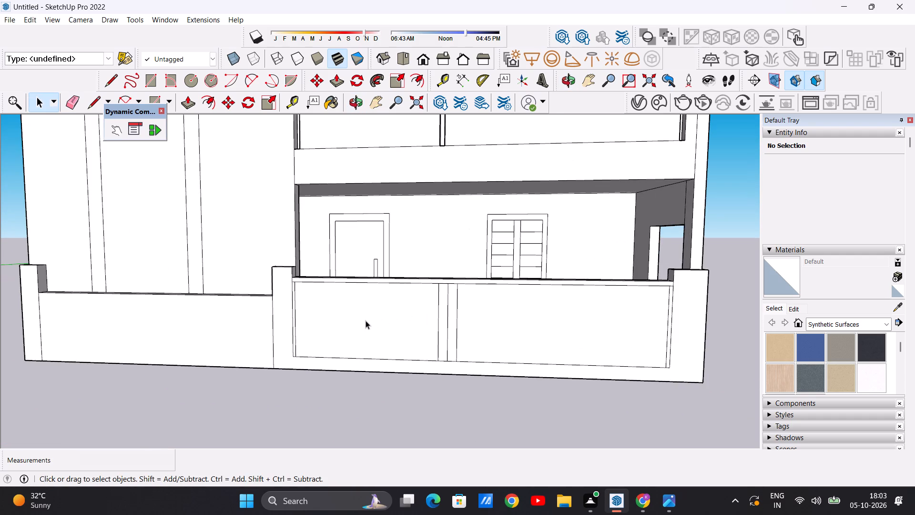
middle_click_drag(390, 340, 395, 365)
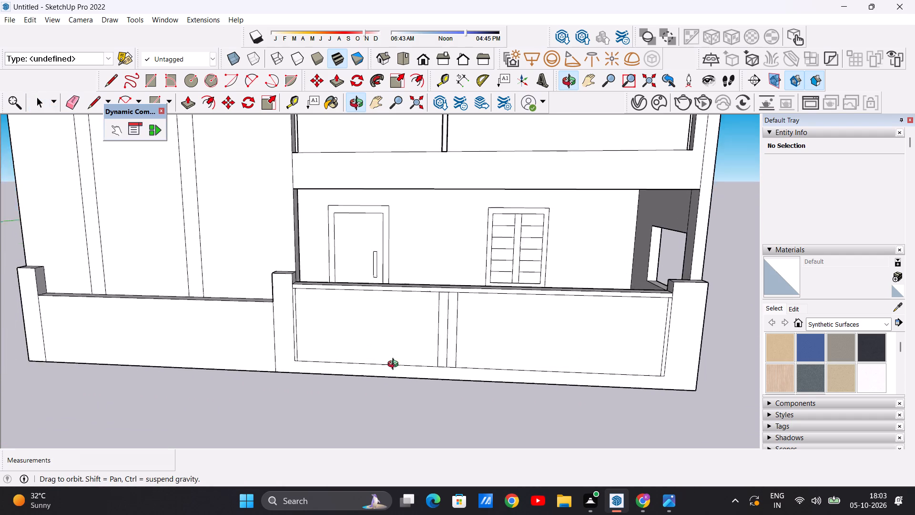
middle_click_drag(395, 365, 414, 360)
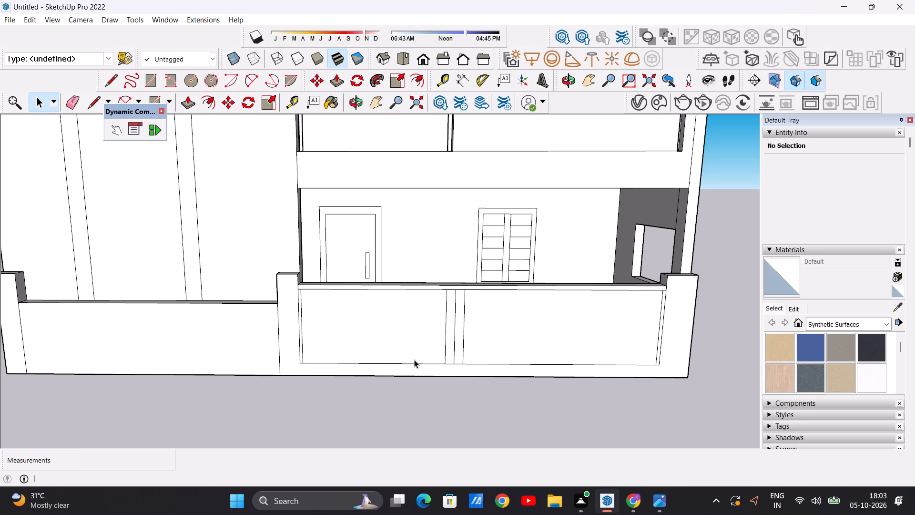
scroll(495, 301, "down", 4)
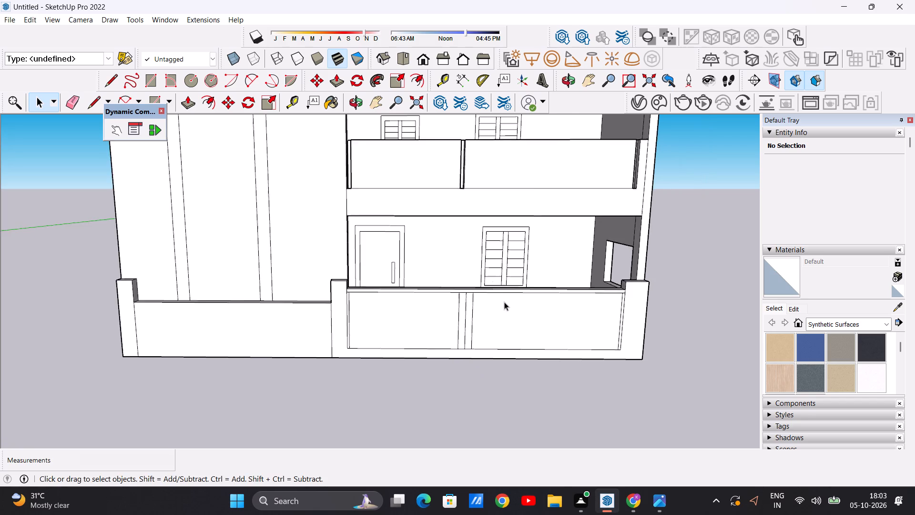
scroll(504, 302, "down", 1)
middle_click_drag(513, 316, 483, 310)
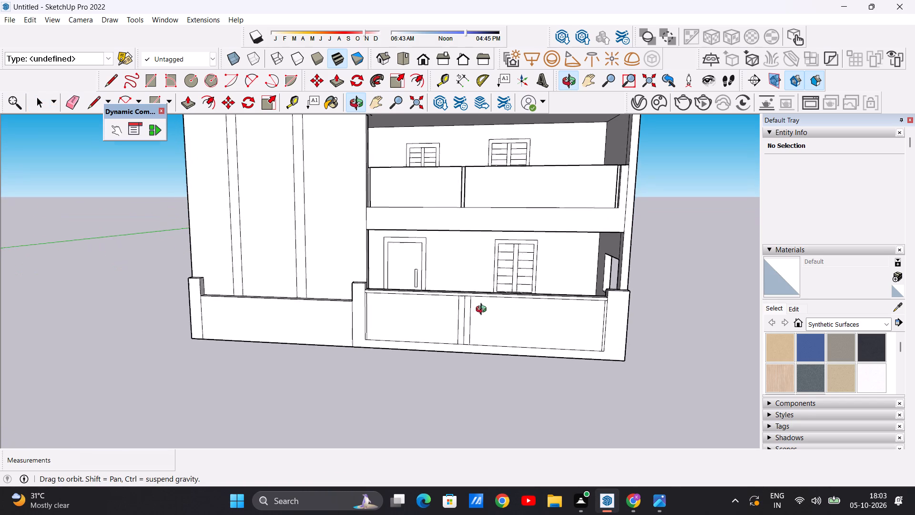
middle_click_drag(483, 310, 493, 308)
scroll(421, 358, "down", 11)
scroll(483, 333, "up", 6)
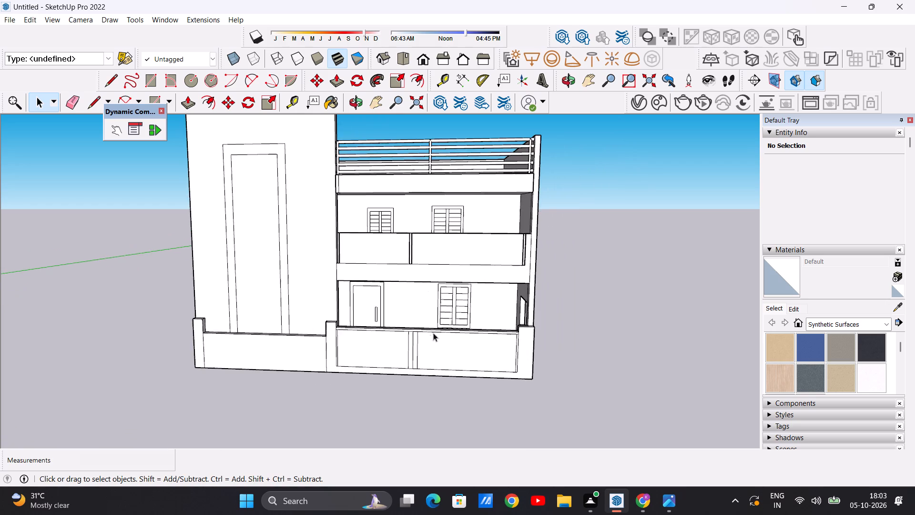
scroll(402, 355, "up", 4)
middle_click_drag(437, 340, 460, 324)
scroll(464, 341, "up", 3)
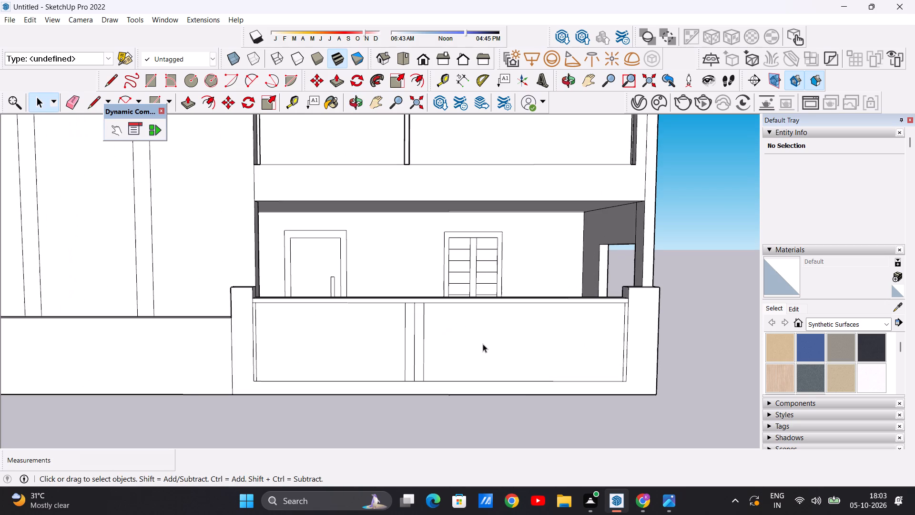
Paint both porch railing infill panels with the Blinds Weave material from the Window Coverings collection.
left_click(883, 322)
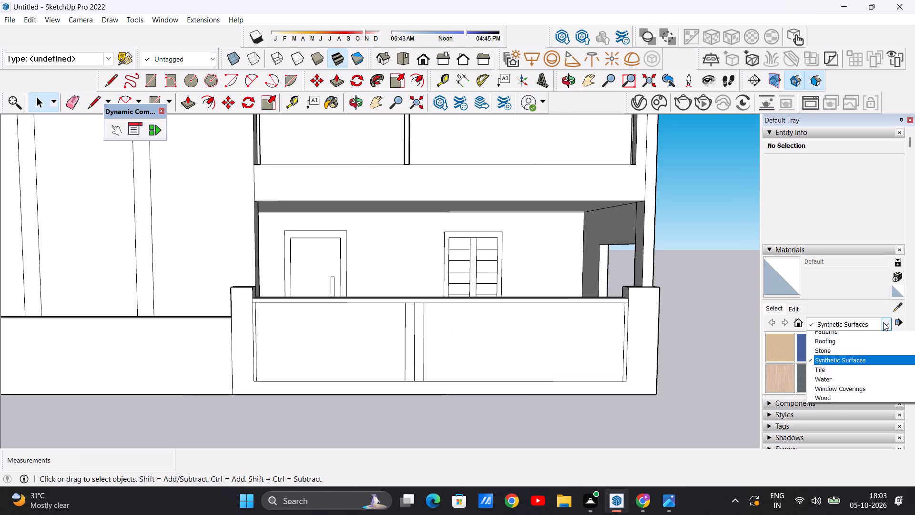
left_click(826, 477)
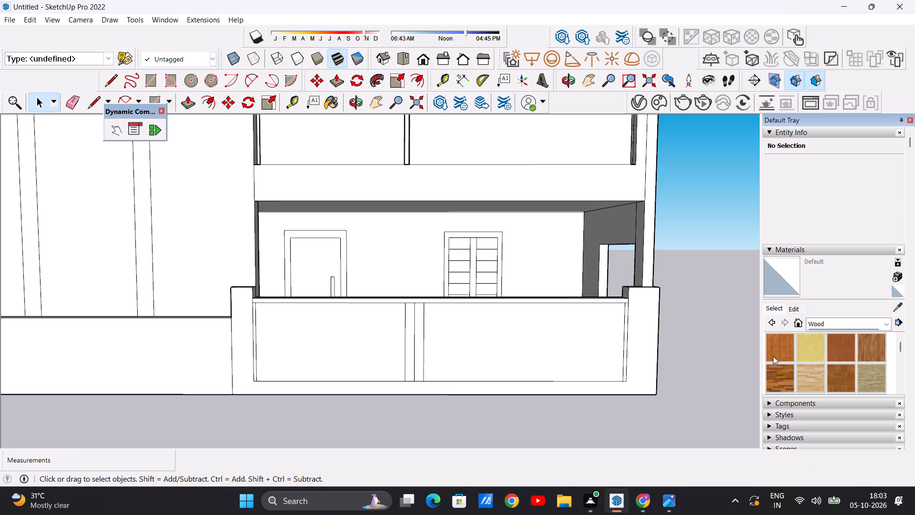
scroll(790, 357, "down", 1)
scroll(790, 357, "up", 1)
left_click(881, 326)
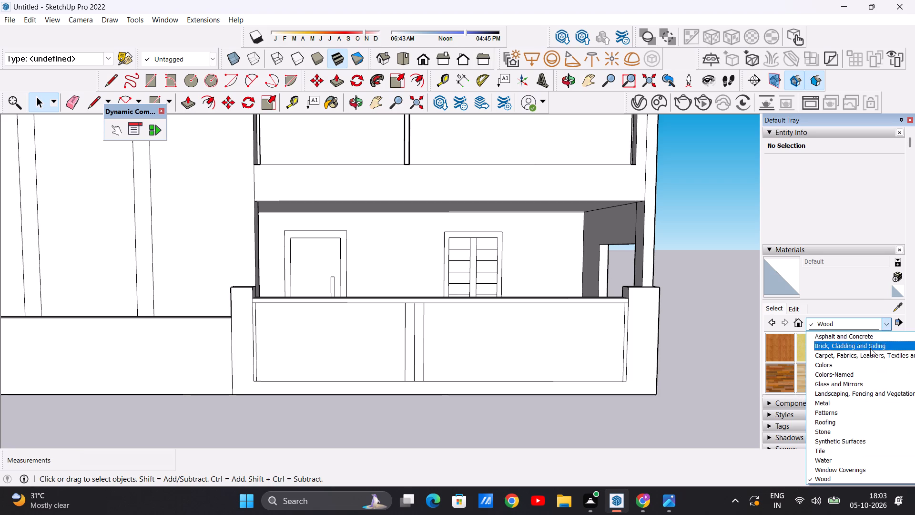
left_click(850, 468)
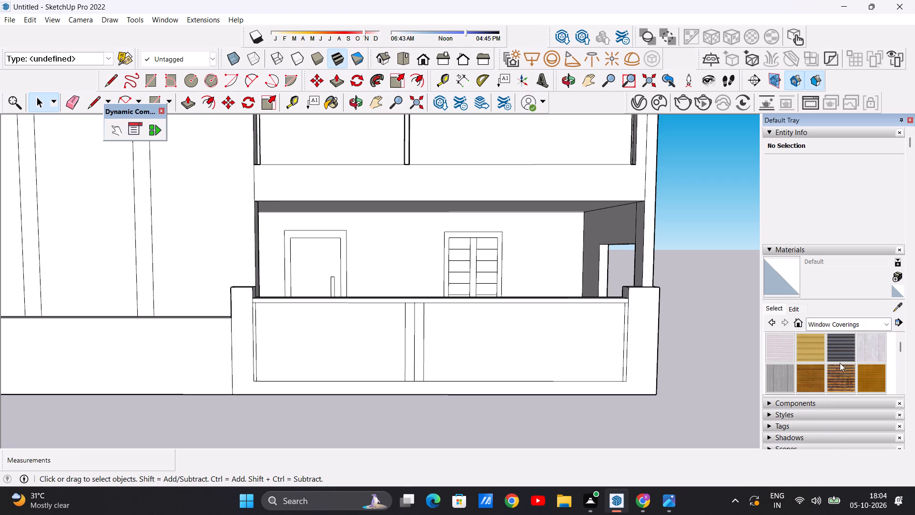
scroll(816, 374, "down", 1)
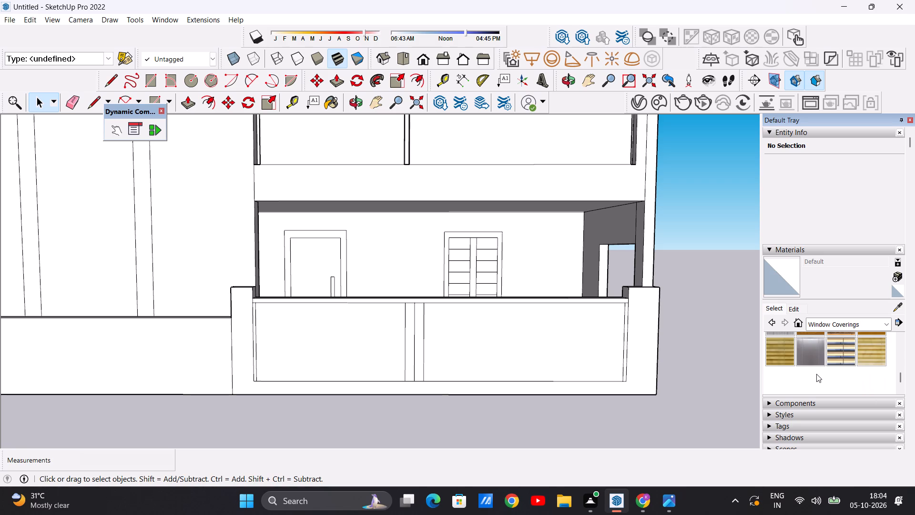
scroll(821, 371, "up", 1)
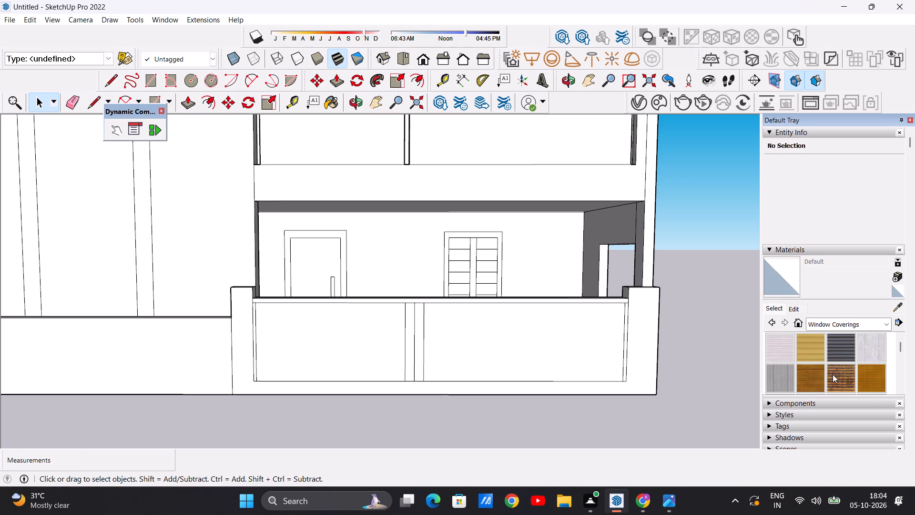
left_click(811, 379)
scroll(389, 358, "up", 5)
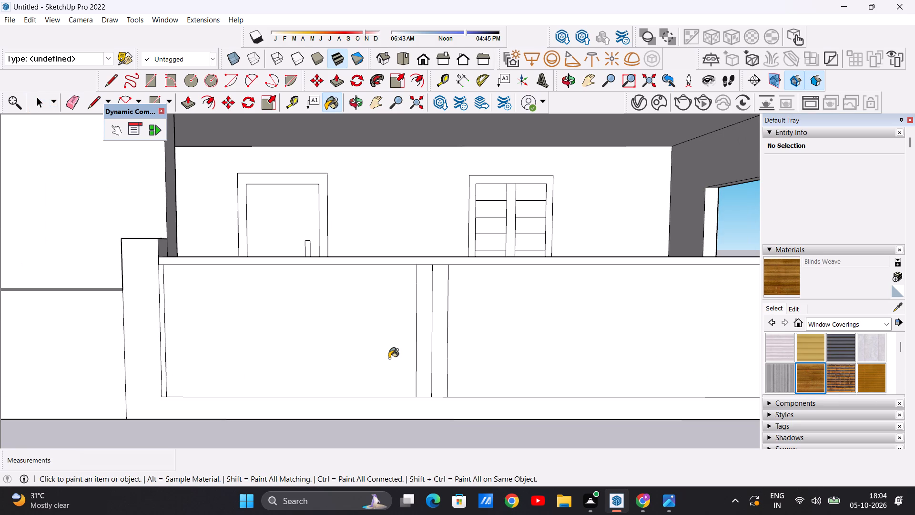
left_click(389, 358)
left_click(622, 353)
scroll(488, 394, "down", 6)
scroll(473, 369, "up", 13)
scroll(482, 363, "down", 15)
scroll(488, 370, "up", 13)
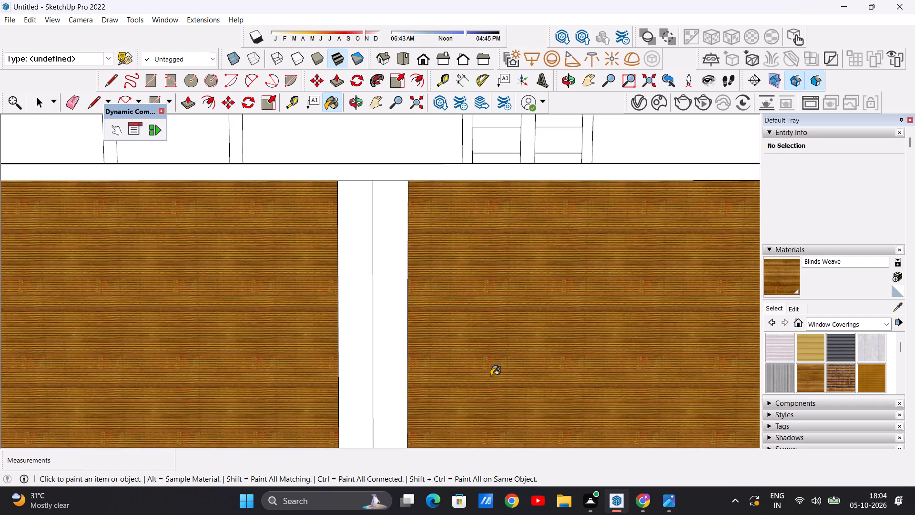
scroll(491, 376, "down", 20)
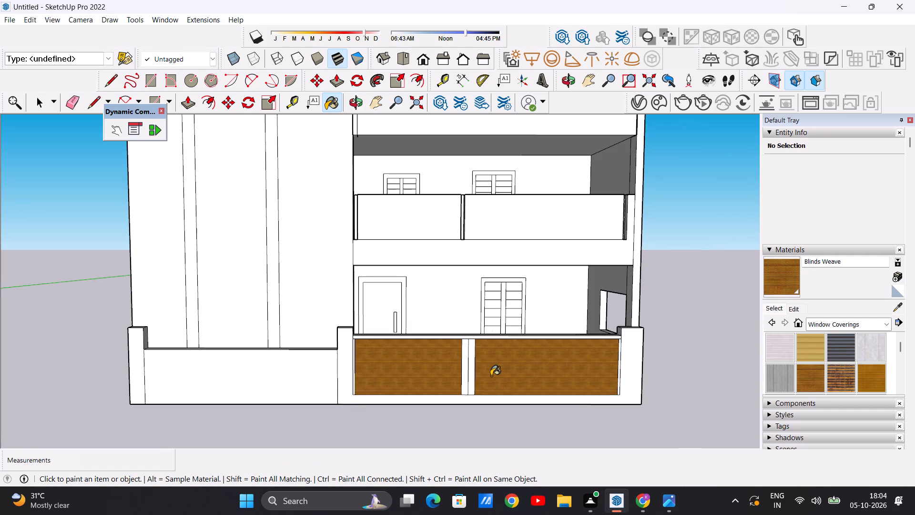
left_click(491, 376)
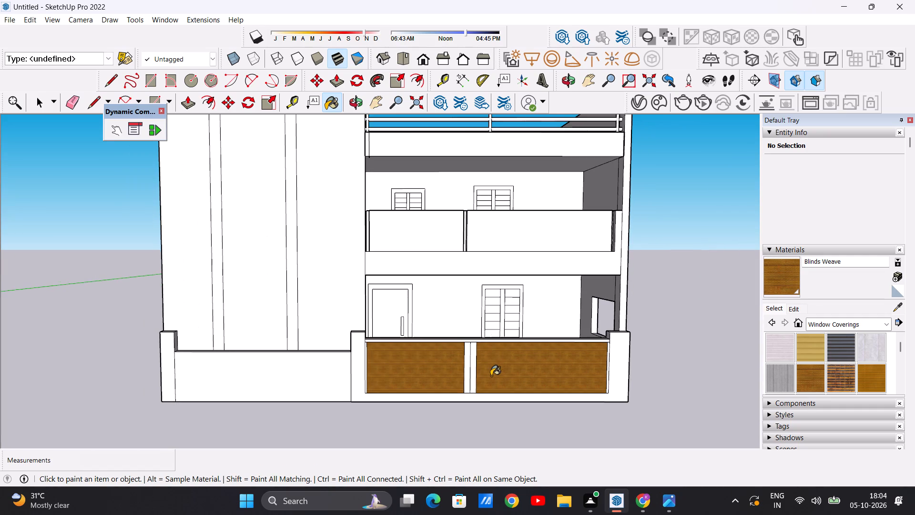
Set the Blinds Weave texture size to 5' on the porch railing infill panels.
scroll(491, 376, "up", 3)
left_click(792, 308)
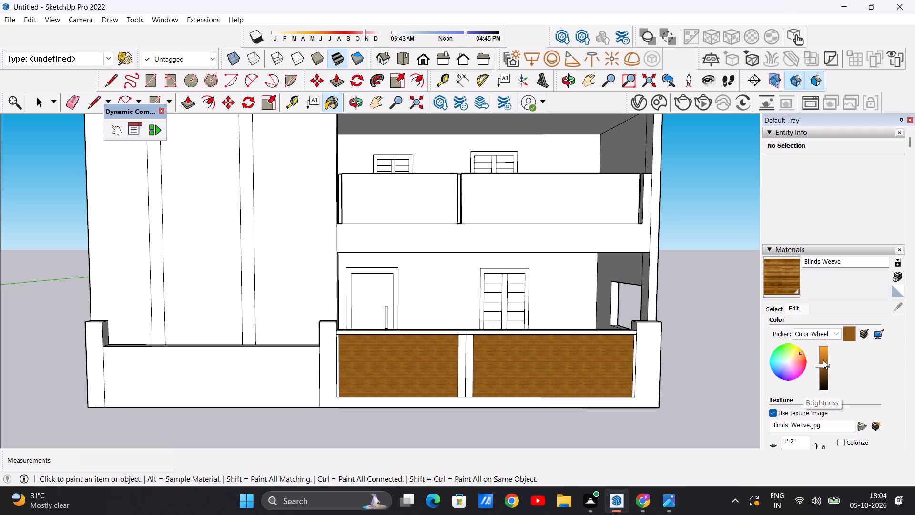
scroll(823, 360, "down", 2)
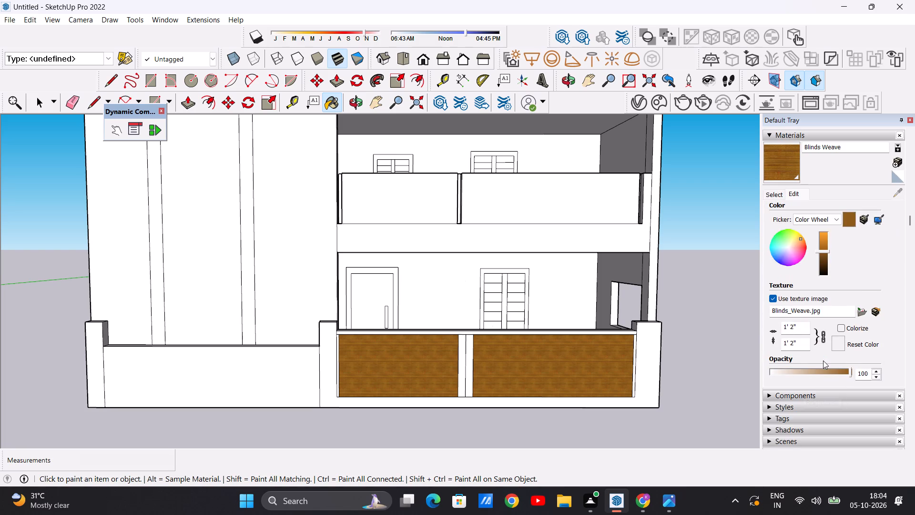
left_click(796, 341)
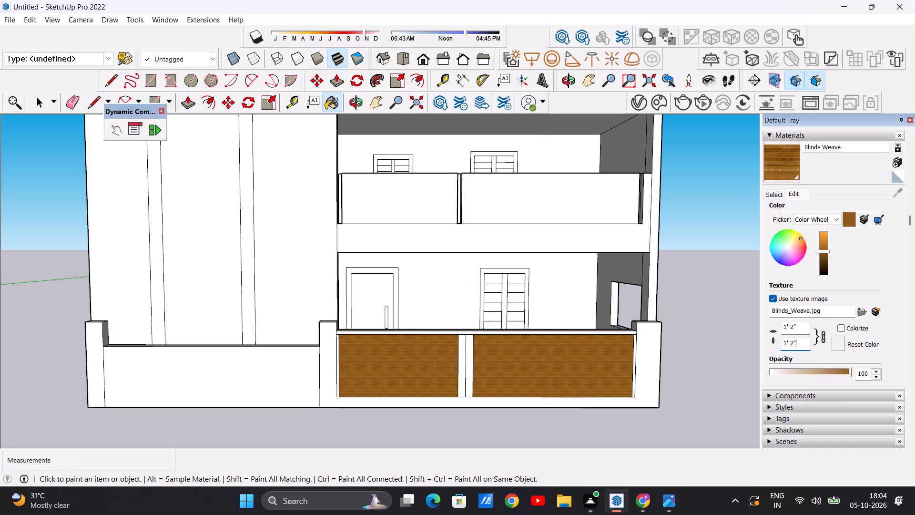
key("BackSpace")
key("BackSpace")
key("BackSpace")
key("BackSpace")
key("BackSpace")
key("BackSpace")
key("BackSpace")
key("BackSpace")
key("BackSpace")
key("BackSpace")
key("BackSpace")
key("BackSpace")
key("BackSpace")
key("BackSpace")
key("5")
key("apostrophe")
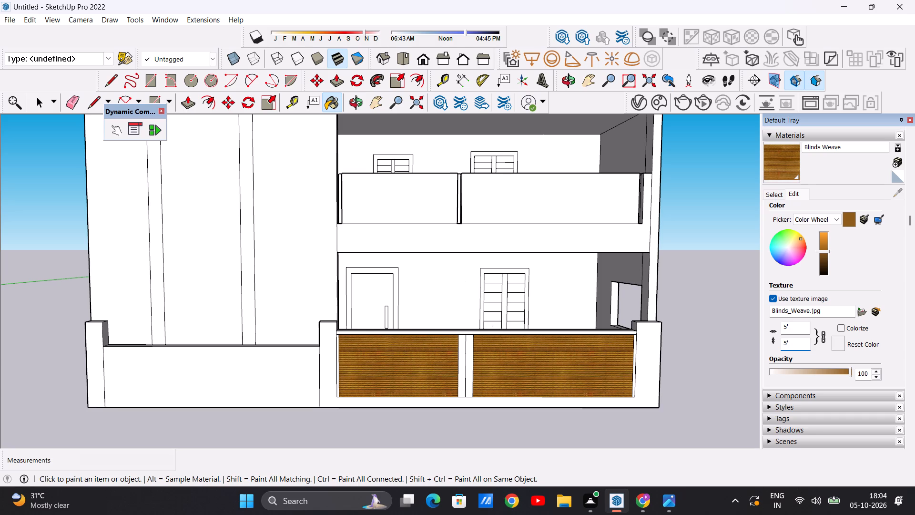
key("Return")
Paint the inner faces of both porch railing infill panels with the resized Blinds Weave material.
scroll(417, 342, "down", 4)
middle_click_drag(535, 362, 357, 401)
scroll(371, 396, "down", 1)
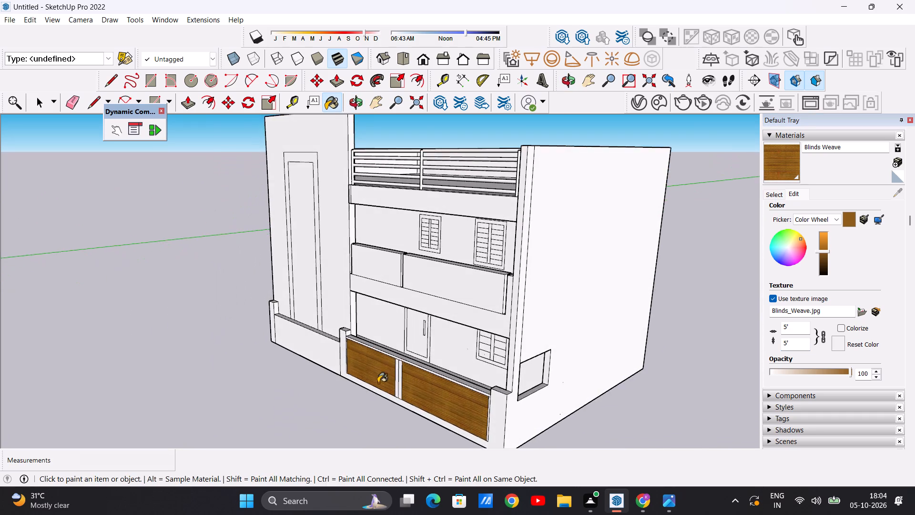
scroll(395, 366, "up", 5)
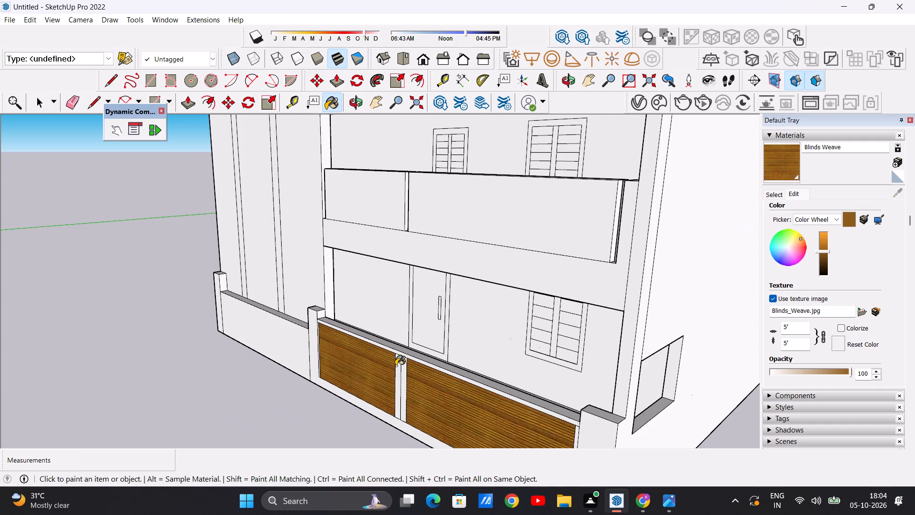
scroll(401, 362, "down", 3)
middle_click_drag(461, 356, 285, 360)
scroll(400, 409, "up", 4)
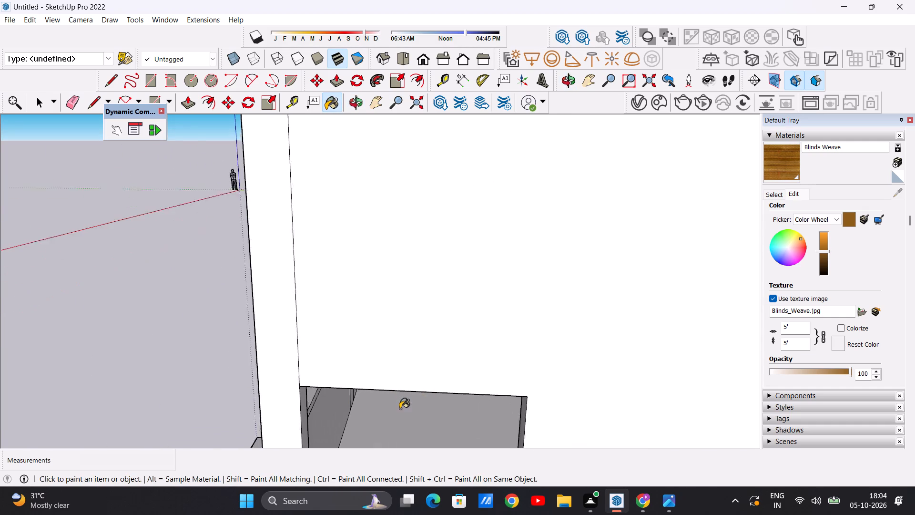
scroll(400, 409, "up", 2)
middle_click_drag(400, 432, 348, 401)
scroll(294, 376, "up", 5)
left_click(285, 374)
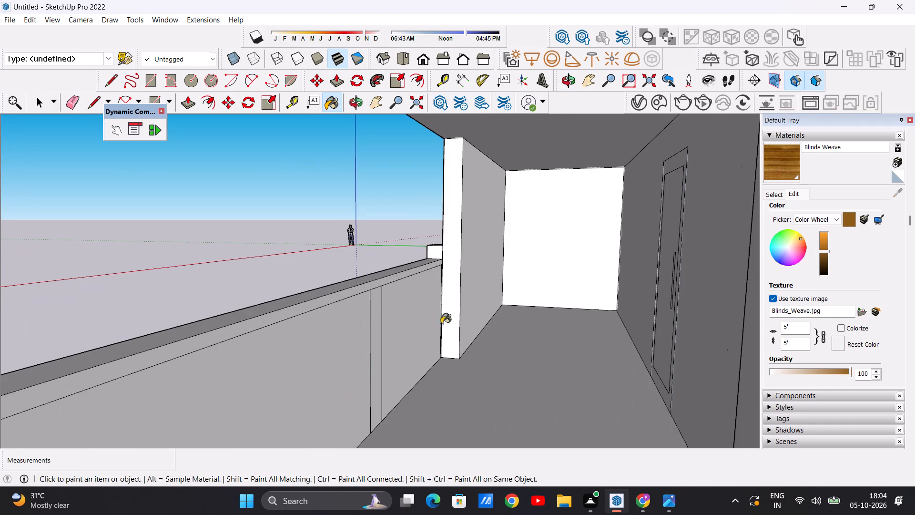
left_click(402, 326)
Examine the wood-textured porch railing panels and the front facade from different angles and distances.
scroll(363, 357, "down", 9)
middle_click_drag(346, 366, 413, 369)
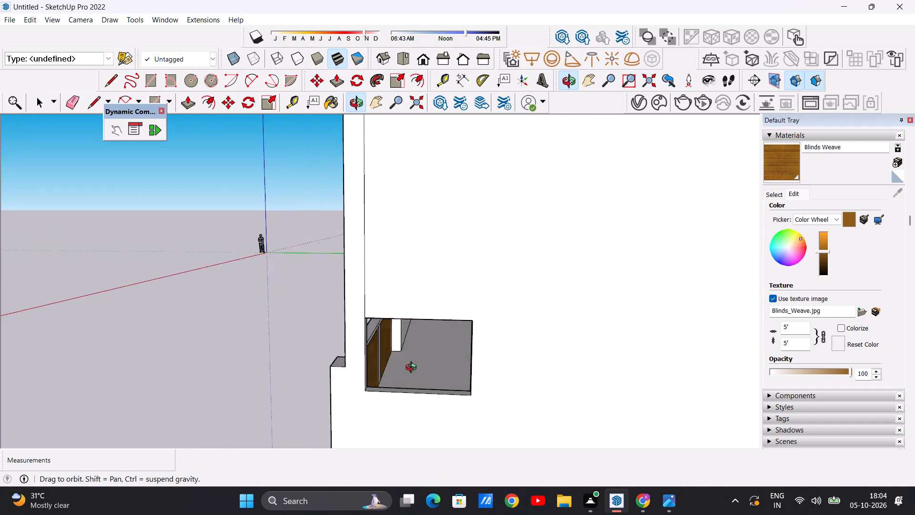
middle_click_drag(413, 369, 610, 324)
middle_click_drag(450, 351, 581, 366)
scroll(582, 360, "up", 2)
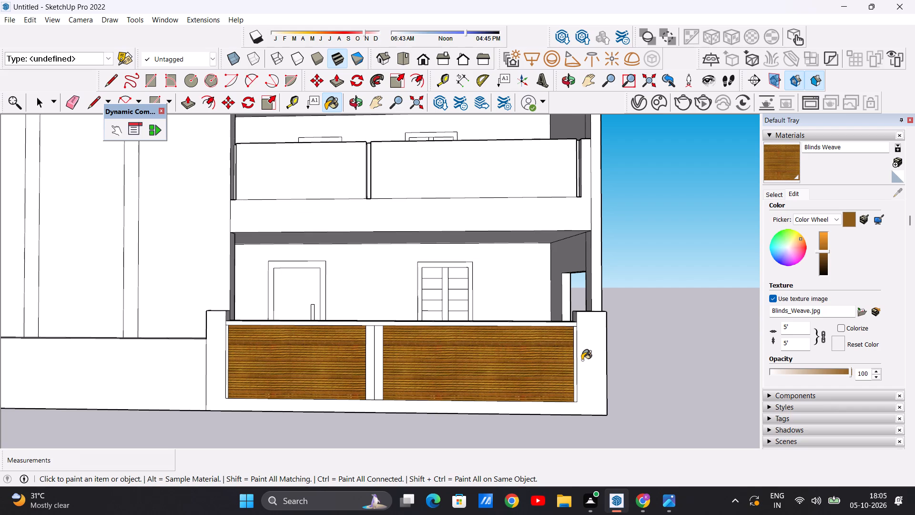
scroll(592, 359, "down", 10)
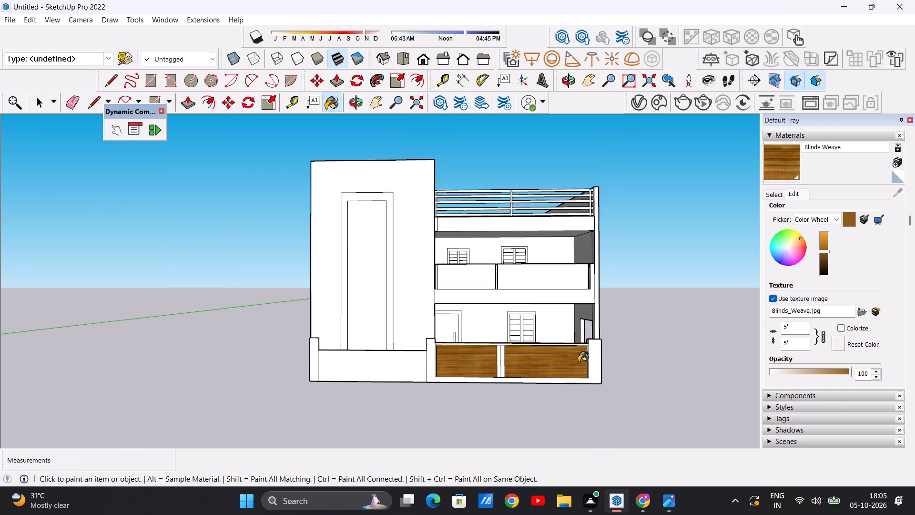
scroll(579, 362, "down", 1)
middle_click_drag(606, 420, 554, 414)
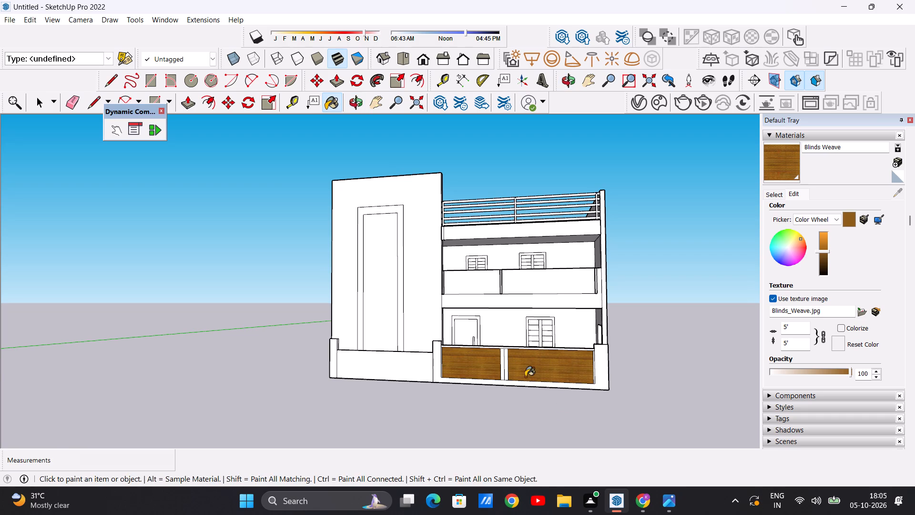
middle_click_drag(525, 377, 547, 394)
scroll(589, 350, "up", 7)
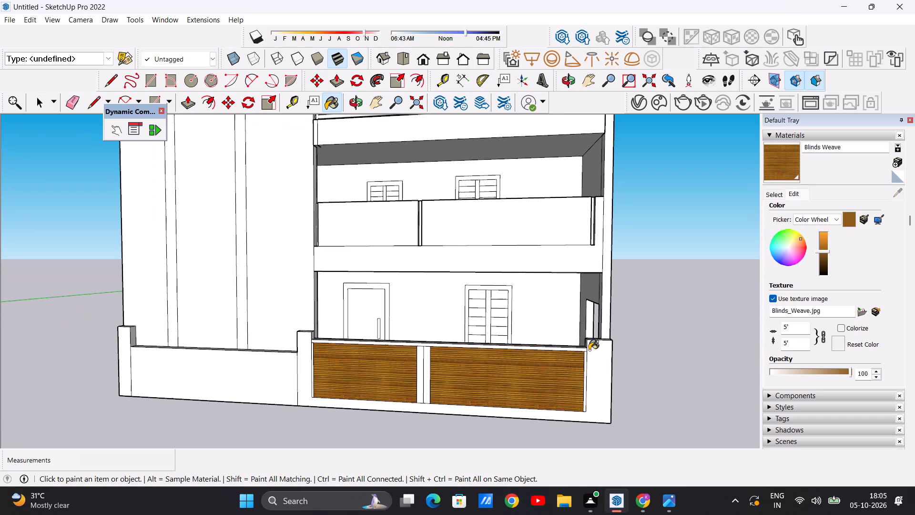
scroll(571, 366, "up", 4)
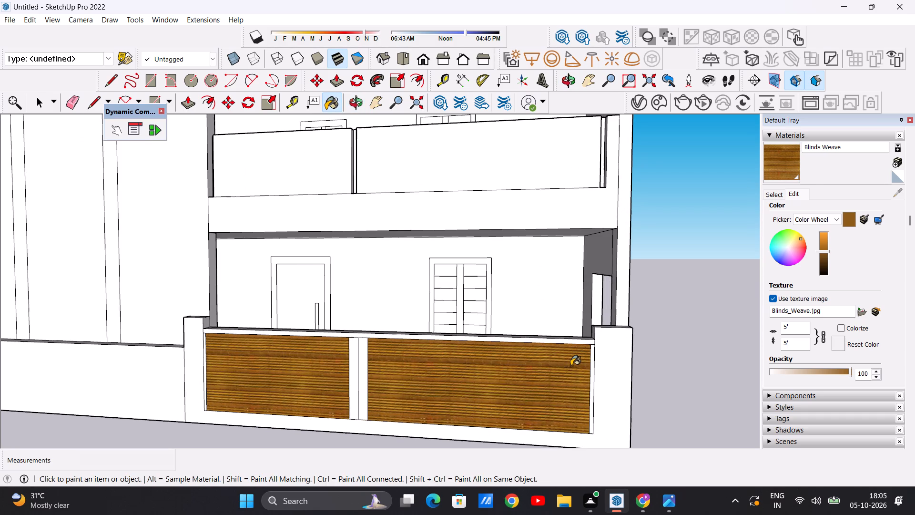
scroll(574, 362, "down", 10)
scroll(469, 399, "up", 6)
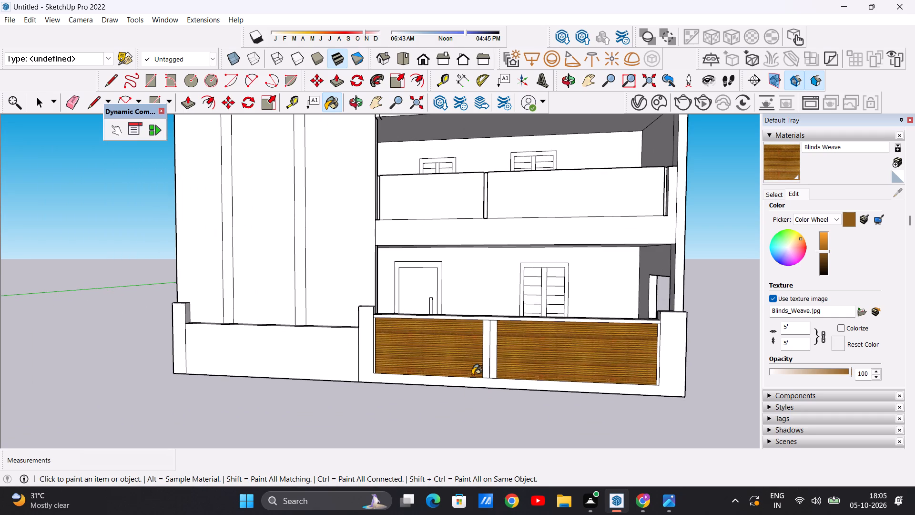
scroll(472, 375, "up", 2)
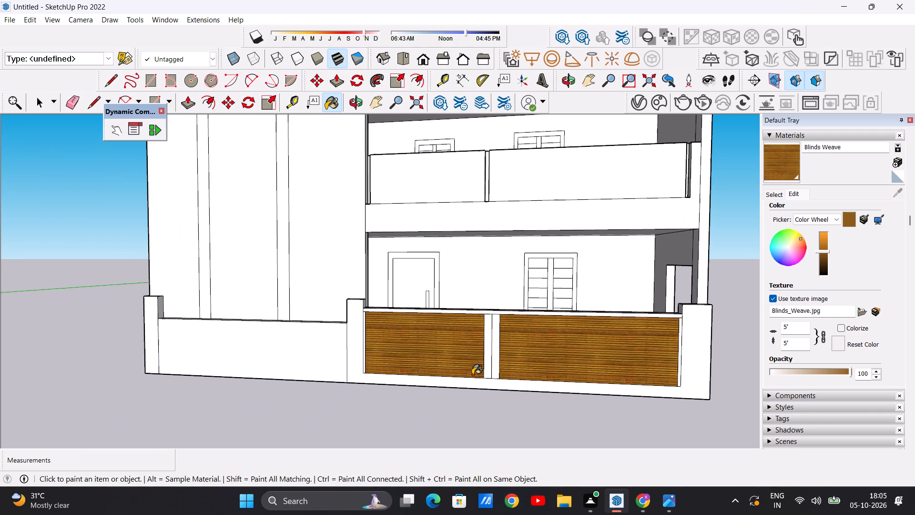
key("space")
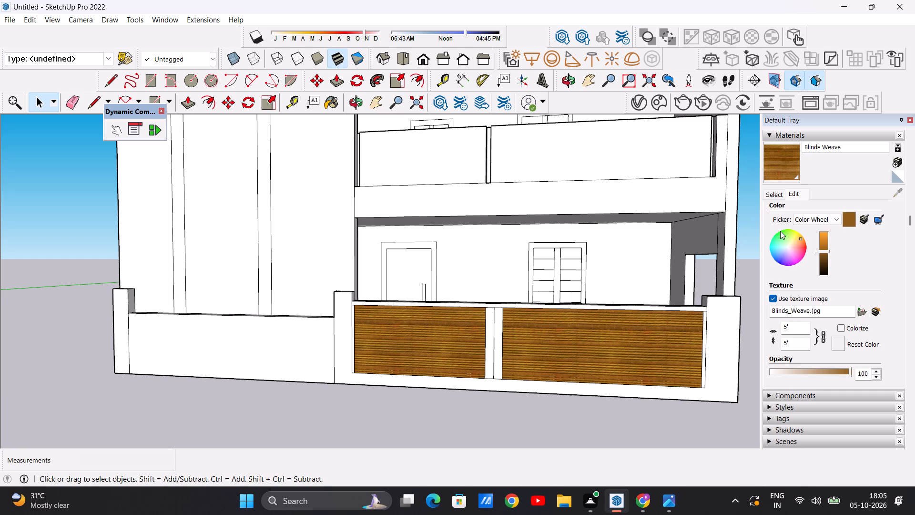
scroll(796, 378, "down", 4)
scroll(796, 378, "up", 4)
Paint the railing's two-part middle upright and the top rail's front face with Formica Laminate Dark from the Synthetic Surfaces collection.
left_click(773, 196)
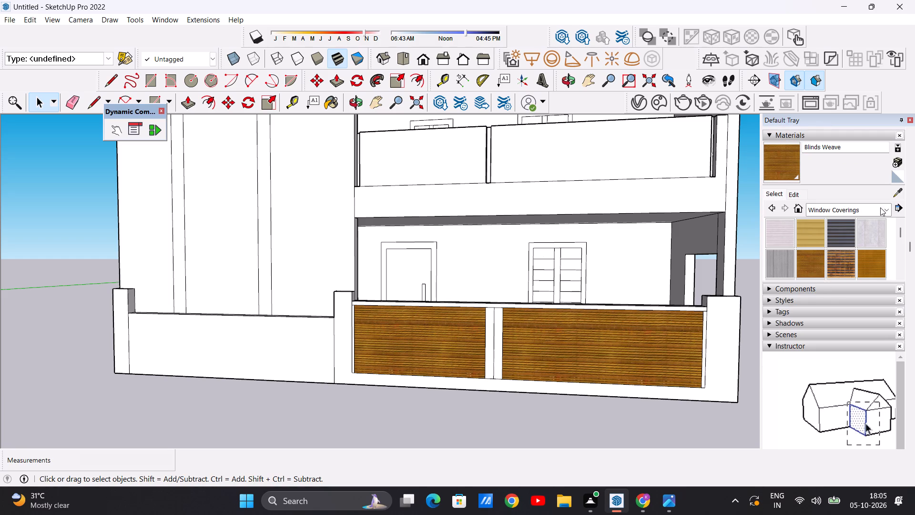
left_click(884, 207)
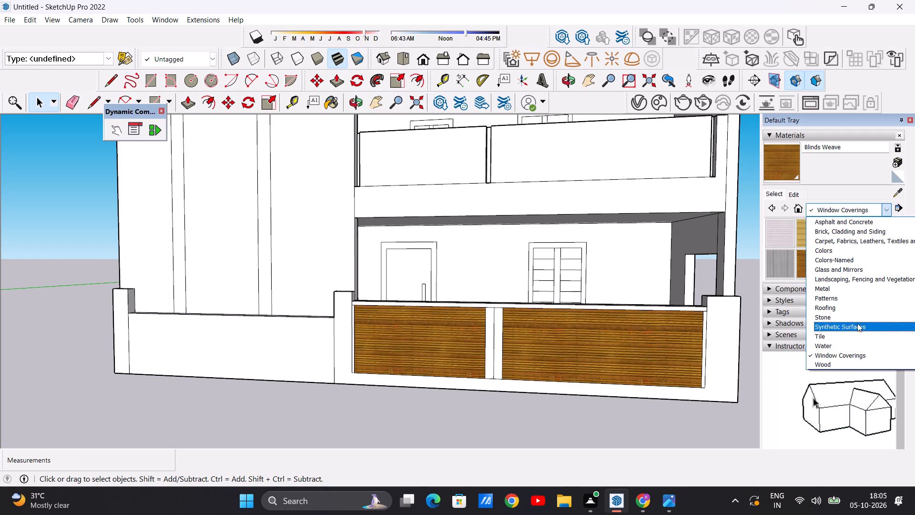
left_click(856, 329)
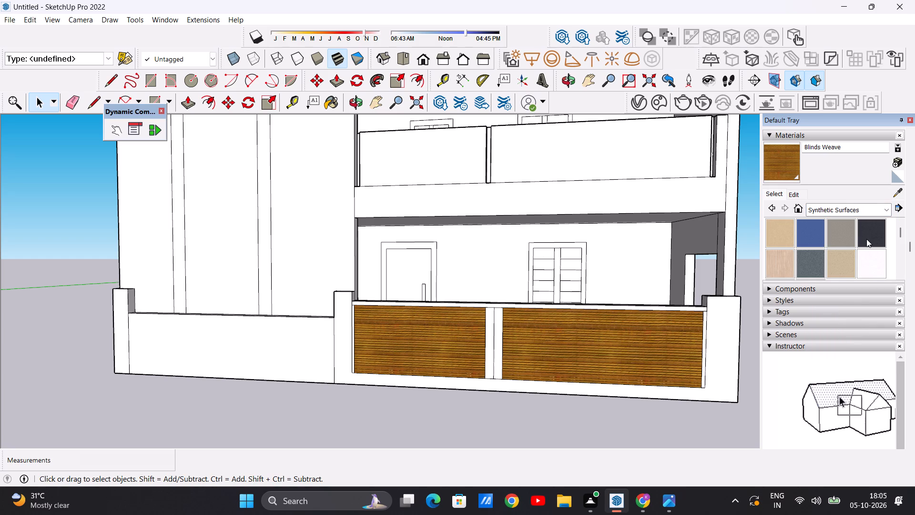
left_click(867, 238)
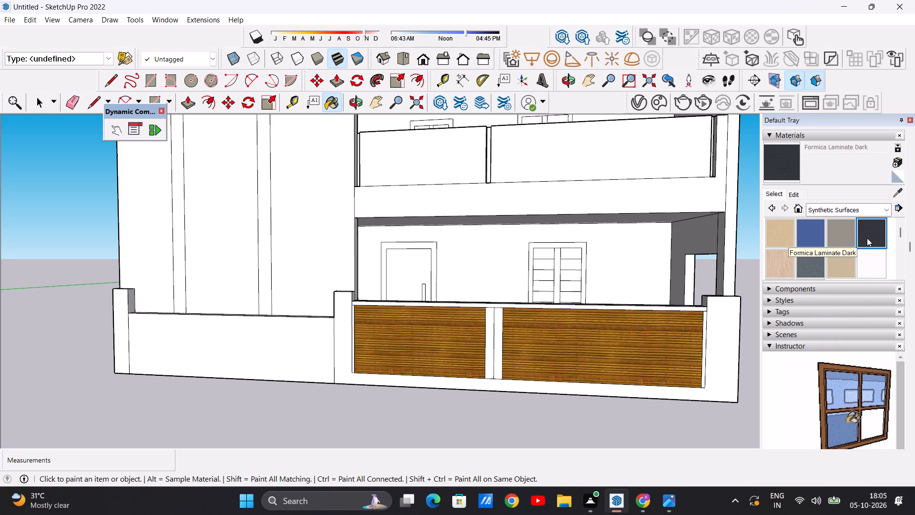
scroll(495, 336, "up", 10)
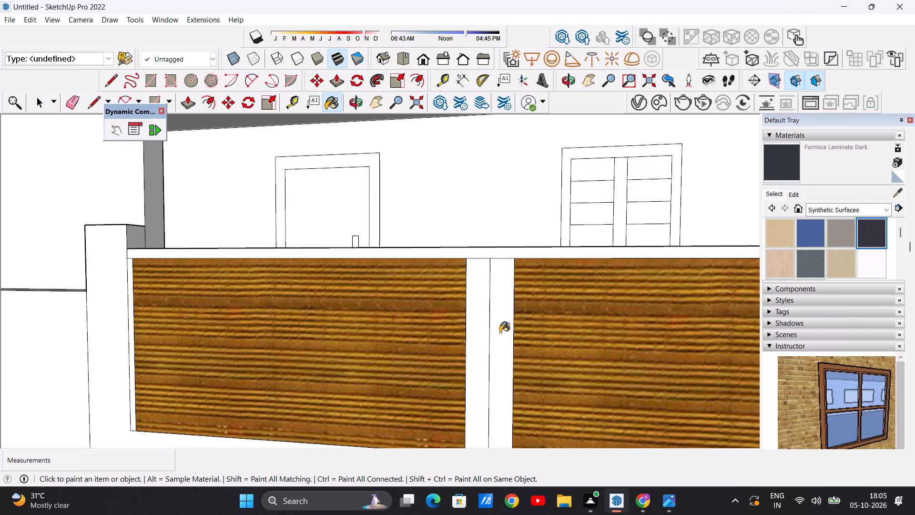
left_click(500, 332)
left_click(478, 349)
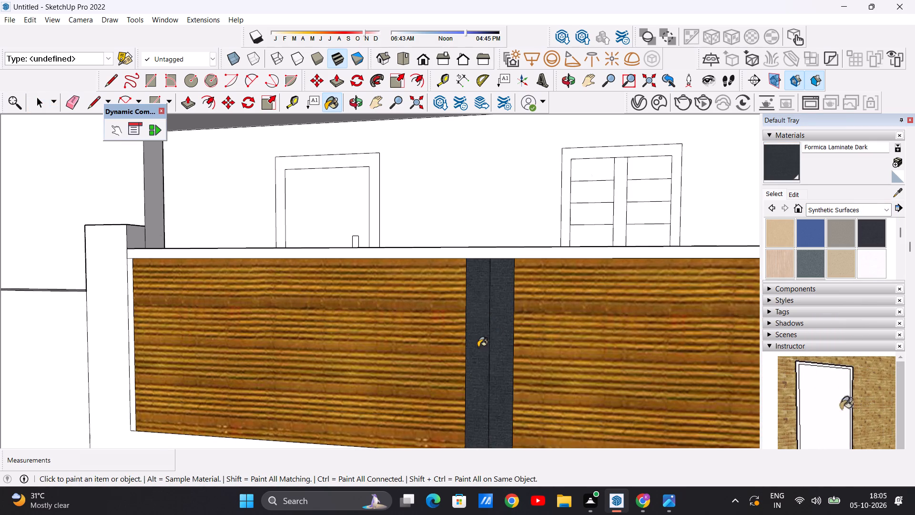
scroll(498, 256, "up", 5)
left_click(498, 255)
scroll(484, 269, "down", 13)
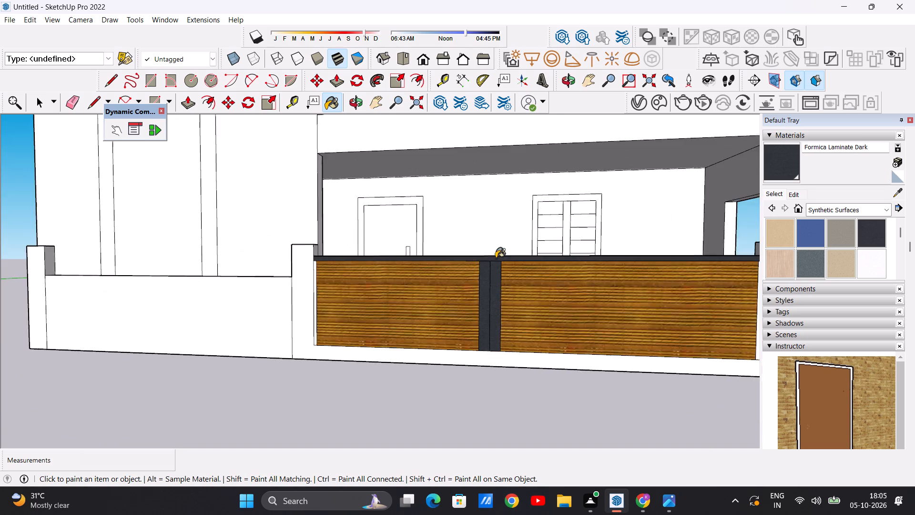
Paint the narrow end uprights on both sides of the porch railing with Formica Laminate Dark.
scroll(496, 258, "down", 3)
scroll(486, 346, "up", 7)
scroll(486, 346, "down", 3)
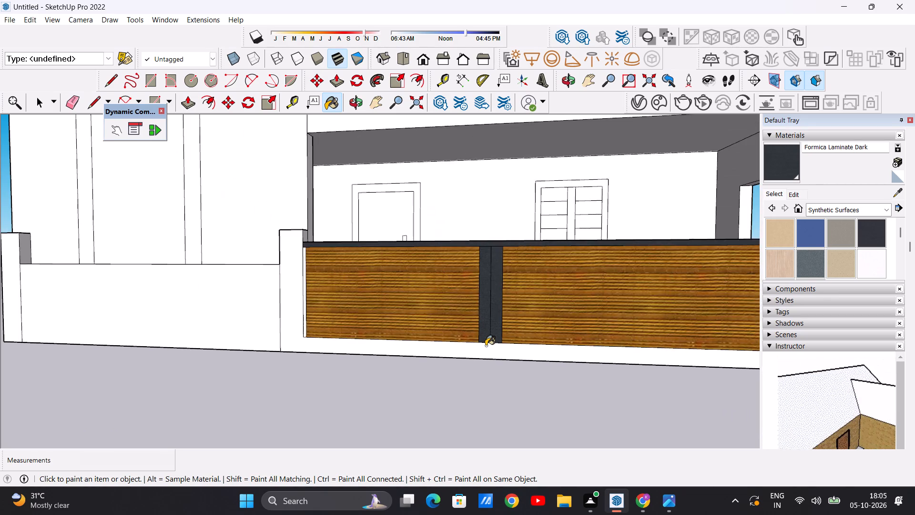
scroll(486, 346, "down", 11)
scroll(530, 360, "down", 2)
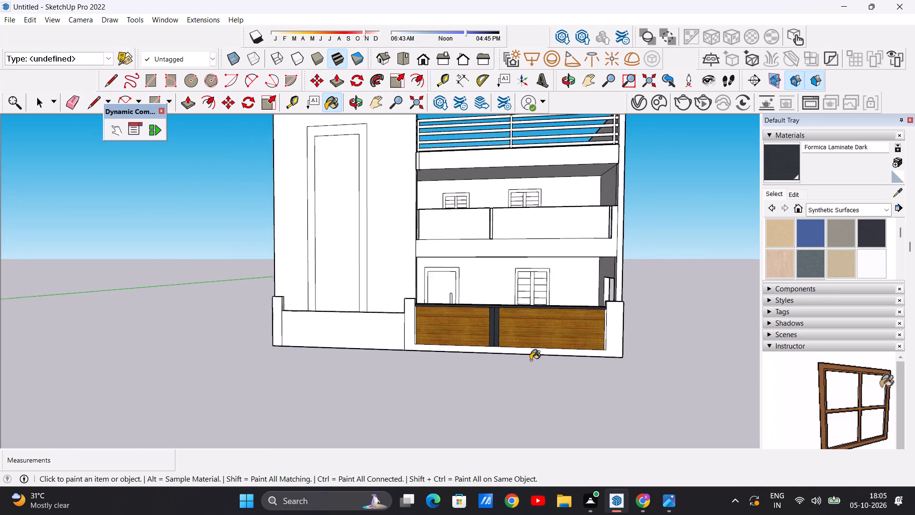
scroll(530, 360, "down", 1)
scroll(577, 362, "up", 12)
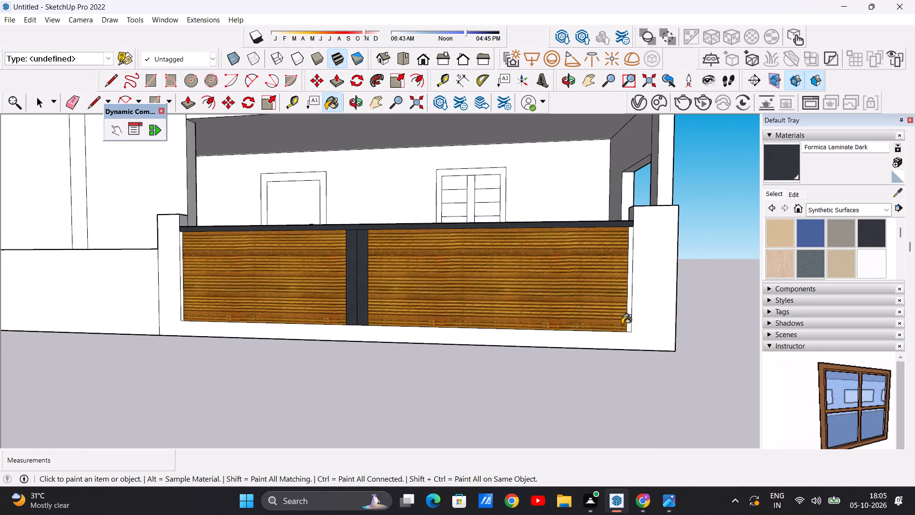
scroll(629, 304, "up", 5)
left_click(630, 296)
scroll(606, 306, "down", 13)
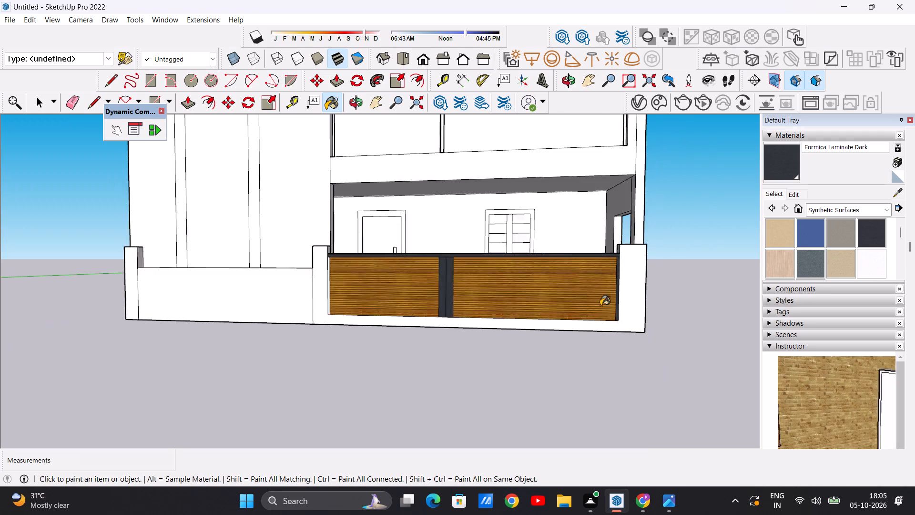
scroll(370, 281, "up", 20)
scroll(370, 281, "up", 1)
left_click(373, 289)
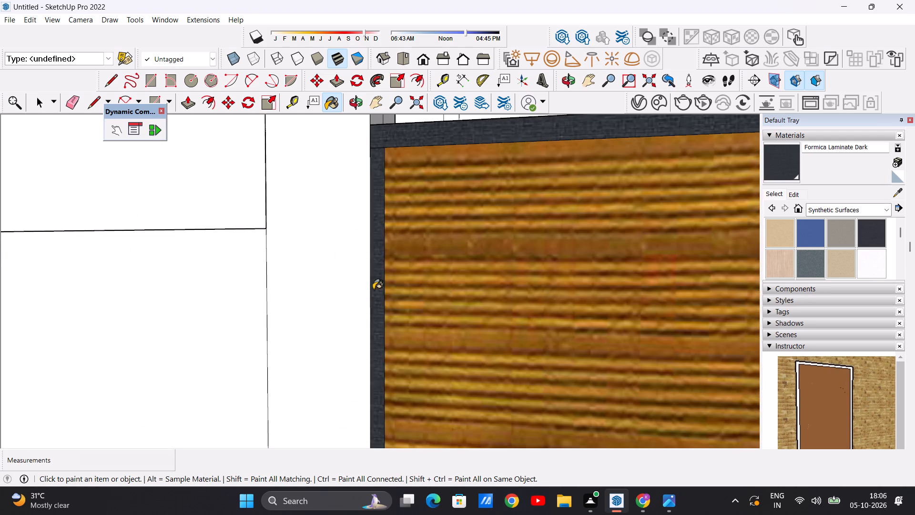
scroll(373, 289, "down", 20)
scroll(569, 347, "up", 3)
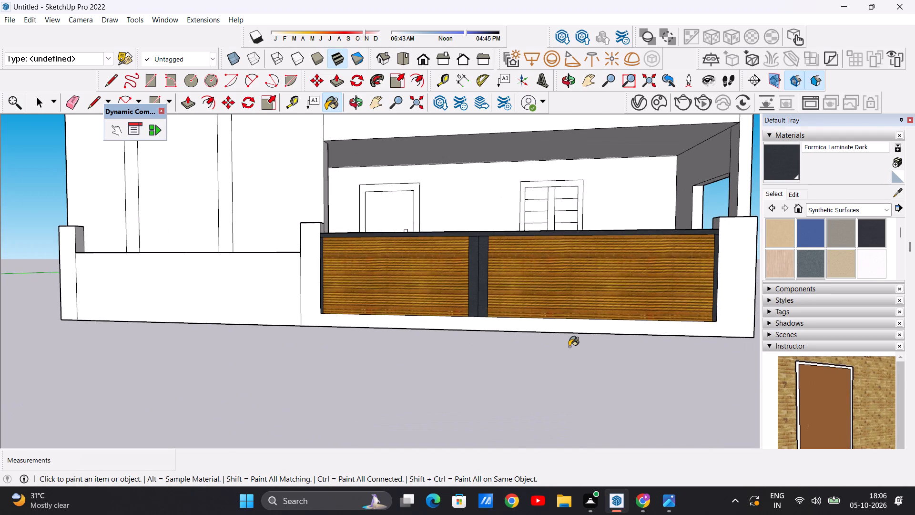
Draw vertical lines about 9 3/16" long from both lower corners of the porch railing down to the wall's base edge.
key("space")
type("L")
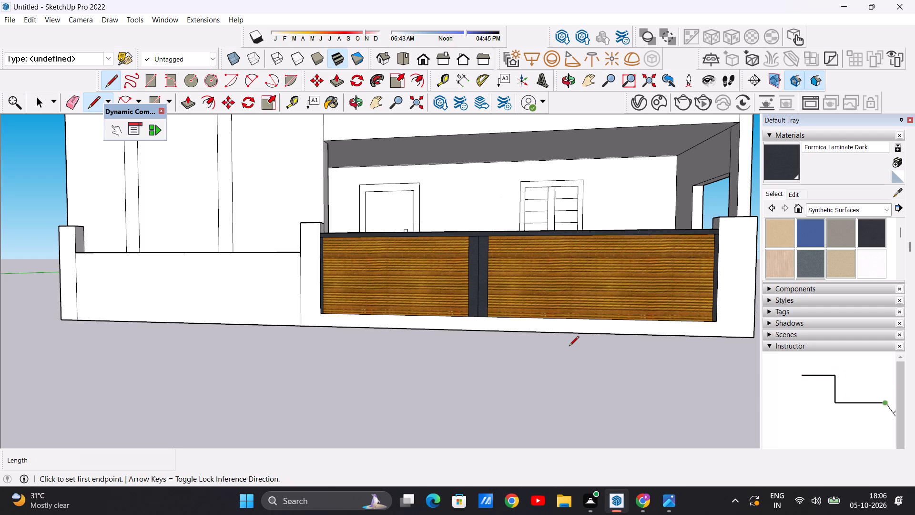
scroll(569, 347, "down", 4)
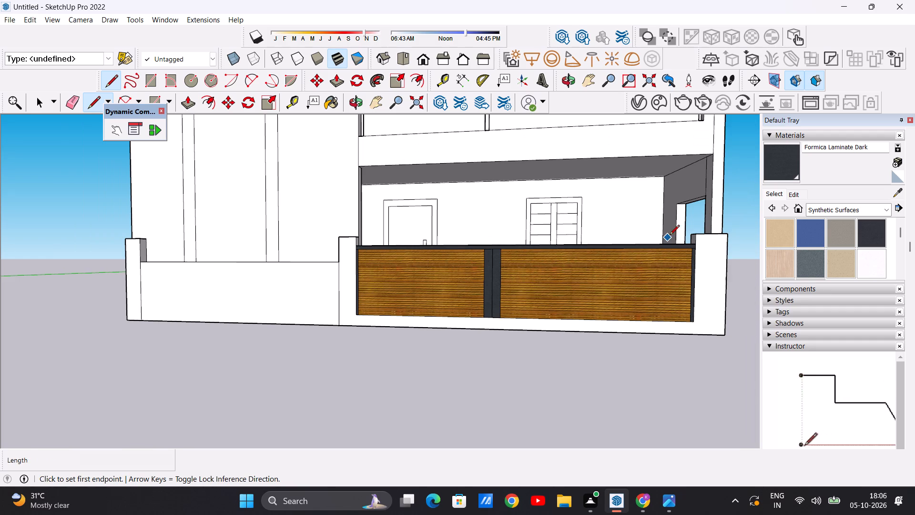
scroll(570, 364, "up", 7)
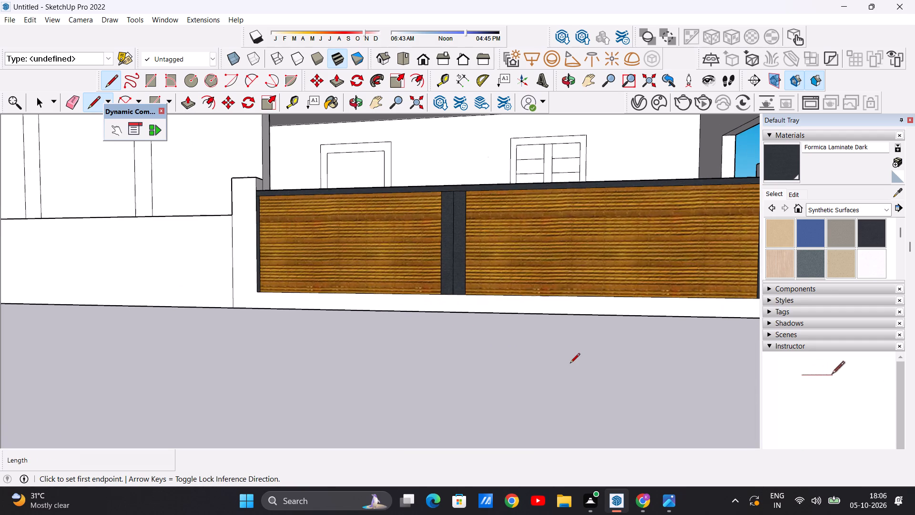
left_click(255, 294)
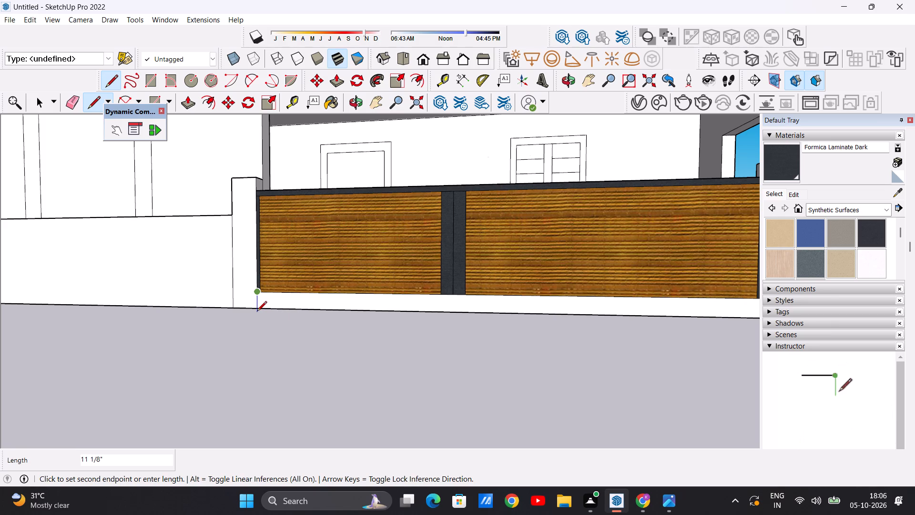
scroll(255, 308, "up", 6)
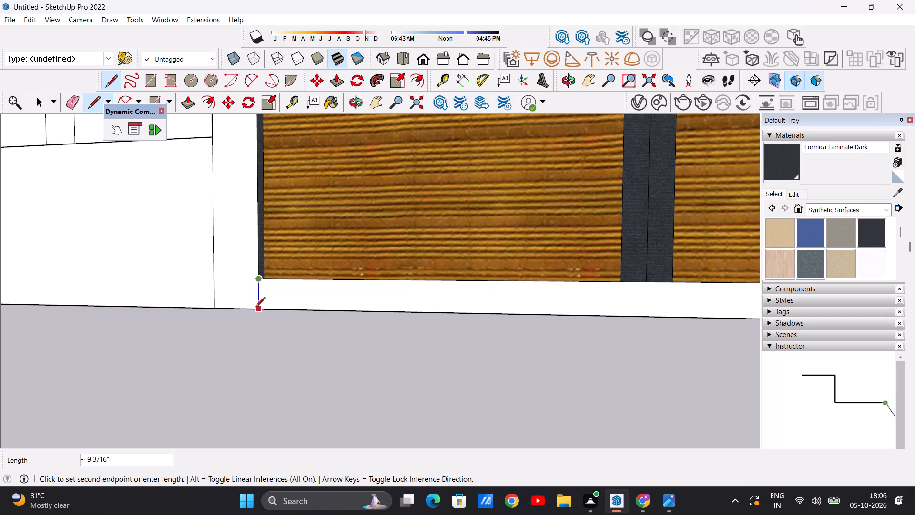
left_click(260, 310)
scroll(237, 308, "down", 5)
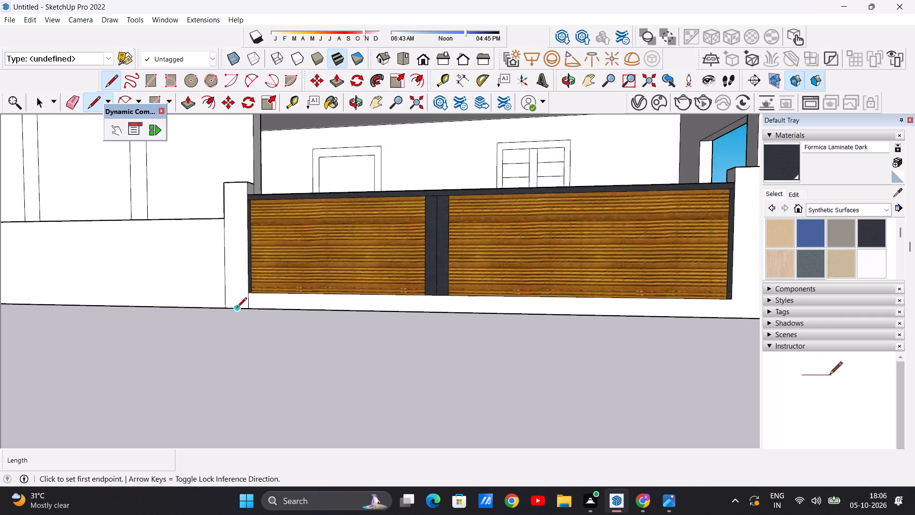
scroll(237, 308, "down", 8)
scroll(503, 307, "up", 9)
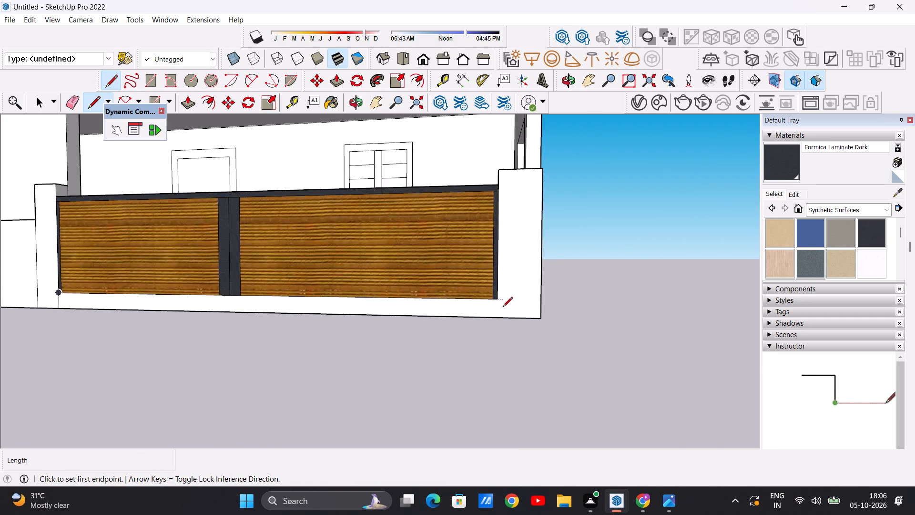
scroll(503, 308, "up", 4)
left_click(489, 289)
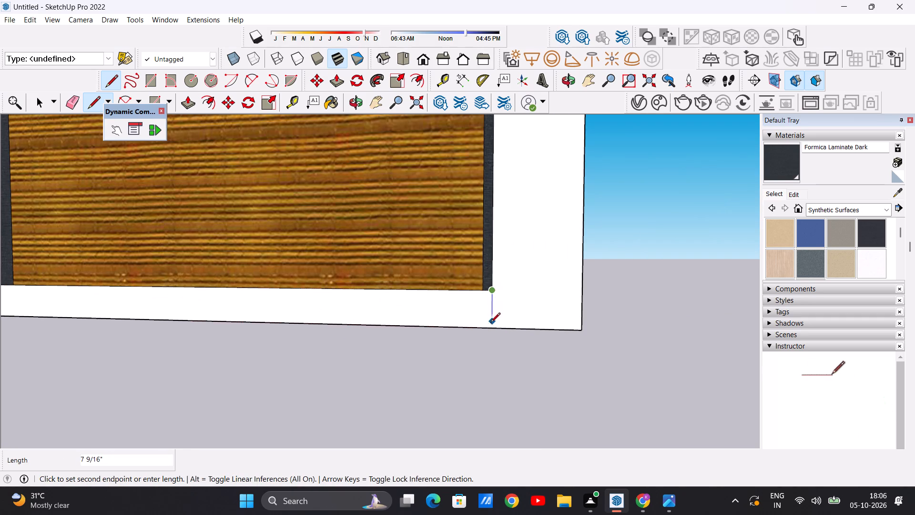
left_click(493, 329)
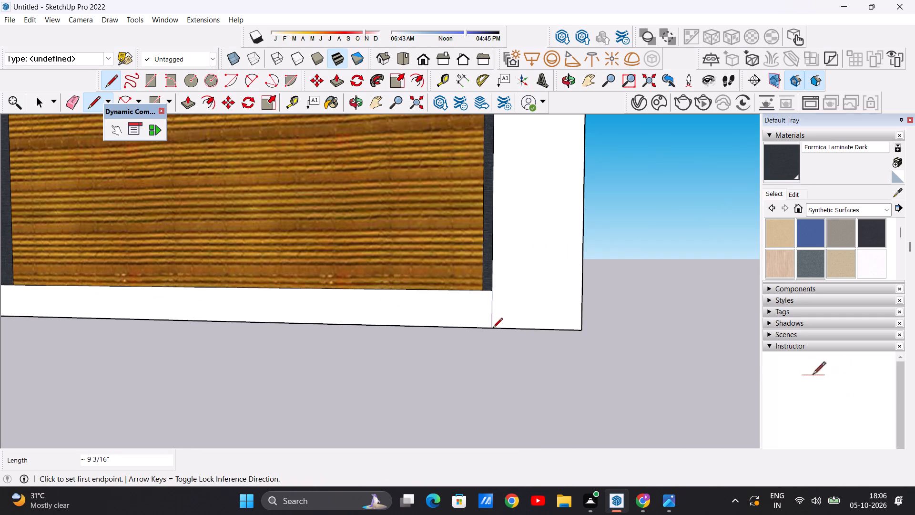
key("space")
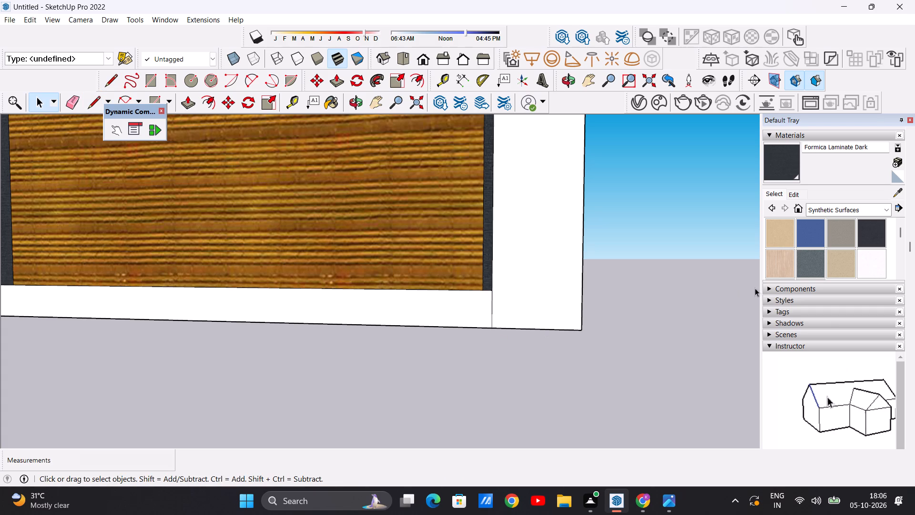
Paint the base strip below the porch railing and the top rail's upper face with Formica Laminate Dark.
left_click(876, 233)
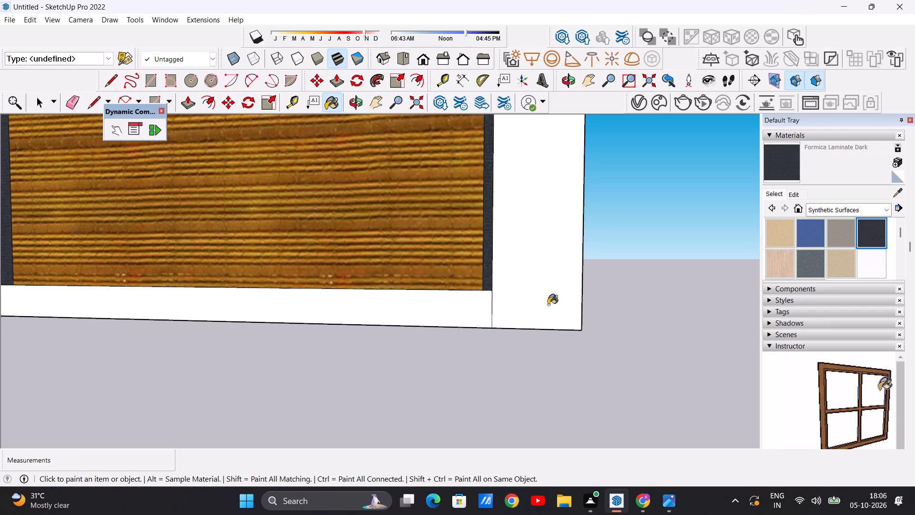
left_click(468, 303)
scroll(518, 337, "down", 12)
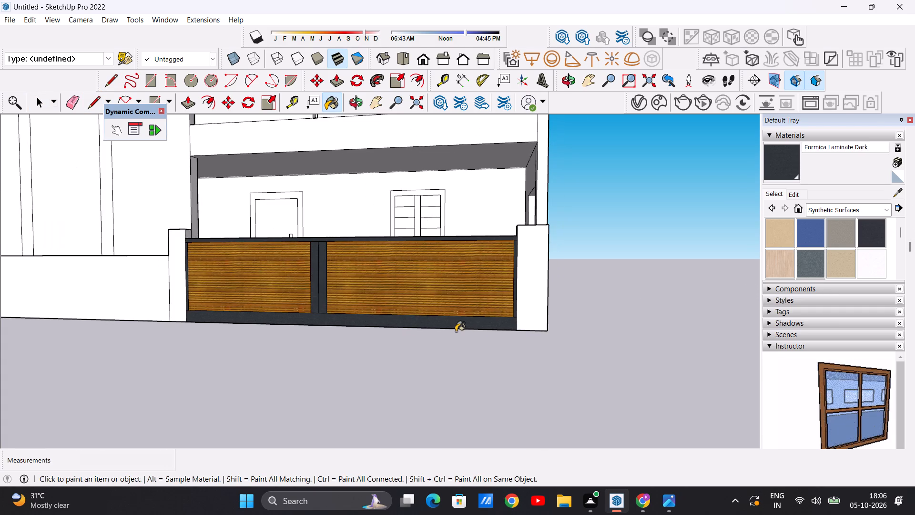
middle_click_drag(456, 331, 463, 450)
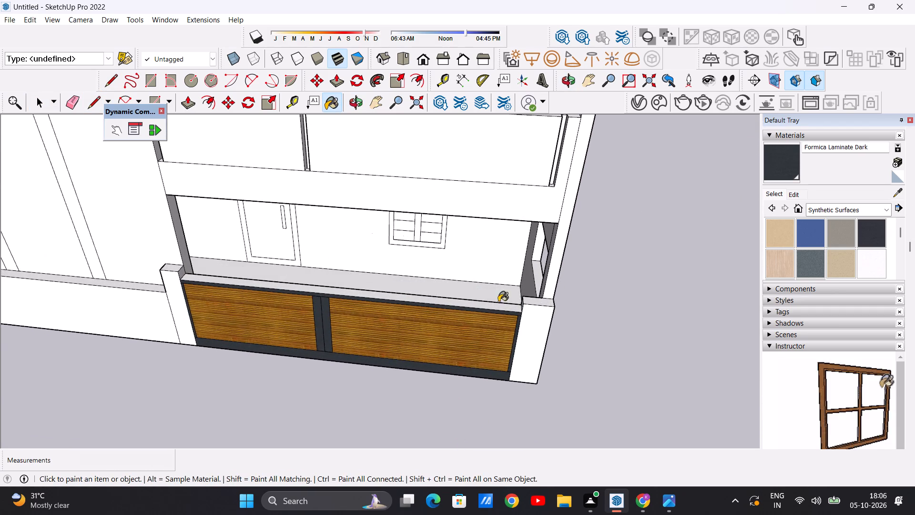
scroll(505, 292, "up", 9)
left_click(509, 328)
Paint the inner faces of the railing's middle upright and top rail with Formica Laminate Dark.
scroll(468, 303, "down", 14)
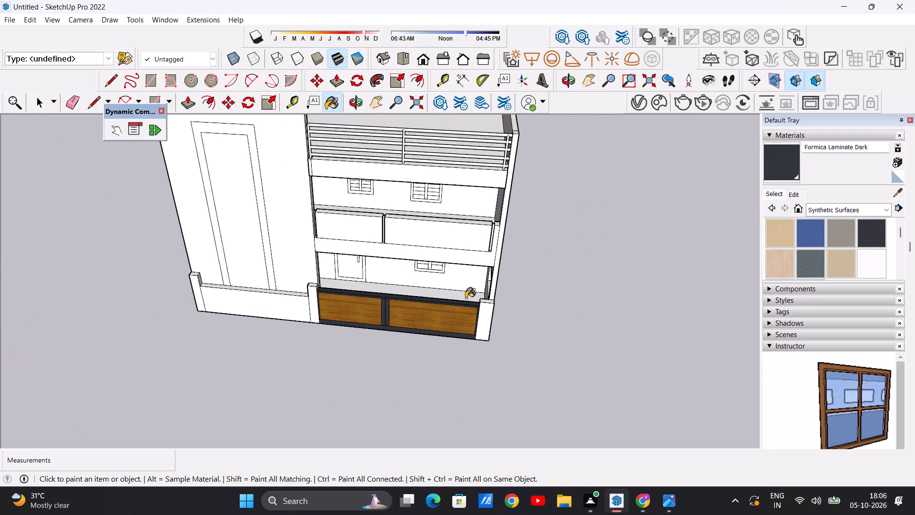
scroll(466, 298, "down", 3)
middle_click_drag(540, 314, 206, 259)
scroll(400, 334, "up", 9)
scroll(386, 362, "down", 1)
scroll(386, 362, "up", 6)
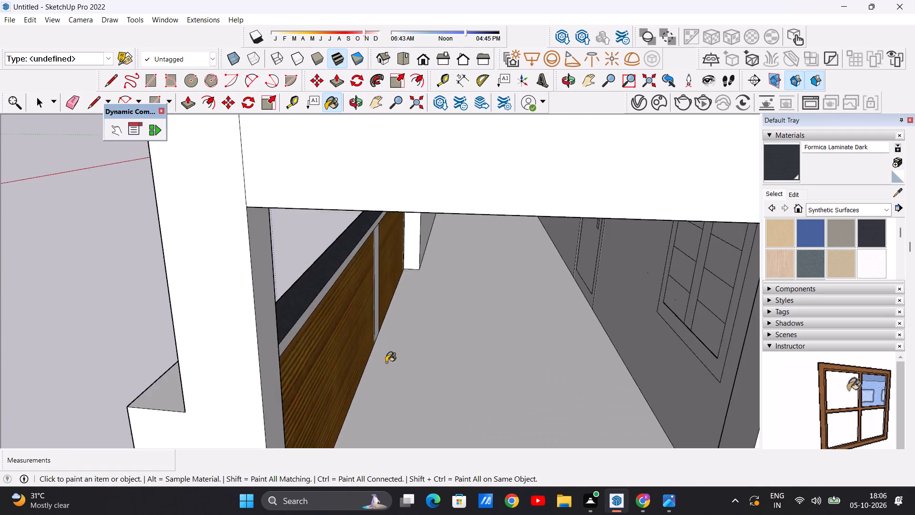
scroll(386, 362, "up", 4)
left_click(373, 289)
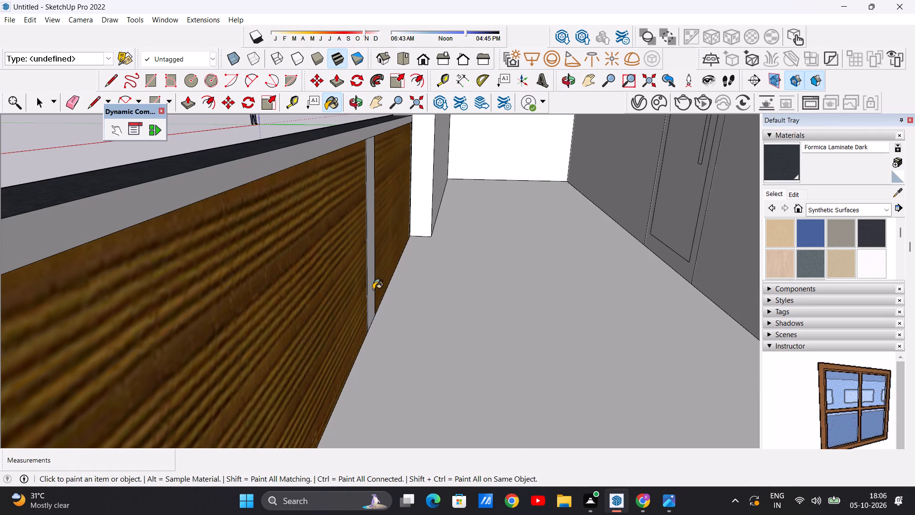
scroll(385, 296, "down", 7)
scroll(352, 267, "up", 12)
left_click(328, 278)
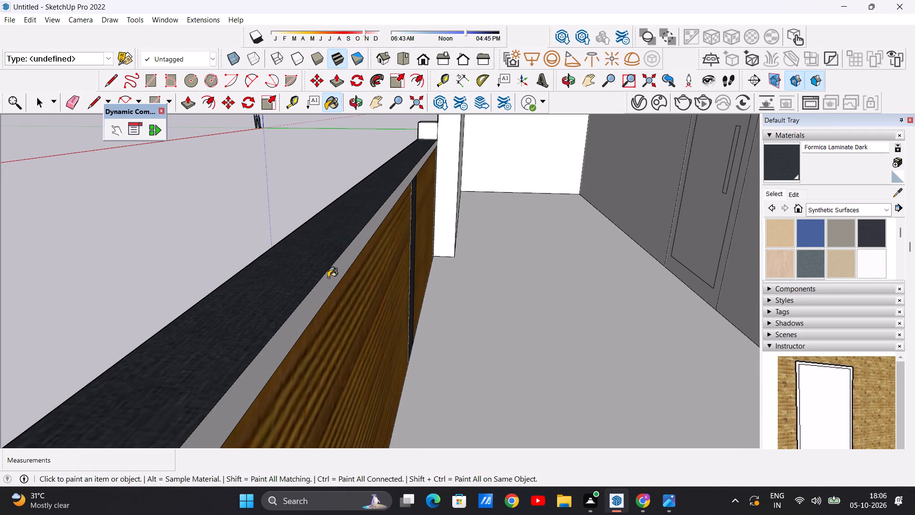
Paint the inner faces of the narrow end uprights on both sides of the porch railing with Formica Laminate Dark.
scroll(360, 268, "down", 12)
middle_click_drag(427, 289, 344, 282)
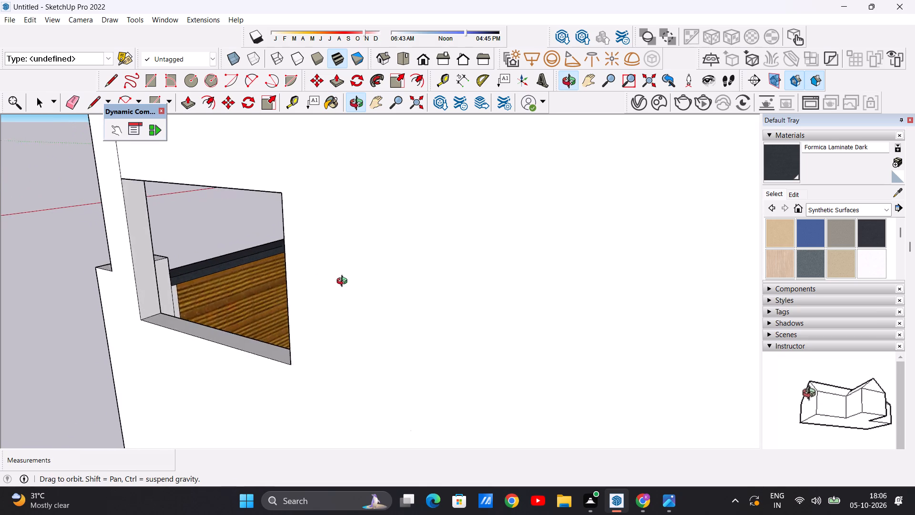
middle_click_drag(344, 282, 356, 276)
scroll(224, 281, "up", 11)
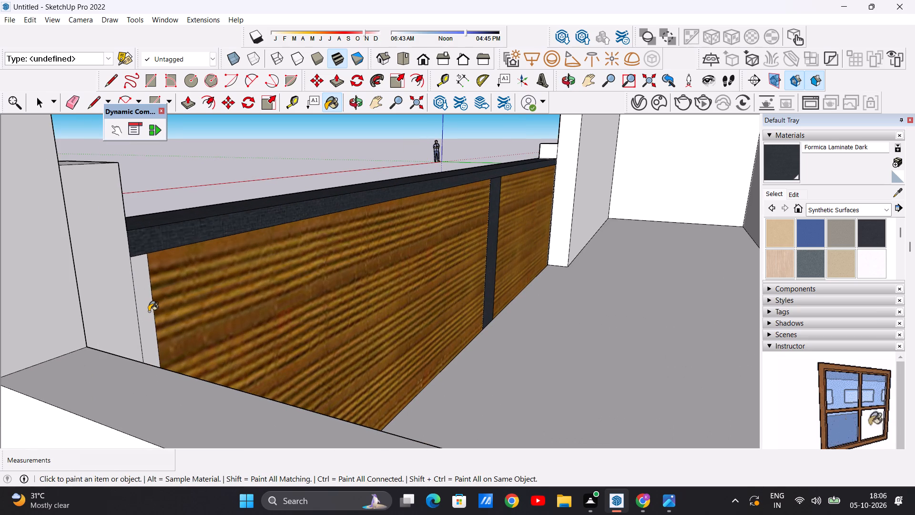
left_click(145, 312)
scroll(555, 181, "up", 5)
middle_click_drag(553, 211, 531, 225)
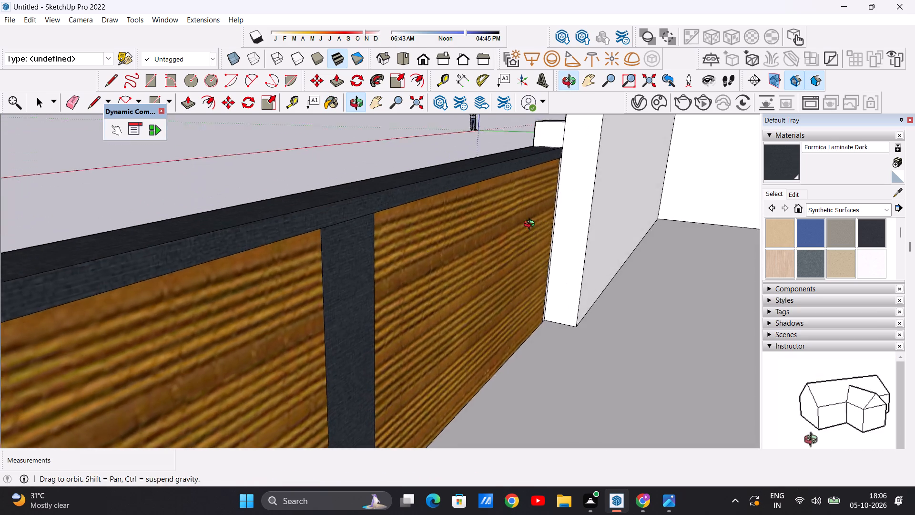
middle_click_drag(531, 225, 525, 226)
scroll(548, 202, "up", 13)
left_click(568, 191)
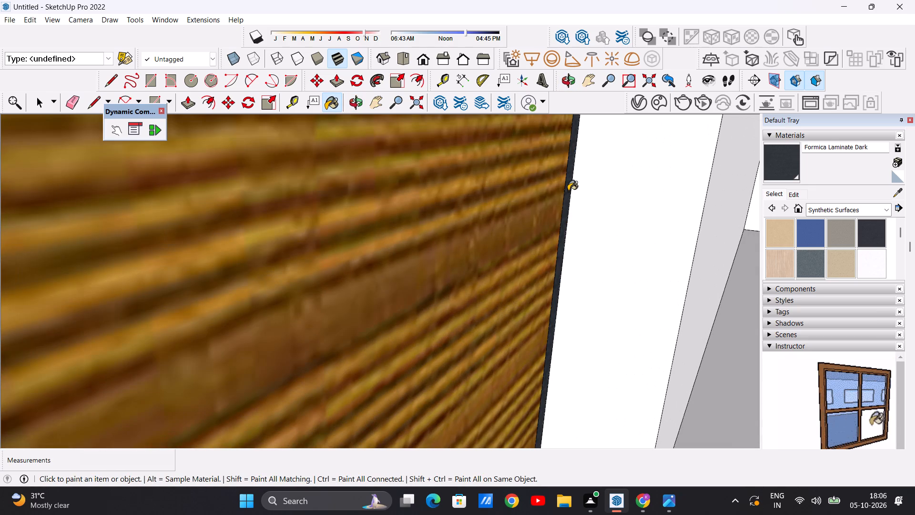
key("space")
Examine the painted porch railing and the whole front facade from the front and from an angle.
scroll(533, 254, "down", 15)
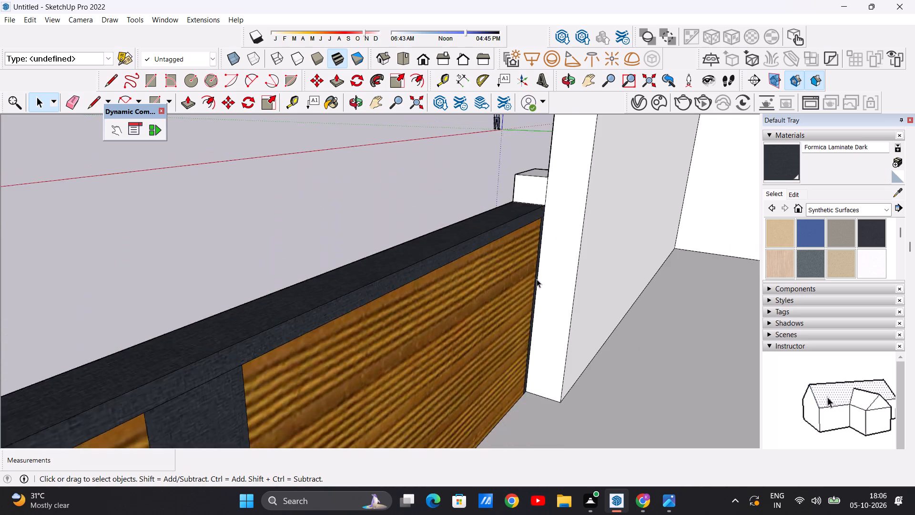
scroll(537, 279, "down", 20)
scroll(537, 279, "down", 6)
left_click(425, 63)
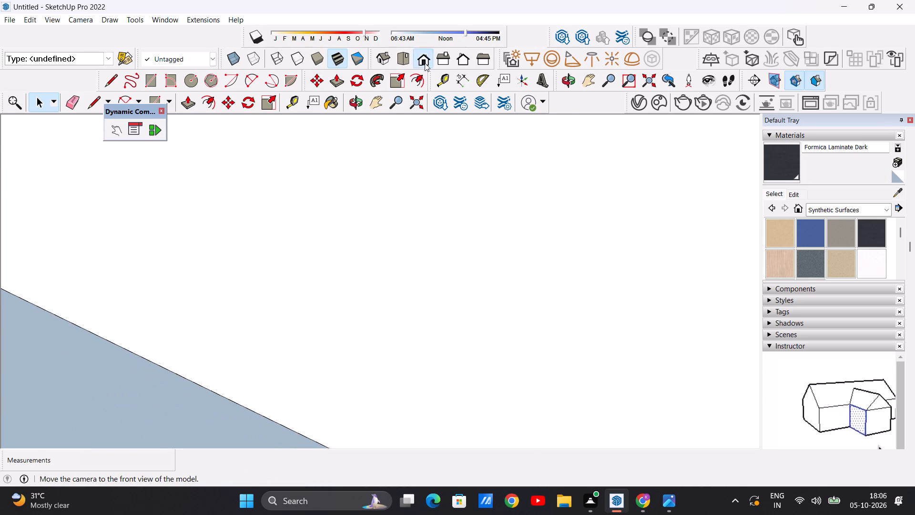
scroll(476, 219, "down", 7)
scroll(662, 217, "up", 5)
middle_click_drag(604, 238, 455, 278)
scroll(457, 277, "down", 9)
scroll(599, 270, "up", 6)
middle_click_drag(472, 297, 556, 305)
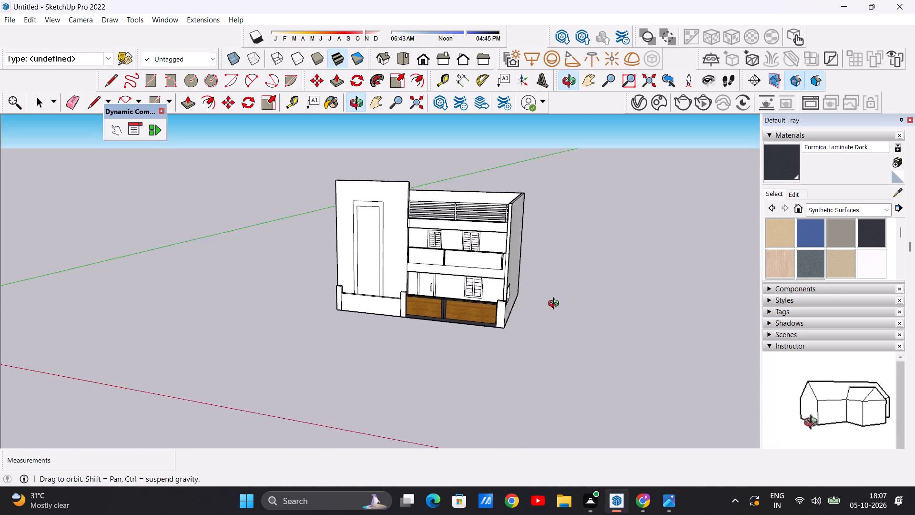
middle_click_drag(556, 305, 604, 276)
scroll(472, 310, "up", 15)
scroll(548, 318, "down", 7)
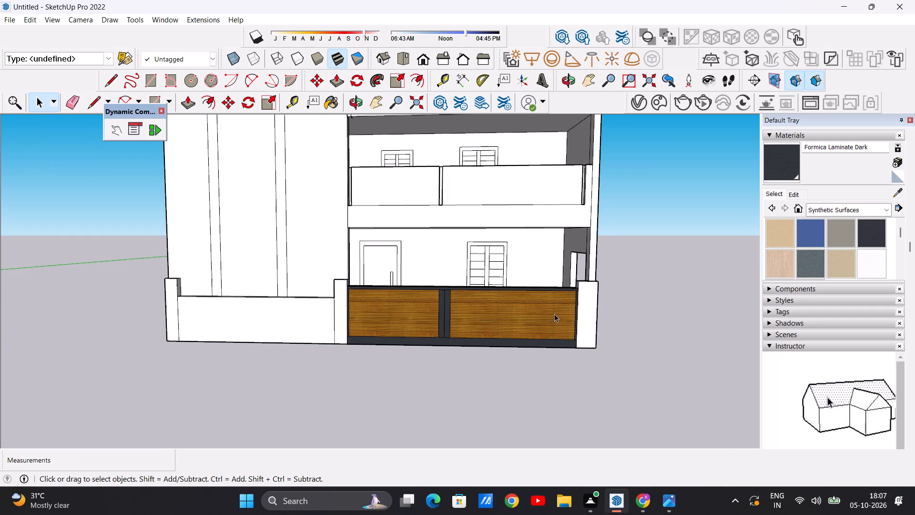
scroll(555, 314, "down", 8)
scroll(508, 299, "up", 7)
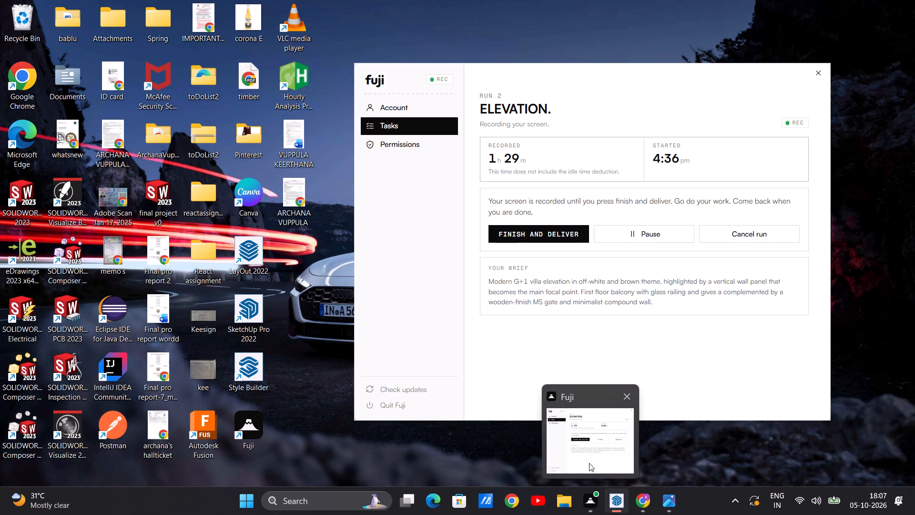
left_click(617, 451)
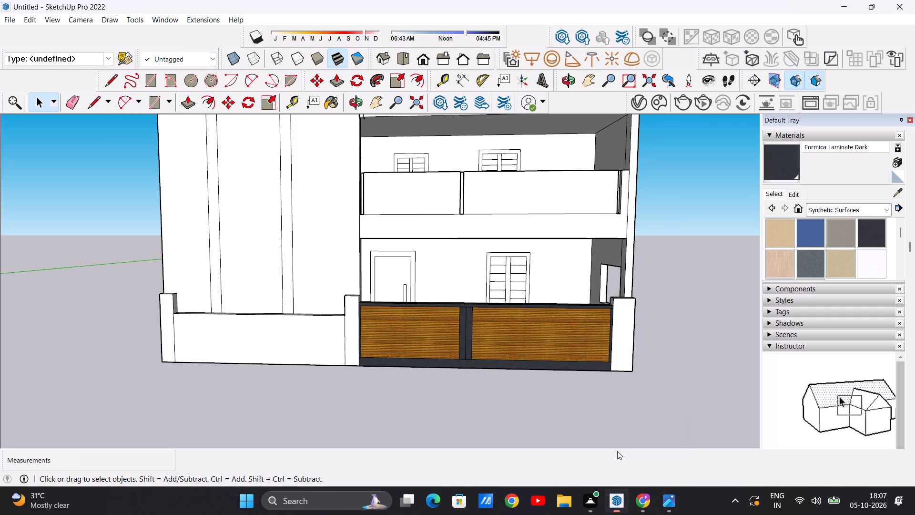
Examine the whole front facade and the ground-floor door and window up close and from different angles.
scroll(484, 335, "down", 7)
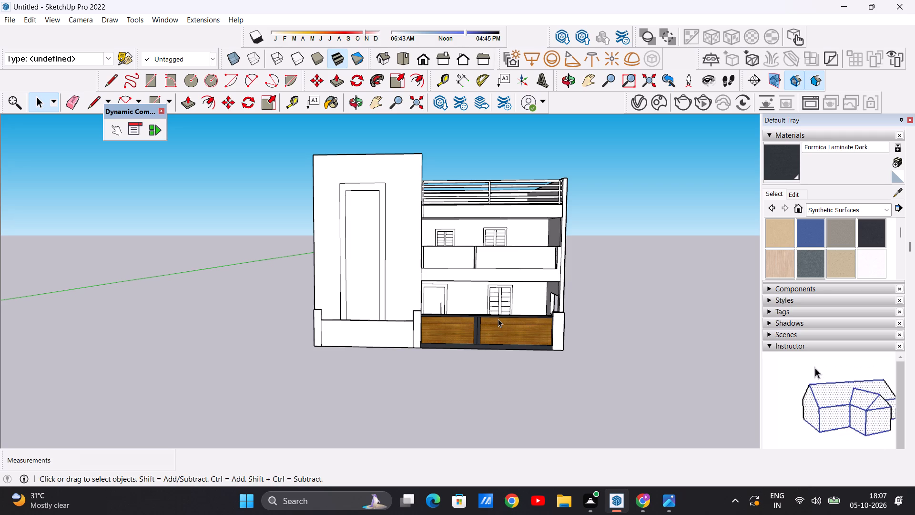
scroll(498, 319, "down", 6)
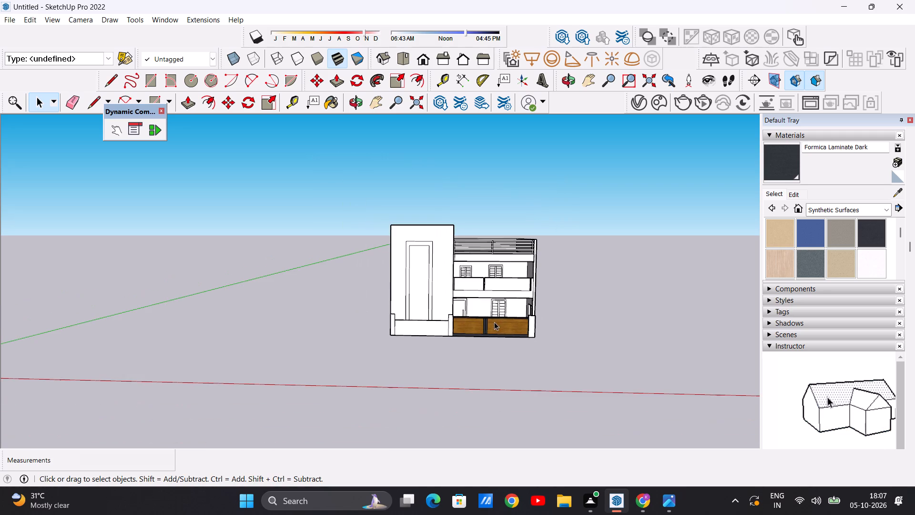
scroll(512, 269, "up", 8)
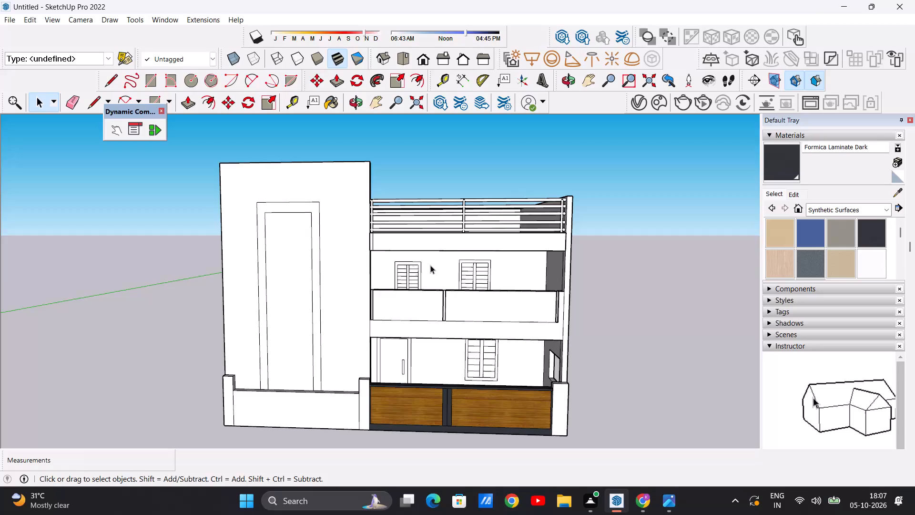
middle_click_drag(413, 266, 423, 288)
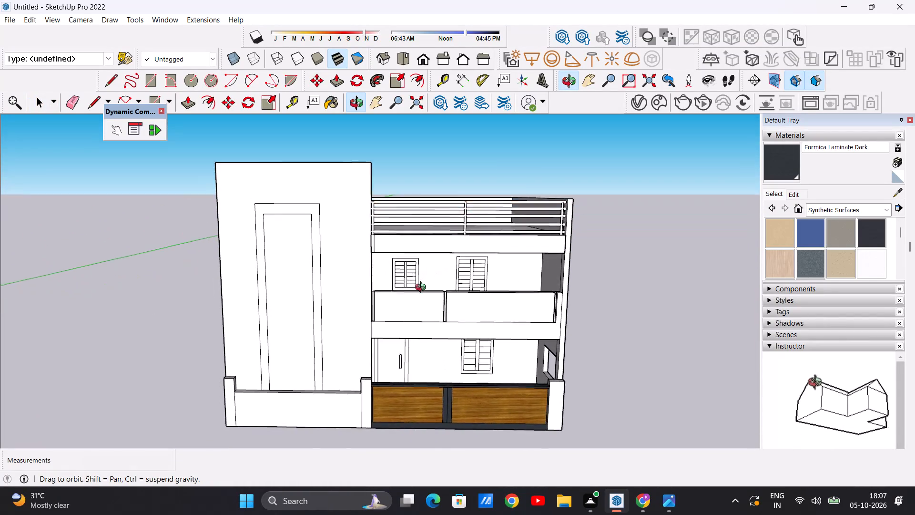
middle_click_drag(423, 288, 419, 311)
scroll(434, 305, "down", 10)
middle_click_drag(454, 303, 455, 270)
scroll(454, 303, "up", 1)
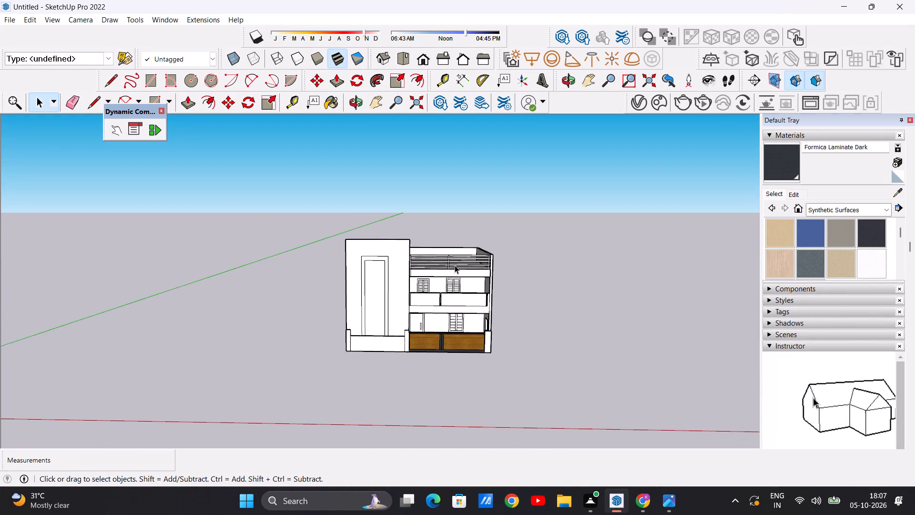
scroll(459, 270, "up", 15)
scroll(451, 286, "down", 6)
middle_click_drag(448, 323, 442, 284)
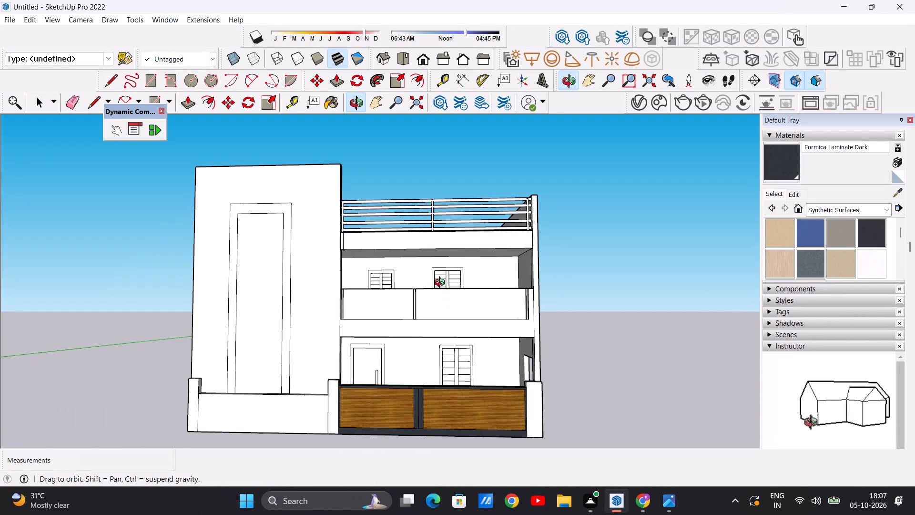
middle_click_drag(442, 284, 441, 289)
scroll(468, 354, "up", 8)
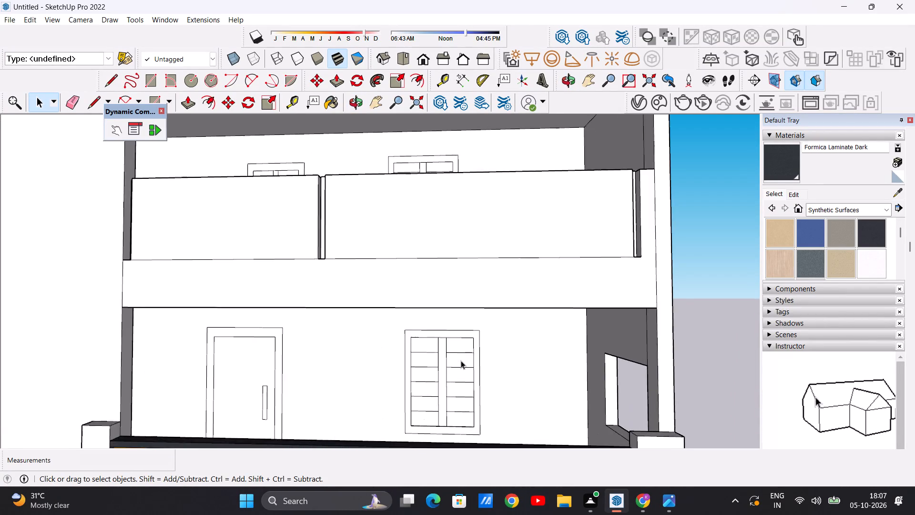
scroll(460, 360, "down", 4)
scroll(461, 369, "up", 6)
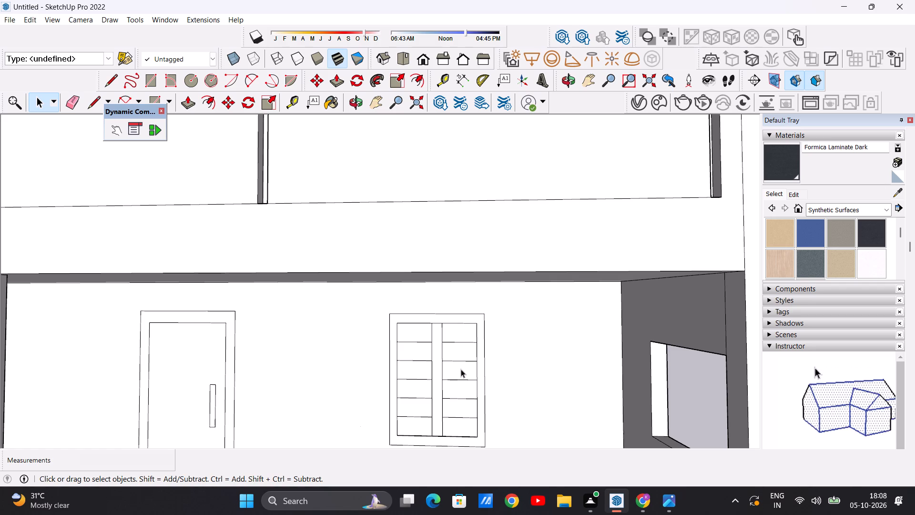
scroll(453, 290, "down", 13)
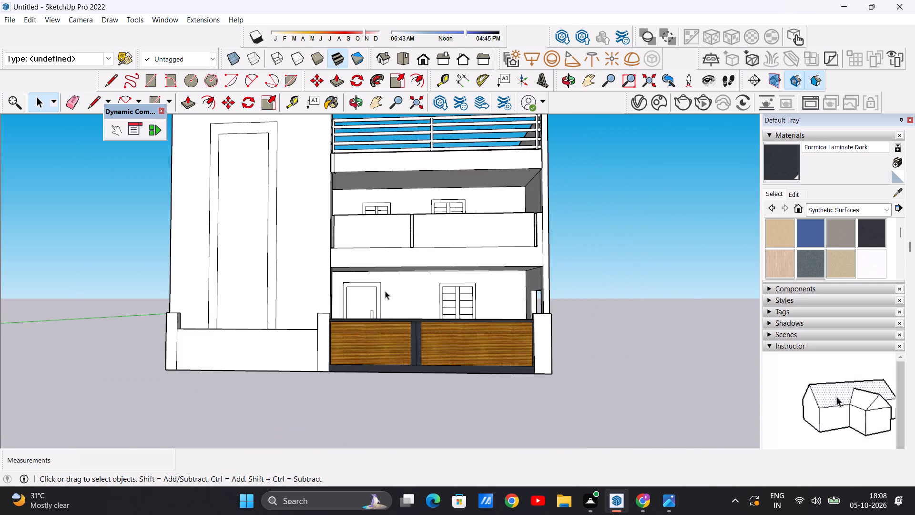
scroll(373, 296, "up", 8)
middle_click_drag(395, 310, 378, 337)
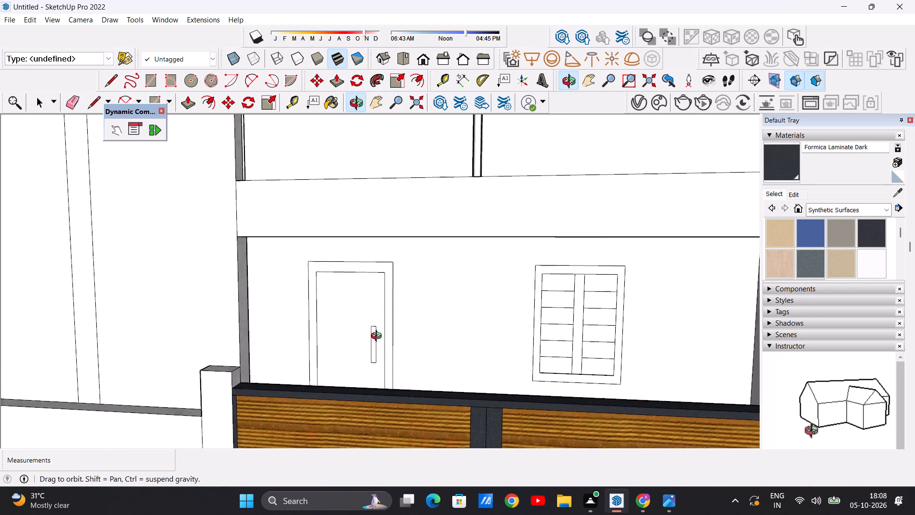
middle_click_drag(378, 337, 373, 348)
scroll(407, 317, "down", 9)
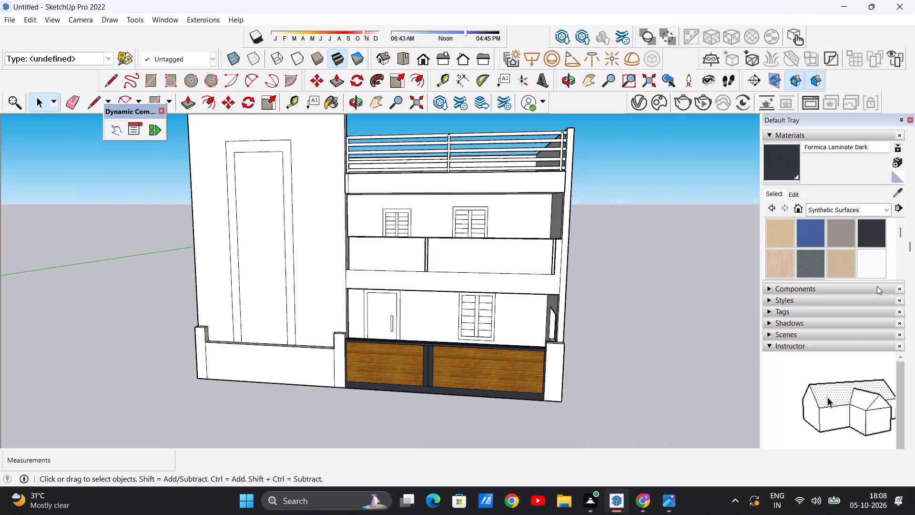
Paint the ground-floor door's frame with Wood Veneer 01 from the Wood material collection.
left_click(884, 209)
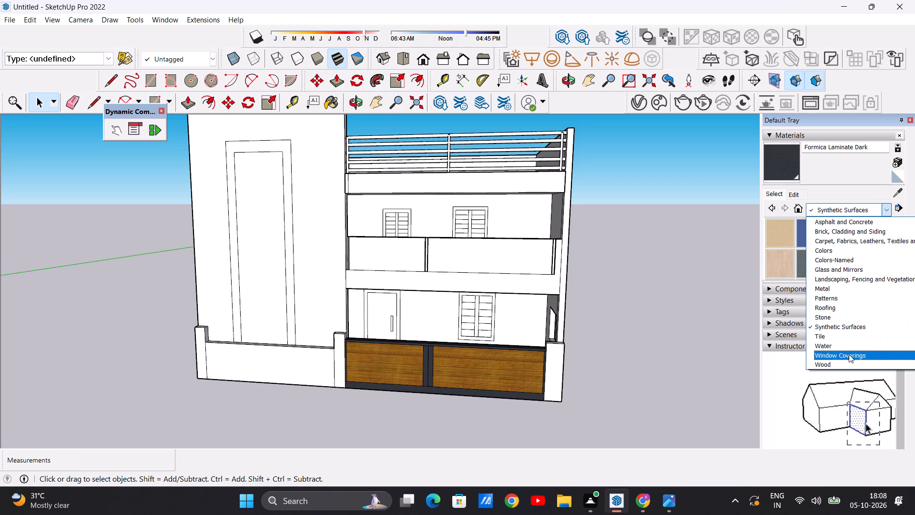
left_click(825, 364)
scroll(807, 263, "down", 1)
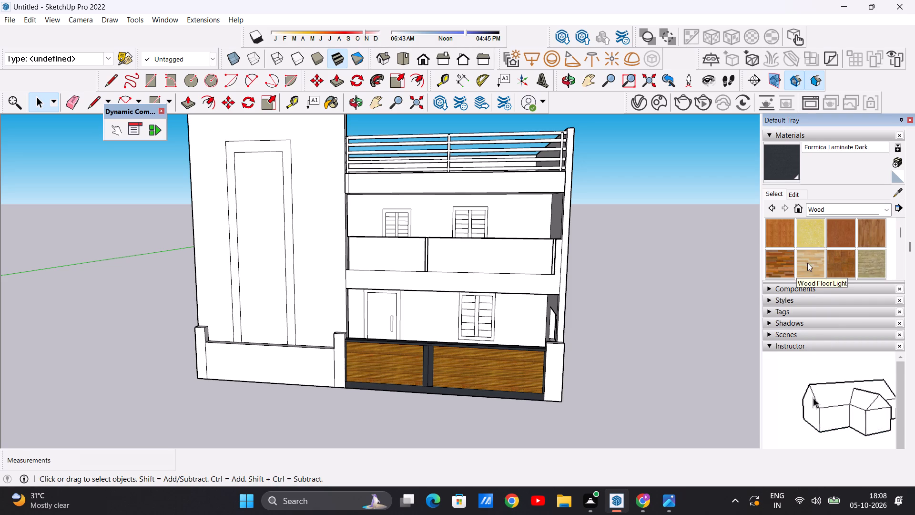
left_click(839, 237)
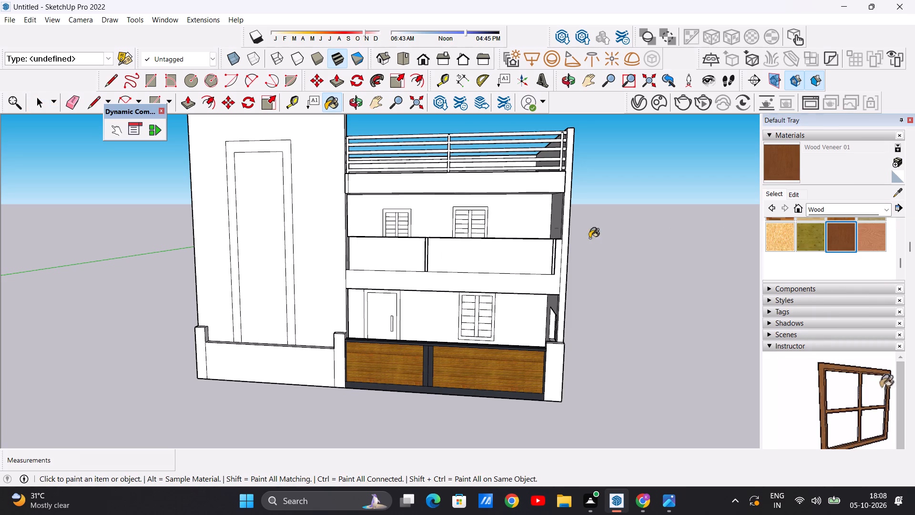
scroll(432, 319, "up", 11)
left_click(381, 302)
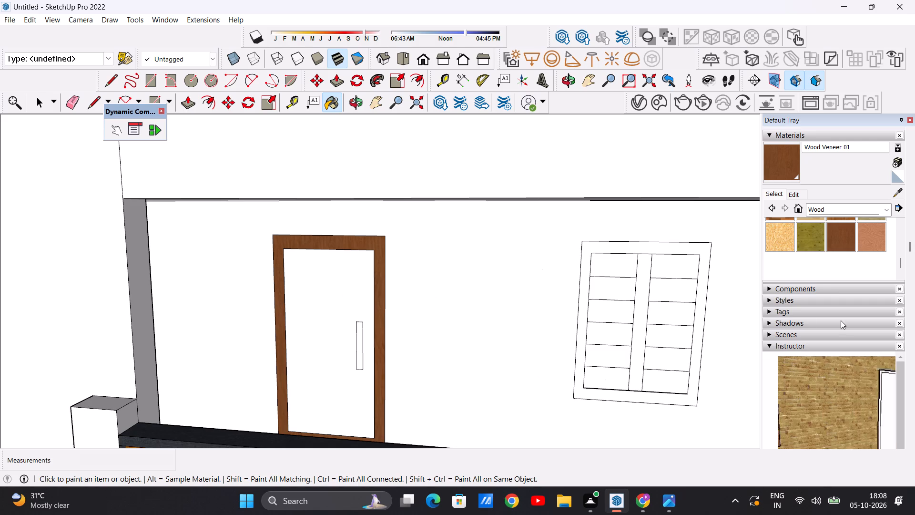
Paint the ground-floor door's leaf with Wood Cherry Original.
scroll(834, 251, "up", 1)
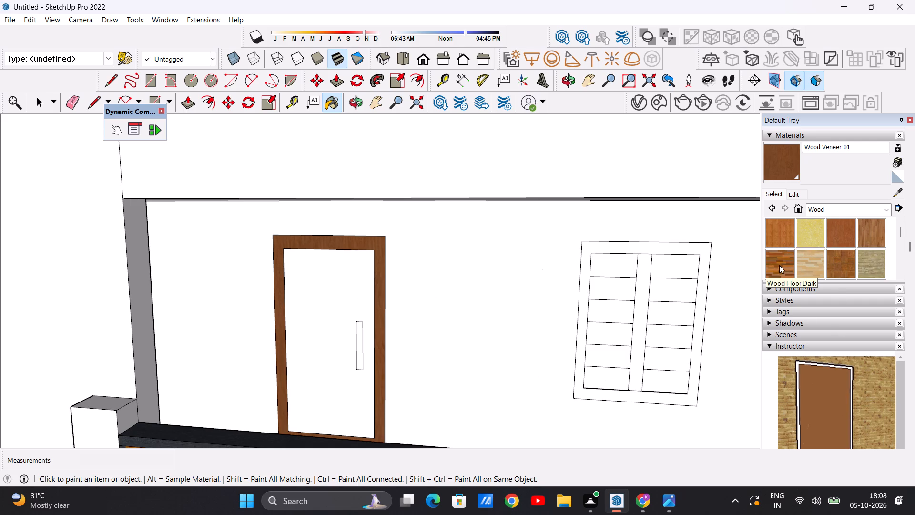
left_click(843, 237)
left_click(344, 286)
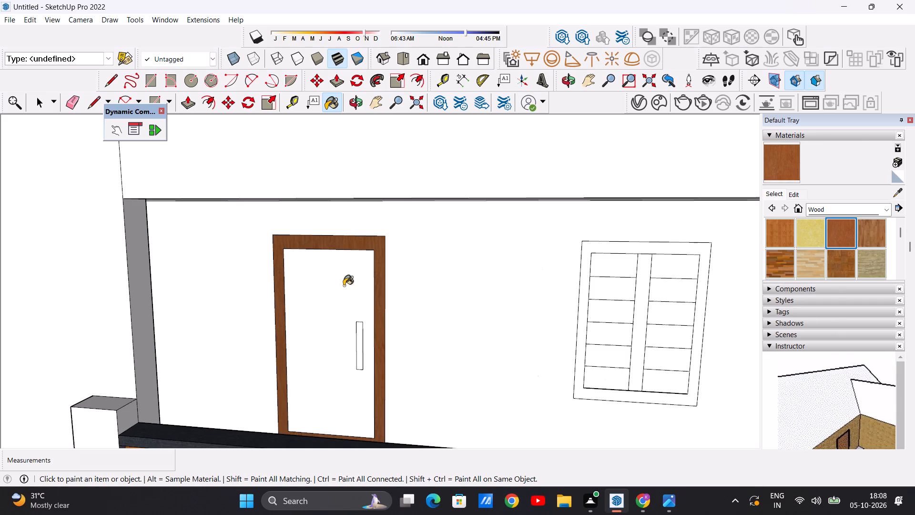
scroll(447, 304, "down", 3)
scroll(377, 353, "up", 6)
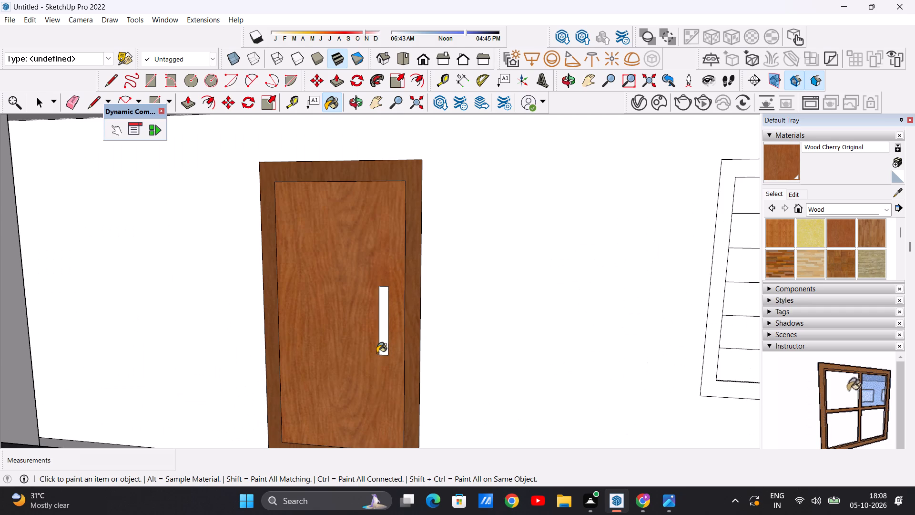
scroll(378, 351, "down", 3)
scroll(400, 369, "up", 3)
key("space")
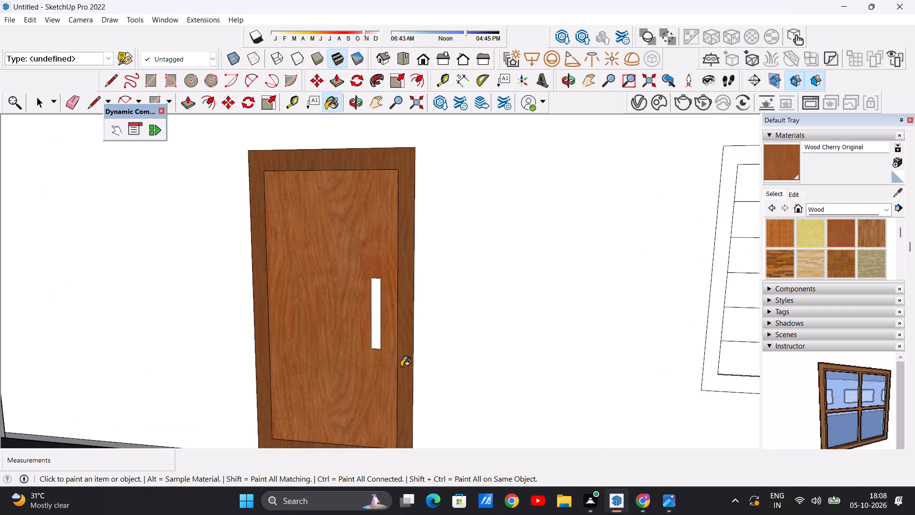
Paint the door's vertical pull handle with Wood Floor Light.
left_click(814, 268)
scroll(396, 308, "up", 4)
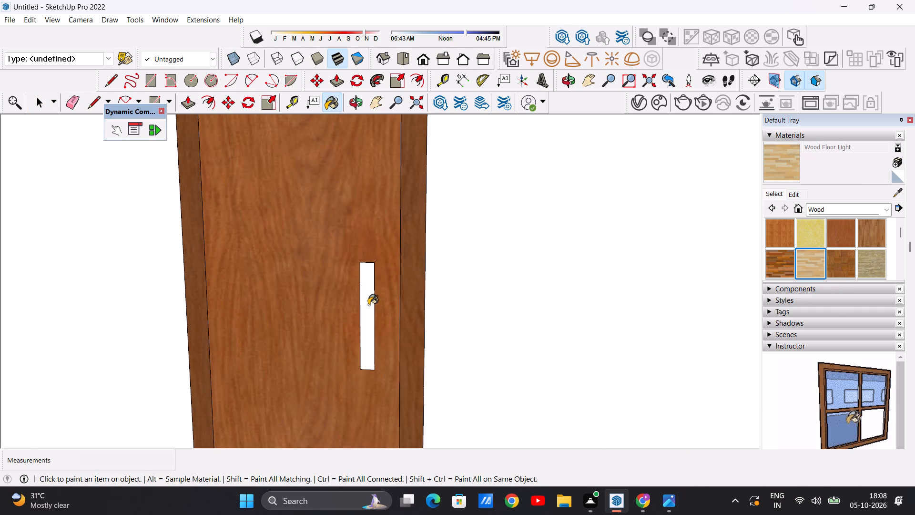
left_click(368, 305)
Paint the outer frame of the ground-floor window beside the door with Wood Veneer 01.
scroll(410, 297, "down", 19)
middle_click_drag(508, 305, 487, 330)
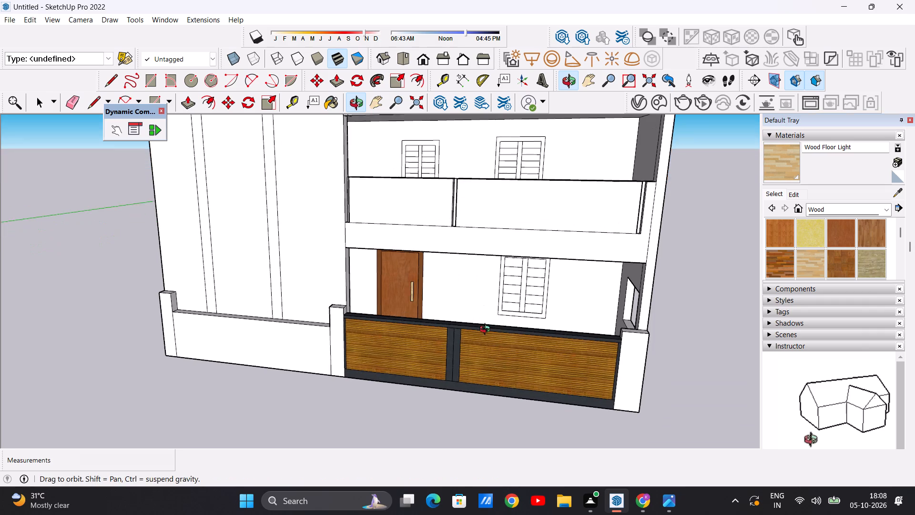
middle_click_drag(487, 330, 487, 331)
scroll(562, 289, "up", 5)
middle_click_drag(543, 308, 550, 286)
scroll(538, 240, "up", 2)
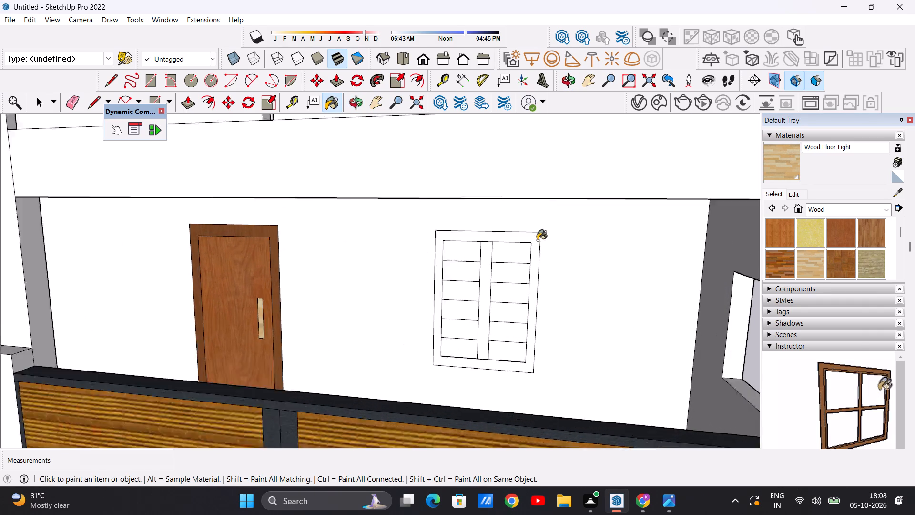
scroll(537, 240, "up", 5)
key("space")
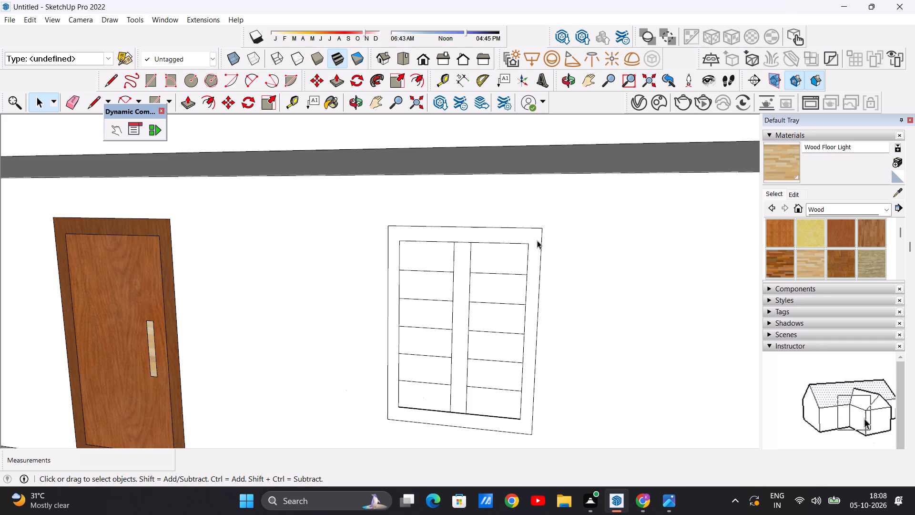
scroll(537, 240, "down", 2)
scroll(537, 240, "up", 1)
scroll(537, 240, "down", 5)
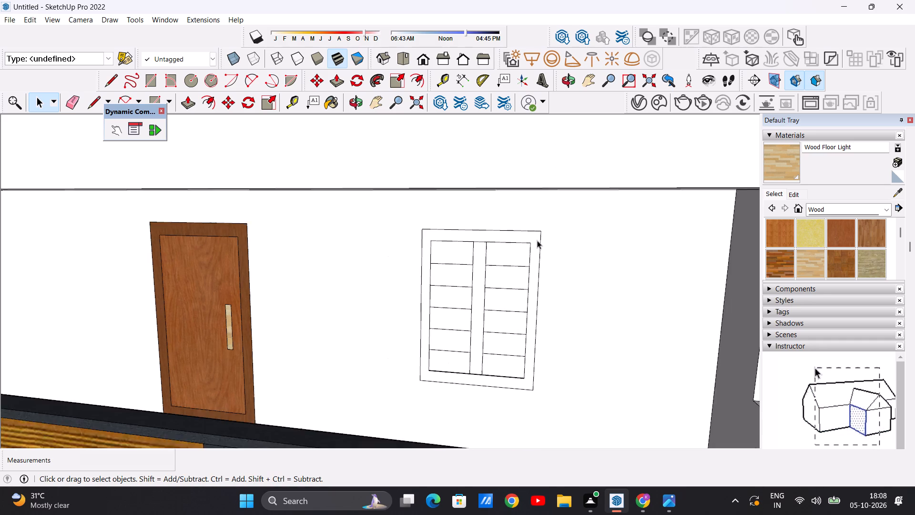
scroll(537, 240, "down", 9)
scroll(535, 243, "up", 6)
middle_click_drag(561, 245, 505, 261)
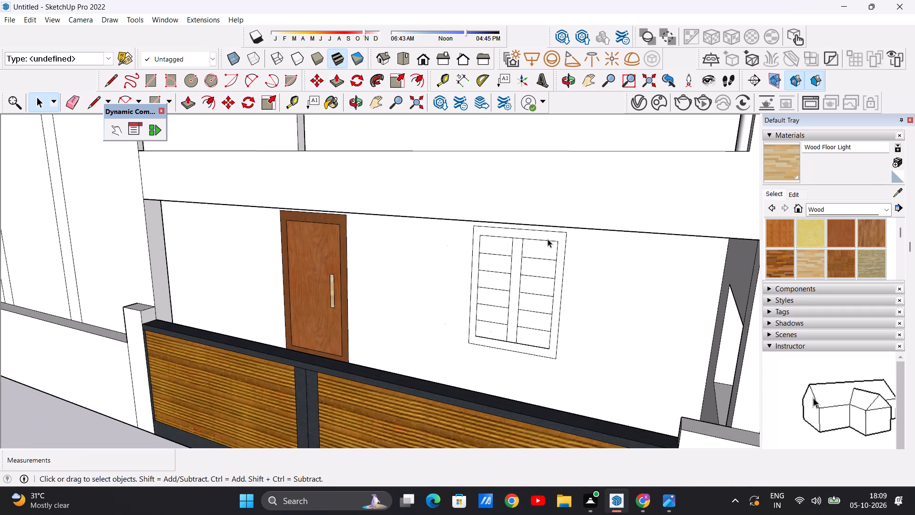
scroll(548, 239, "down", 4)
middle_click_drag(560, 275, 564, 250)
scroll(565, 247, "down", 1)
scroll(530, 246, "up", 7)
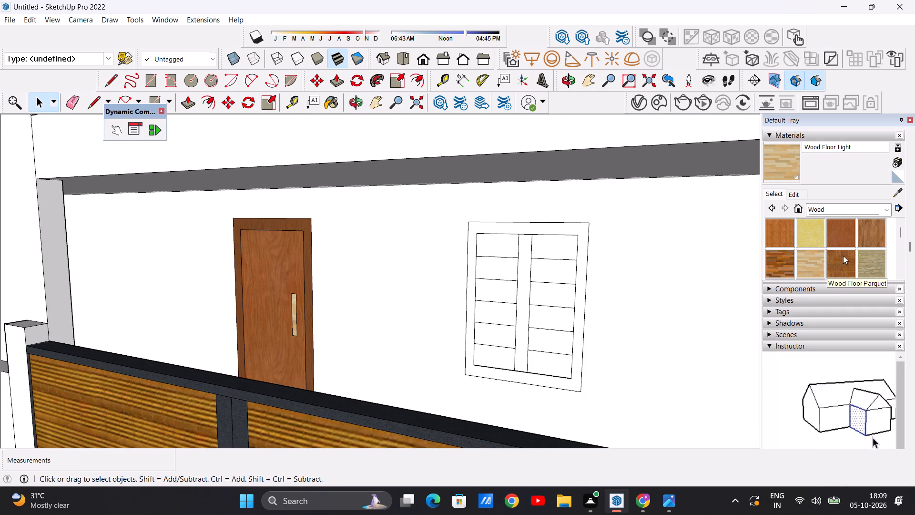
scroll(843, 256, "down", 2)
left_click(838, 240)
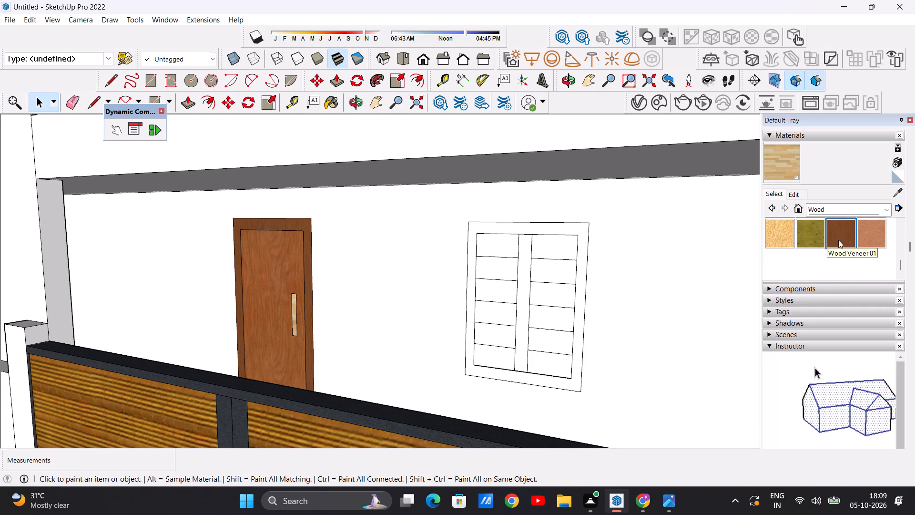
scroll(578, 249, "up", 5)
left_click(587, 230)
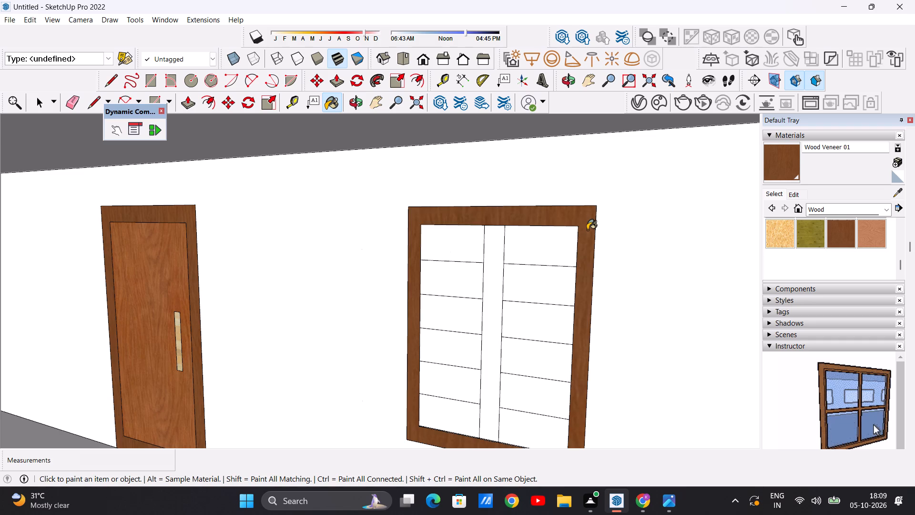
Edit the Wood Veneer 01 material to a darker brown by lowering its colour brightness.
left_click(778, 190)
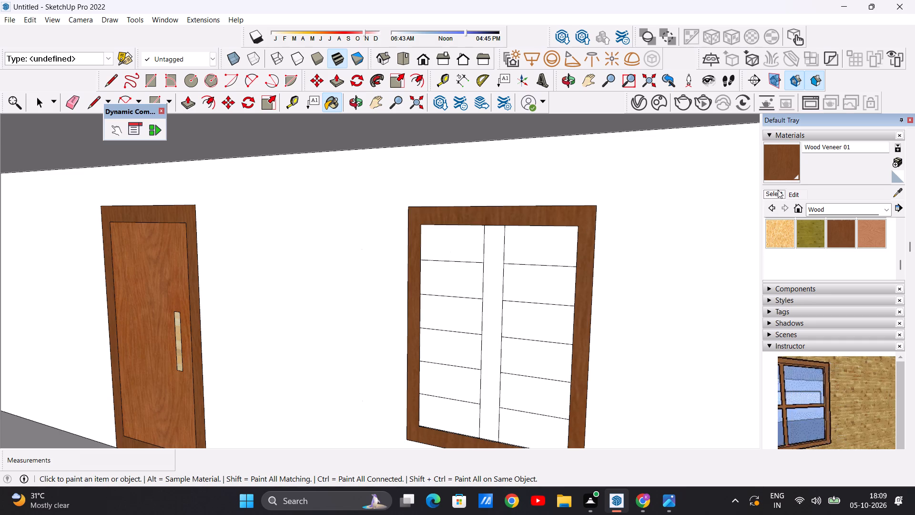
left_click(790, 191)
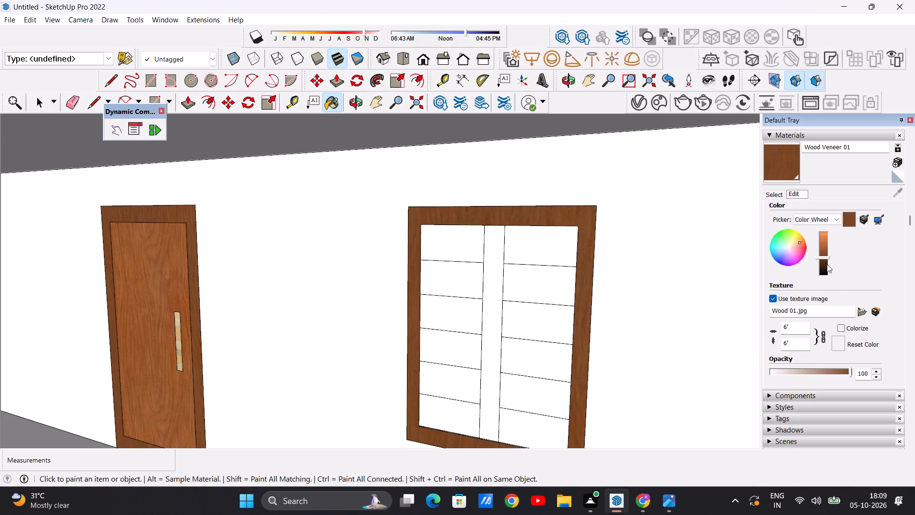
left_click(822, 260)
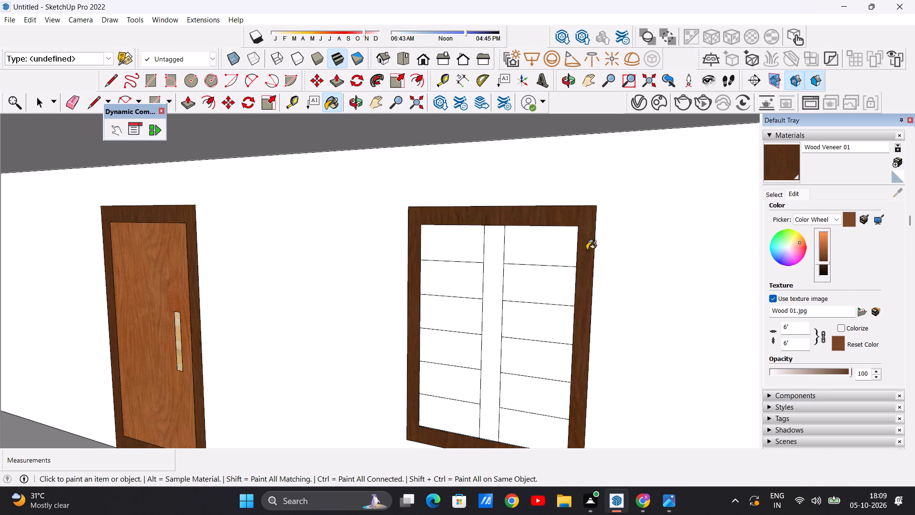
Paint the ground-floor window's central vertical mullion with the darkened Wood Veneer 01.
scroll(592, 246, "down", 7)
scroll(524, 257, "up", 5)
left_click(549, 253)
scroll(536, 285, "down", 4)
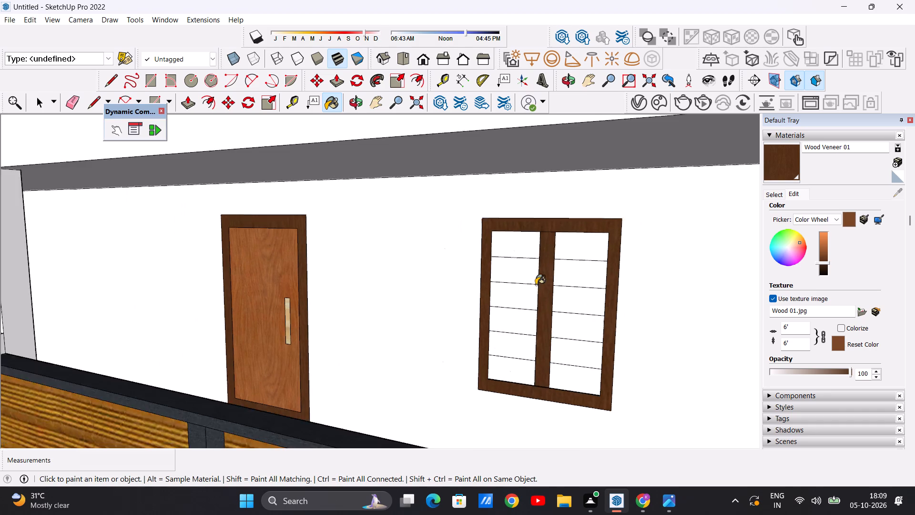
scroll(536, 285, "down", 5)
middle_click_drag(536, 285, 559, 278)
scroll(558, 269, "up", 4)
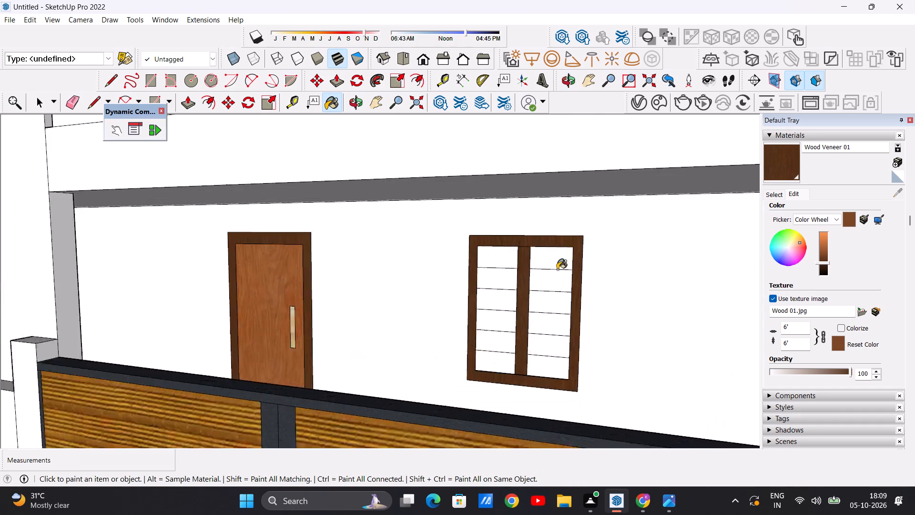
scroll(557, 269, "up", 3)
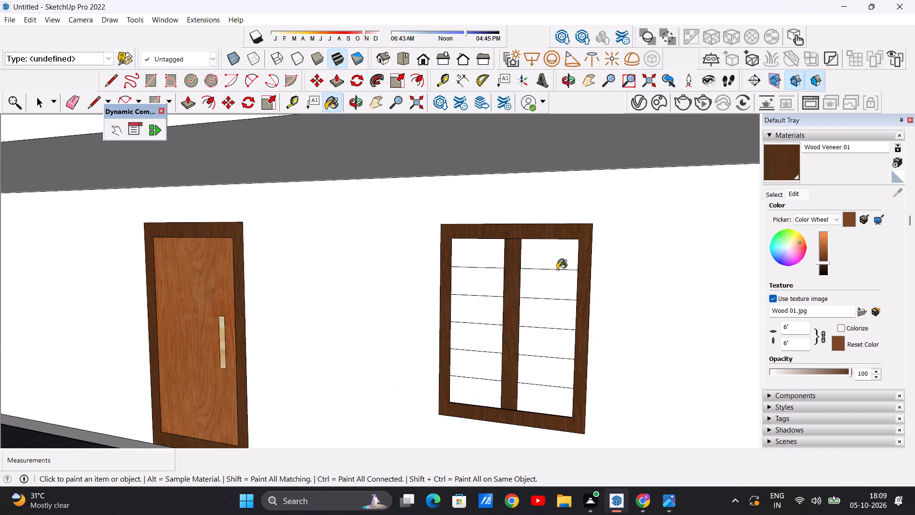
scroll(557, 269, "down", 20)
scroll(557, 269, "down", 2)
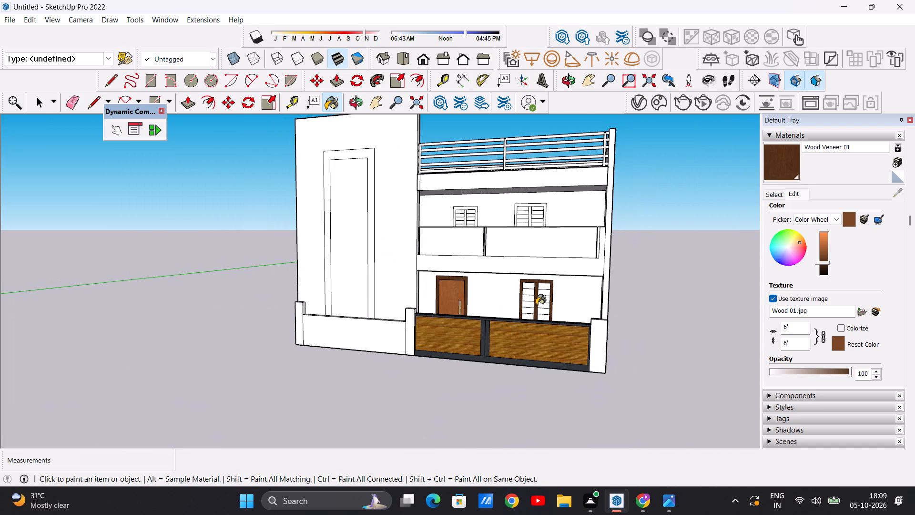
Paint the frame and central mullion of the larger upper-floor window with the darkened Wood Veneer 01.
scroll(548, 227, "up", 7)
middle_click_drag(536, 206, 528, 243)
scroll(529, 227, "up", 11)
left_click(581, 185)
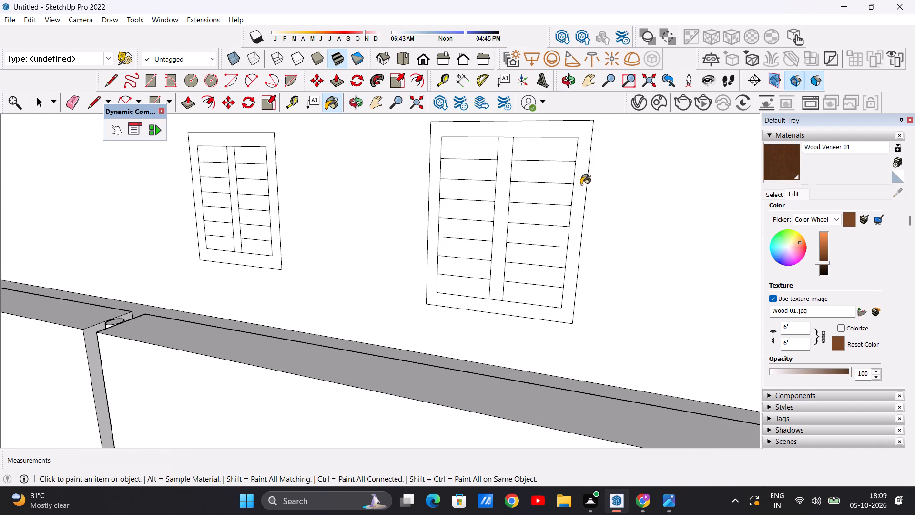
left_click(498, 205)
Paint the frame and central mullion of the smaller upper-floor window with Wood Veneer 01.
scroll(596, 210, "down", 9)
scroll(445, 178, "up", 8)
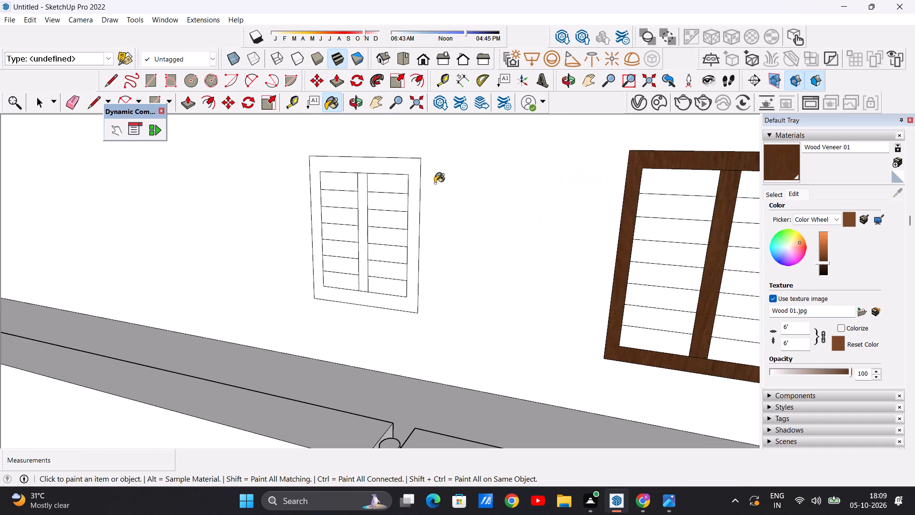
left_click(394, 167)
scroll(351, 196, "up", 3)
left_click(365, 196)
scroll(402, 223, "down", 13)
middle_click_drag(439, 268, 447, 261)
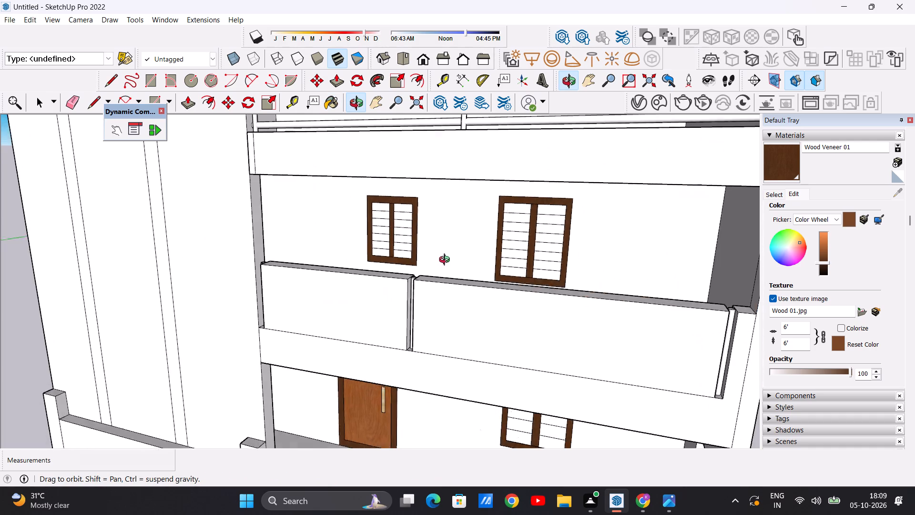
middle_click_drag(447, 261, 414, 264)
scroll(454, 248, "down", 9)
scroll(515, 243, "up", 7)
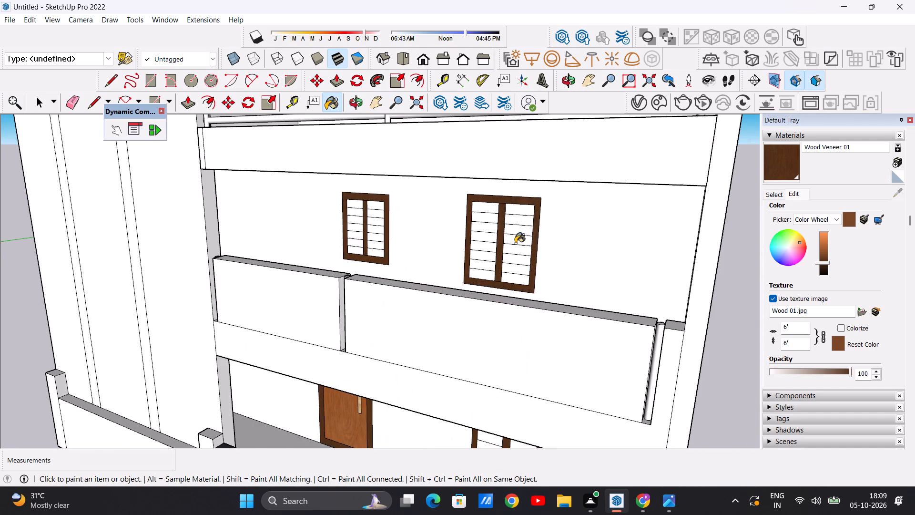
scroll(528, 235, "down", 6)
scroll(514, 245, "up", 4)
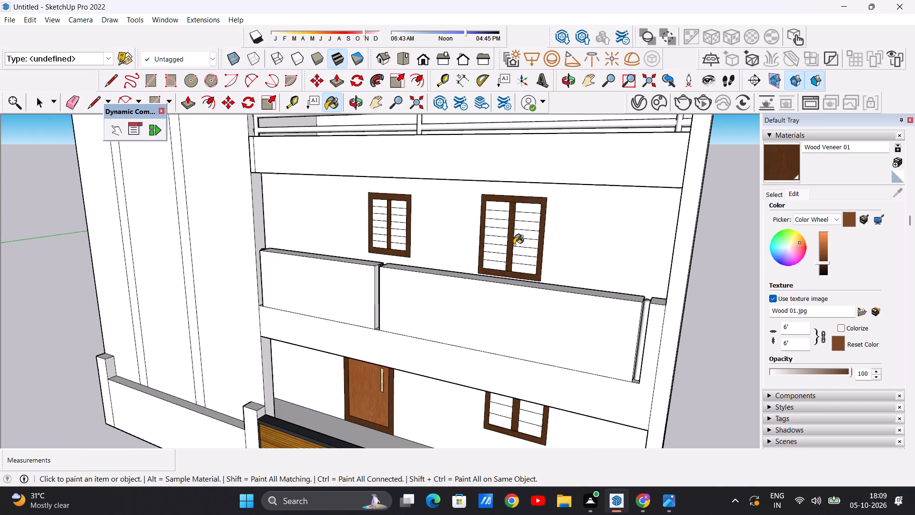
key("space")
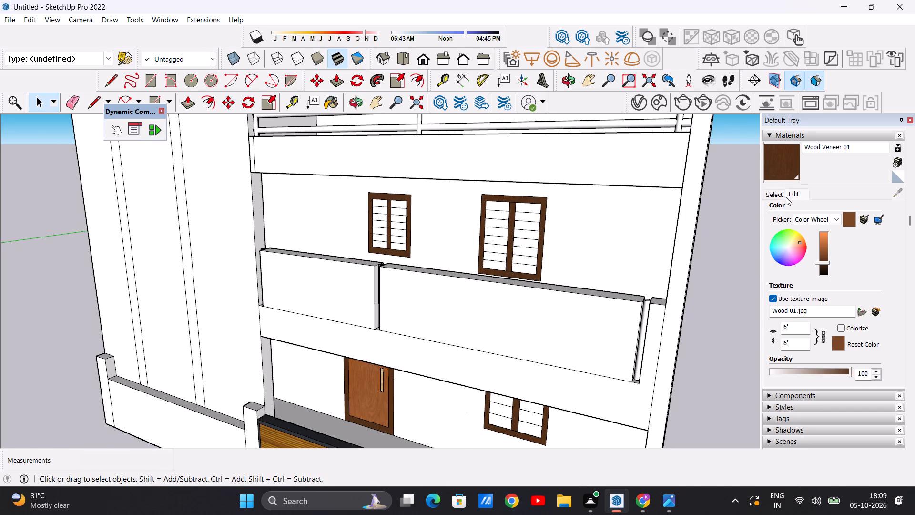
Paint all eight panes in the right half of the larger upper-floor window with Translucent Glass Gray from Glass and Mirrors.
left_click(782, 196)
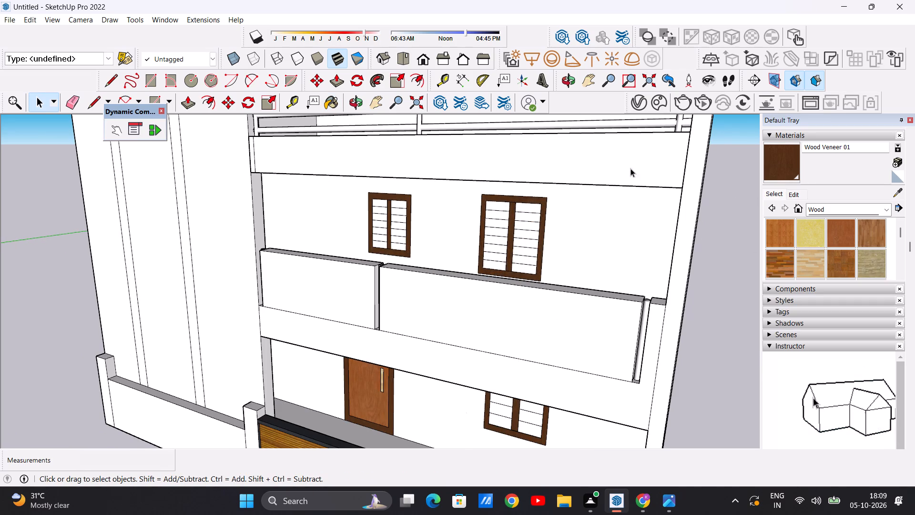
left_click(884, 208)
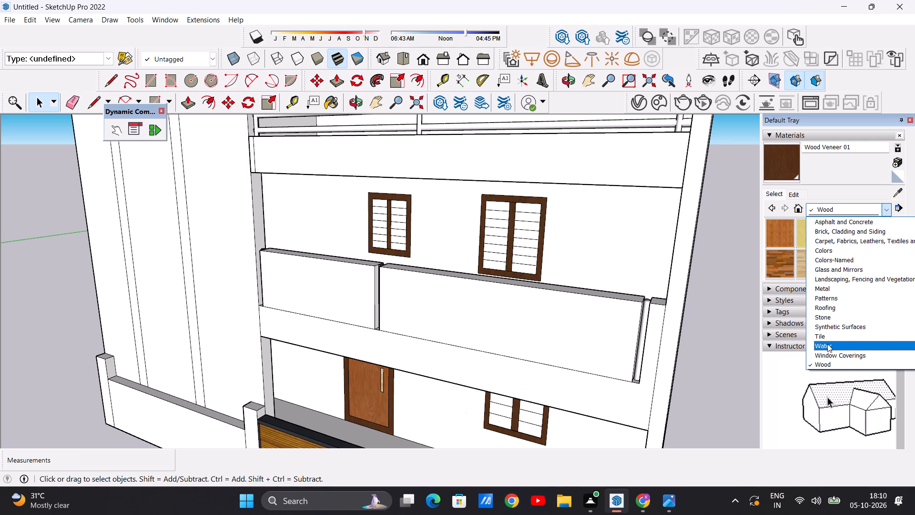
left_click(837, 267)
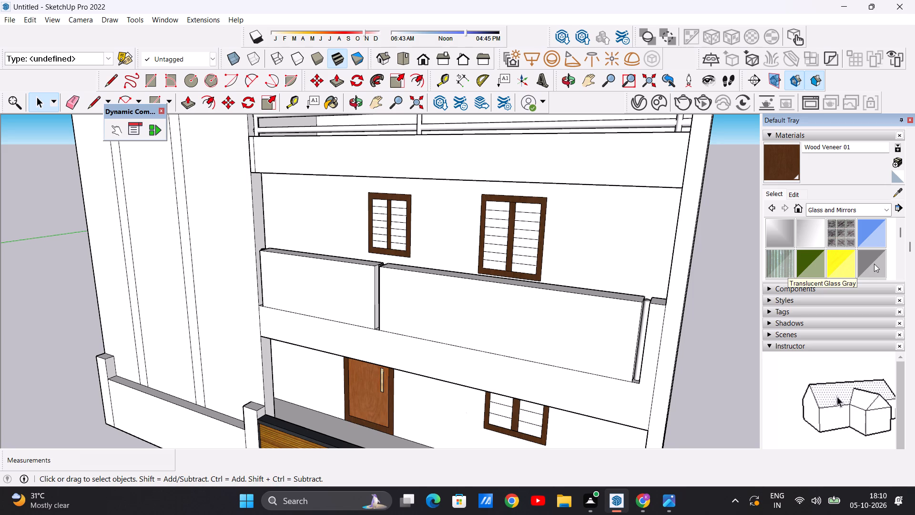
left_click(874, 264)
middle_click_drag(486, 244, 526, 269)
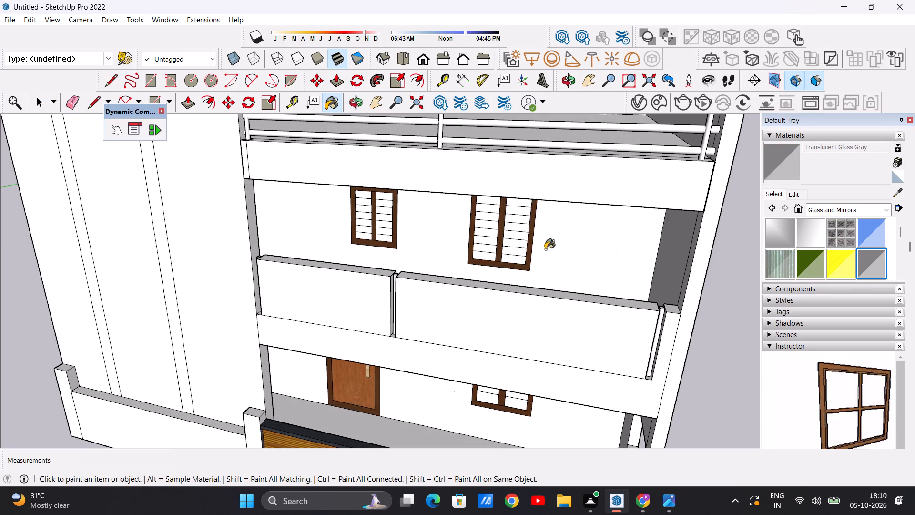
middle_click_drag(524, 283, 518, 264)
scroll(520, 215, "up", 11)
left_click(519, 192)
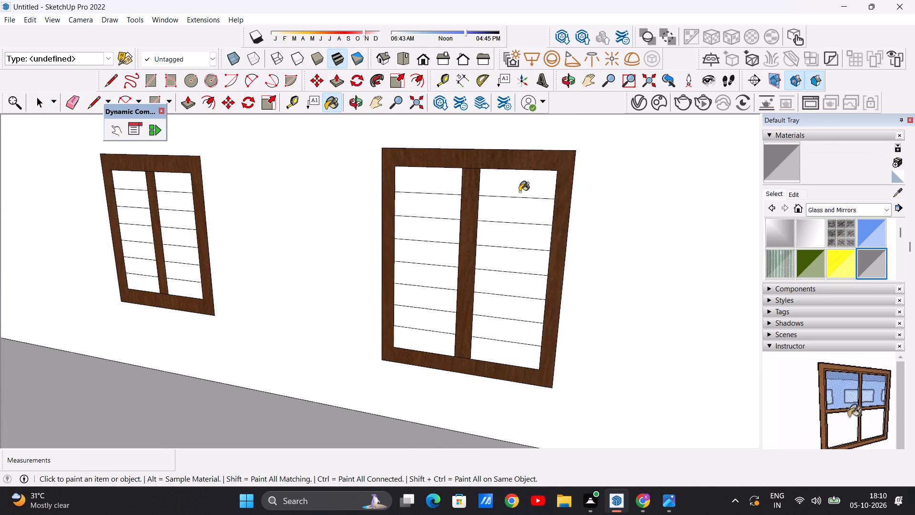
left_click(519, 208)
left_click(519, 239)
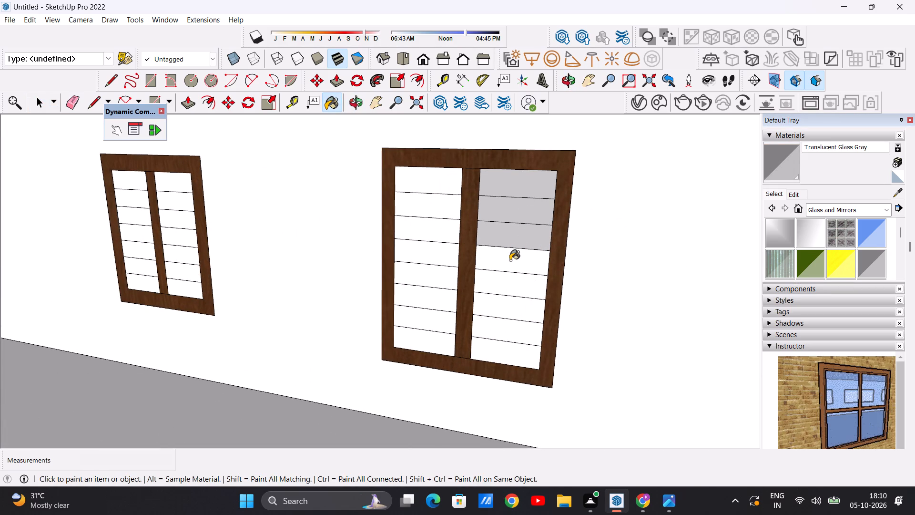
left_click(509, 262)
left_click(501, 288)
left_click(503, 309)
left_click(503, 328)
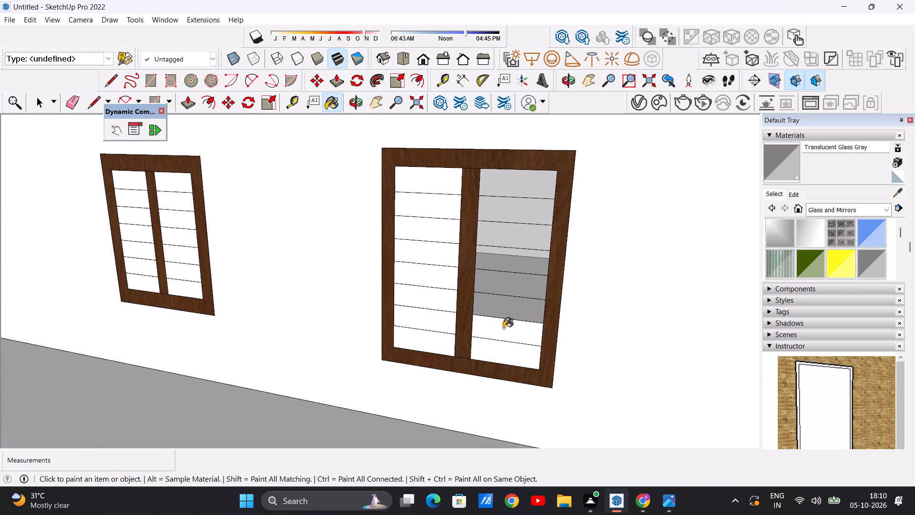
left_click(504, 349)
Paint all eight panes in the left half of the larger upper-floor window with Translucent Glass Gray.
left_click(437, 345)
left_click(441, 322)
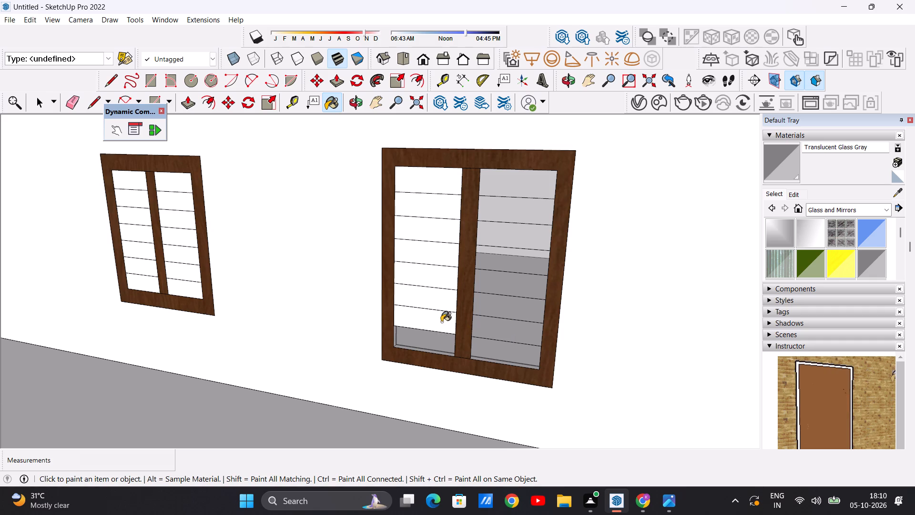
left_click(446, 303)
left_click(451, 278)
left_click(457, 266)
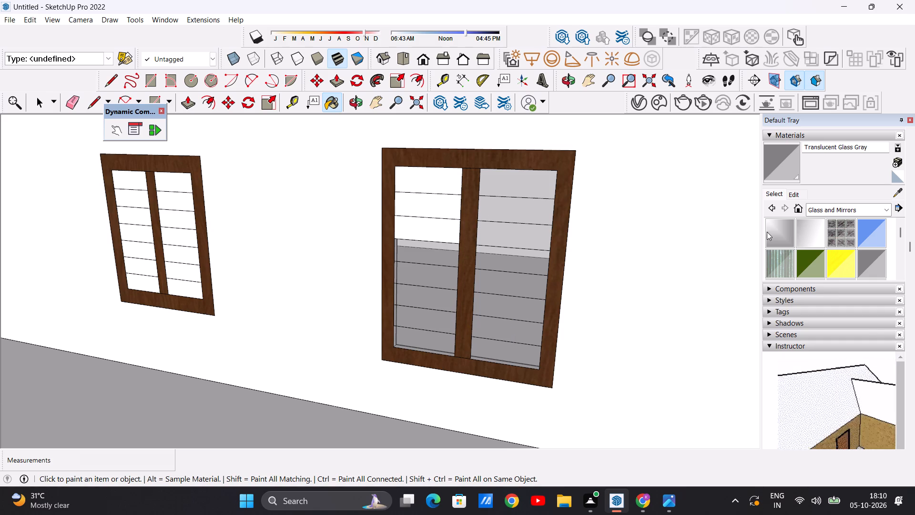
left_click(425, 182)
left_click(422, 207)
left_click(424, 229)
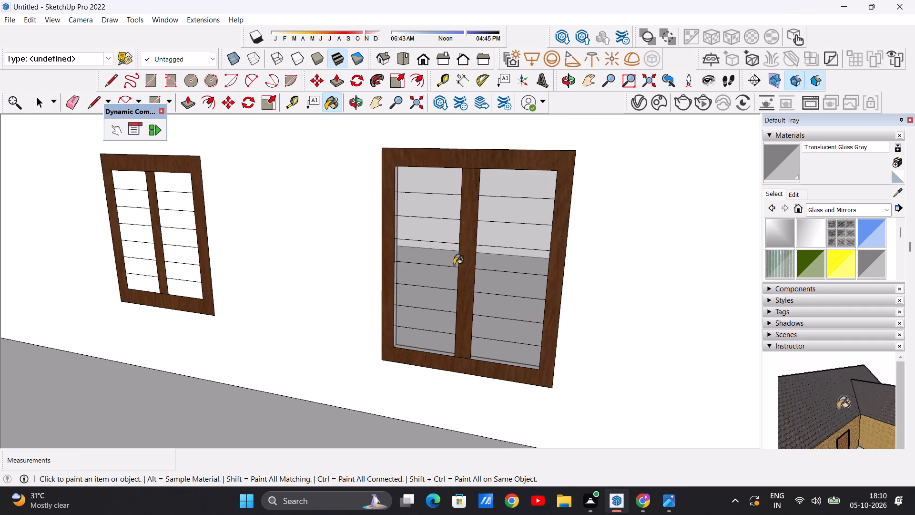
Paint the top three rows of panes in both halves of the smaller upper-floor window with Mirror 02.
scroll(532, 265, "down", 14)
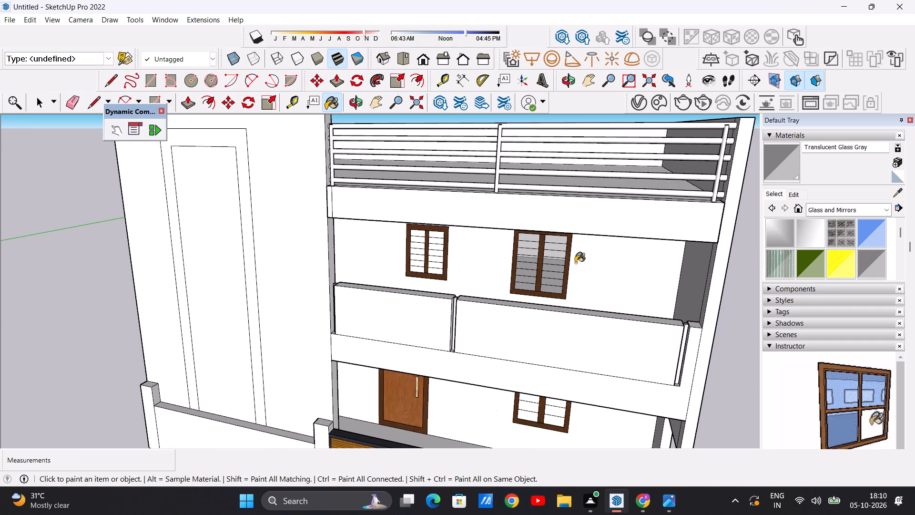
scroll(410, 260, "up", 7)
scroll(410, 260, "down", 8)
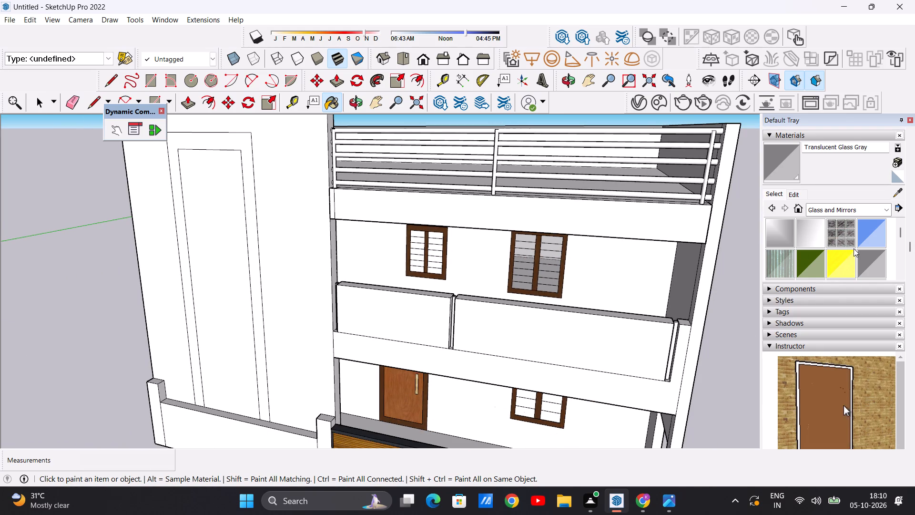
scroll(812, 250, "down", 1)
scroll(812, 250, "up", 1)
scroll(812, 250, "down", 1)
scroll(812, 250, "up", 1)
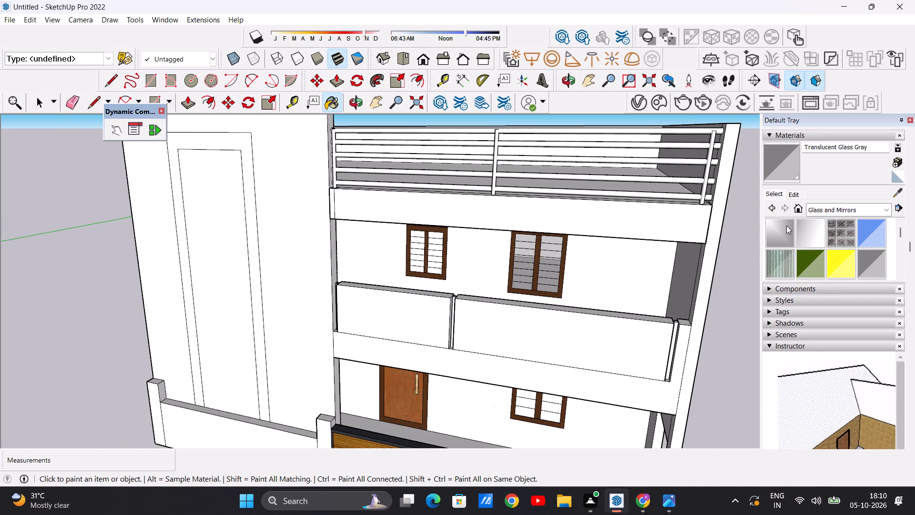
left_click(815, 235)
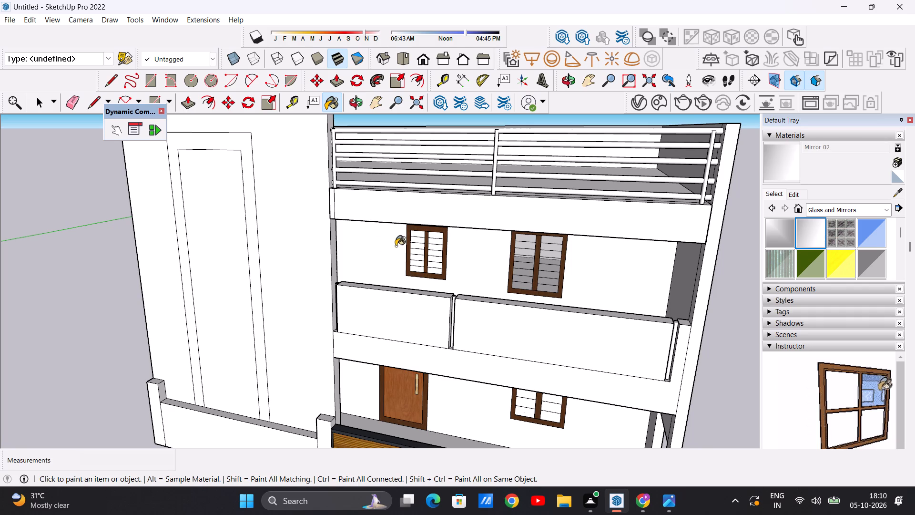
scroll(385, 241, "up", 13)
scroll(520, 127, "up", 3)
left_click(459, 246)
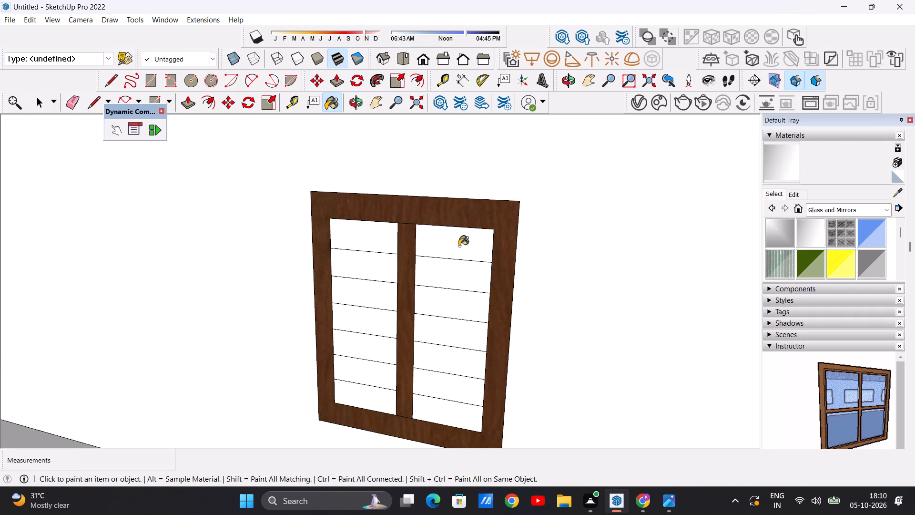
left_click(386, 241)
left_click(386, 273)
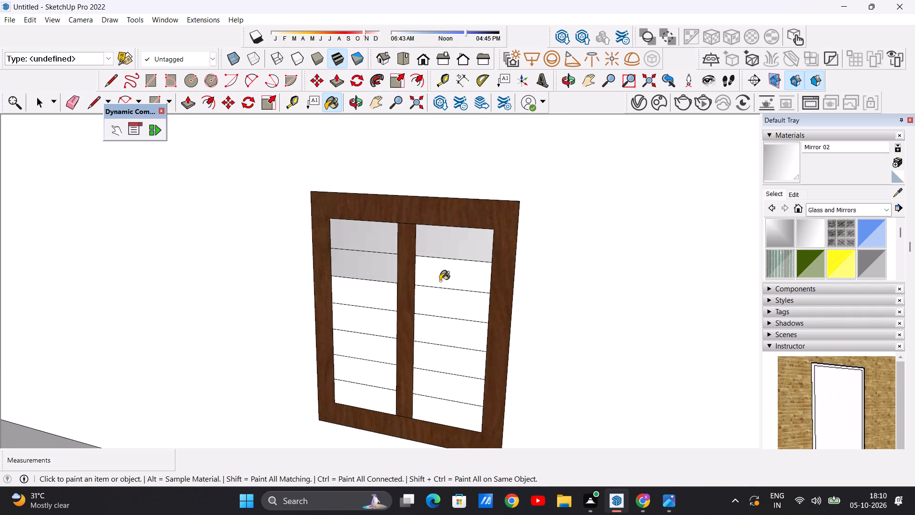
left_click(440, 281)
left_click(441, 311)
left_click(377, 298)
Paint the smaller upper-floor window's lower four rows of panes with Mirror 02, except the bottom right pane, keeping the frame wooden.
left_click(439, 333)
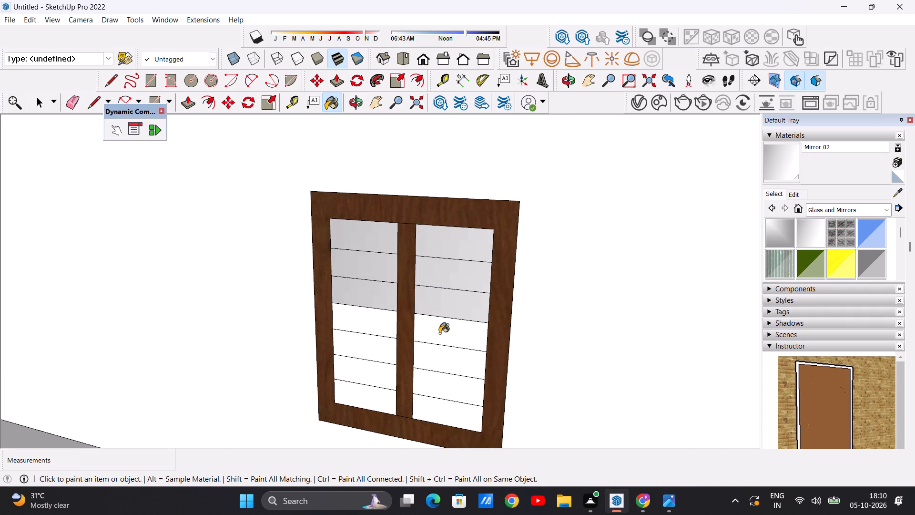
left_click(376, 316)
left_click(381, 353)
left_click(419, 357)
left_click(435, 392)
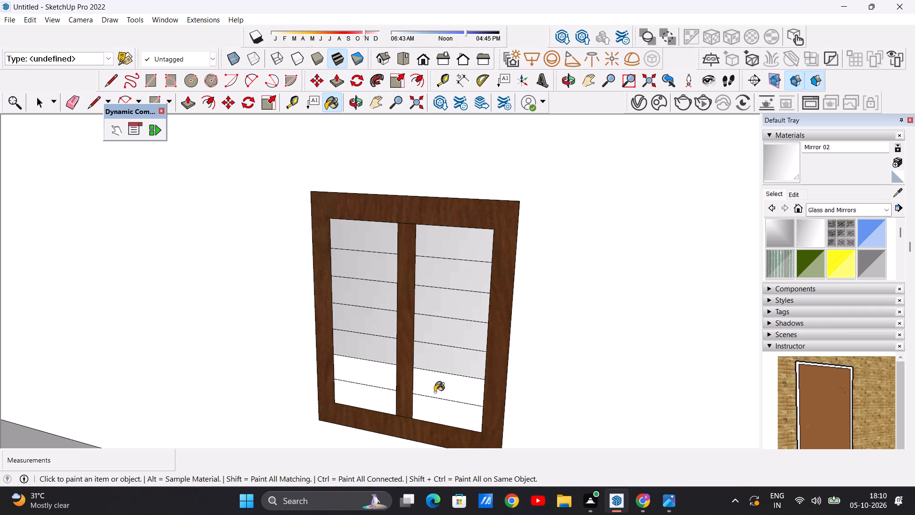
left_click(386, 373)
left_click(373, 397)
left_click(431, 427)
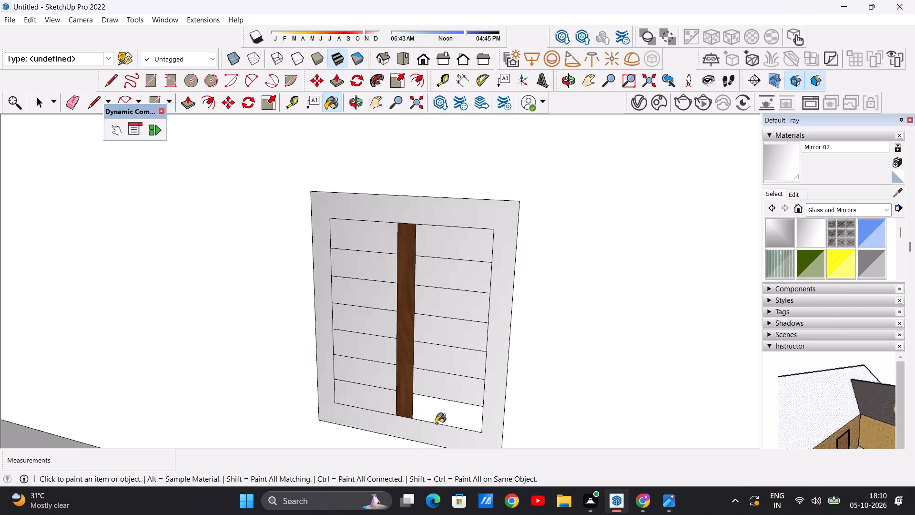
key("ctrl+z")
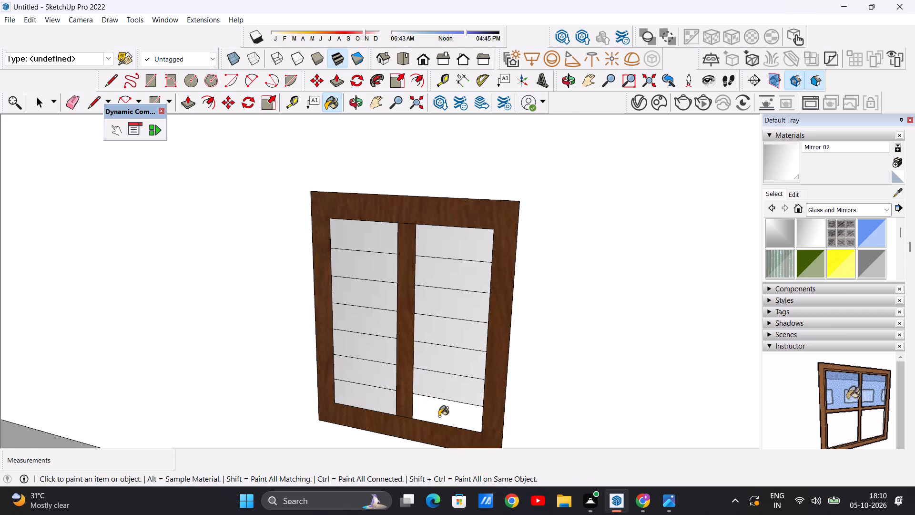
Paint the bottom right pane of the smaller upper-floor window with Mirror 01.
key("space")
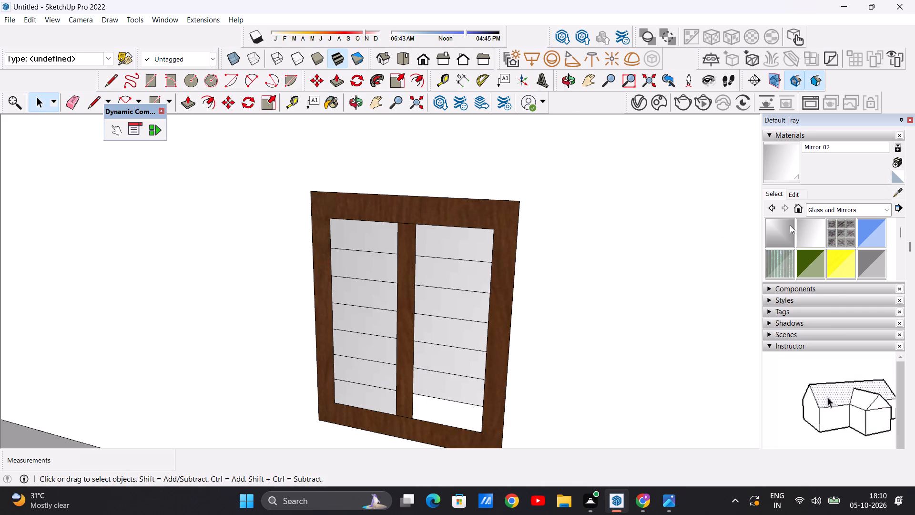
left_click(785, 229)
scroll(511, 400, "up", 4)
left_click(419, 417)
scroll(555, 384, "down", 9)
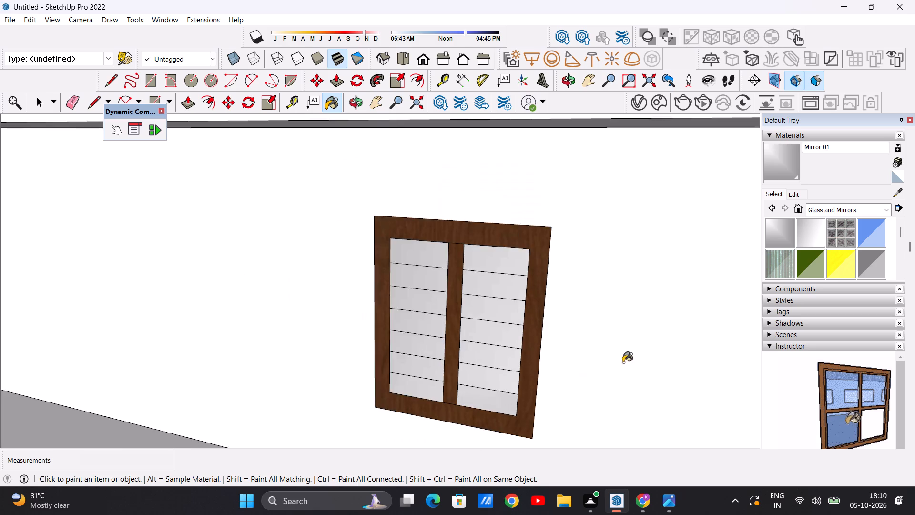
scroll(623, 362, "down", 20)
scroll(623, 362, "down", 3)
middle_click_drag(595, 381, 628, 328)
scroll(598, 322, "up", 8)
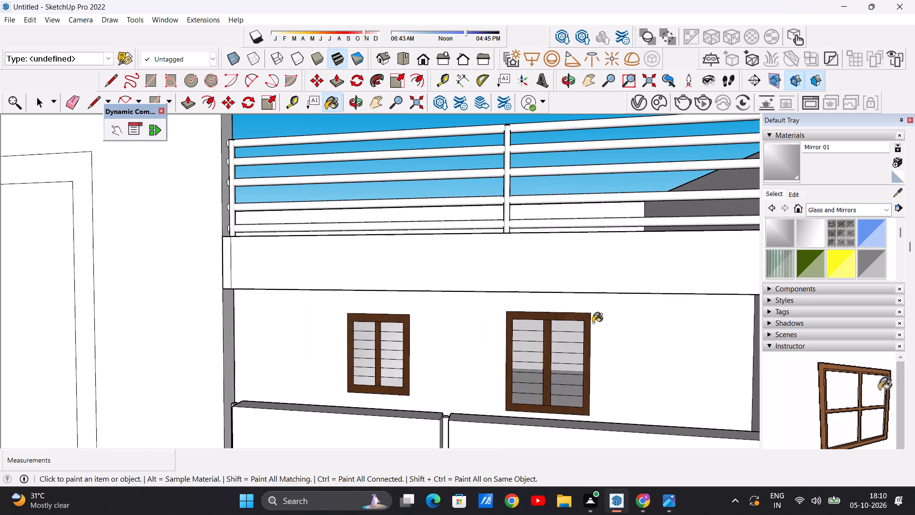
key("space")
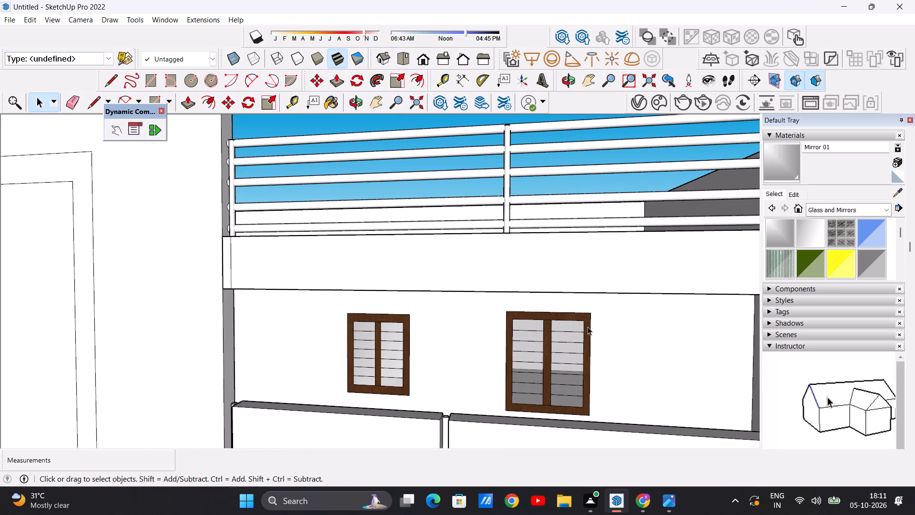
Examine the front elevation's window finishes on both floors from several angles.
scroll(595, 328, "down", 12)
middle_click_drag(633, 344, 589, 359)
scroll(595, 352, "up", 4)
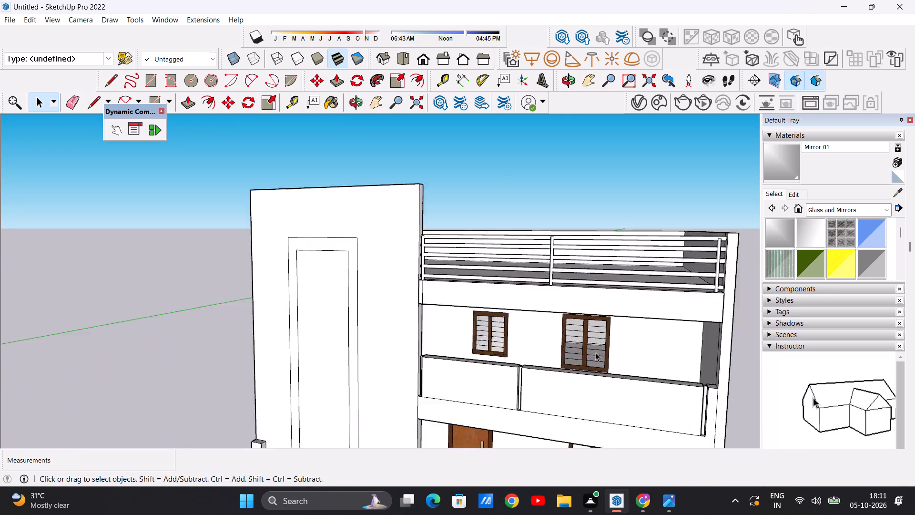
scroll(595, 352, "up", 5)
scroll(595, 328, "down", 11)
scroll(596, 411, "up", 9)
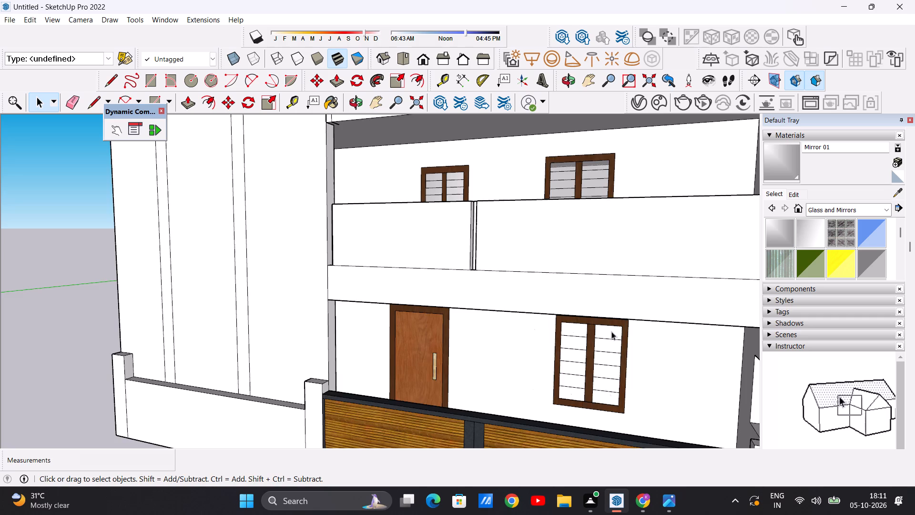
scroll(607, 315, "down", 6)
scroll(608, 283, "up", 7)
scroll(607, 271, "down", 6)
middle_click_drag(604, 270, 604, 334)
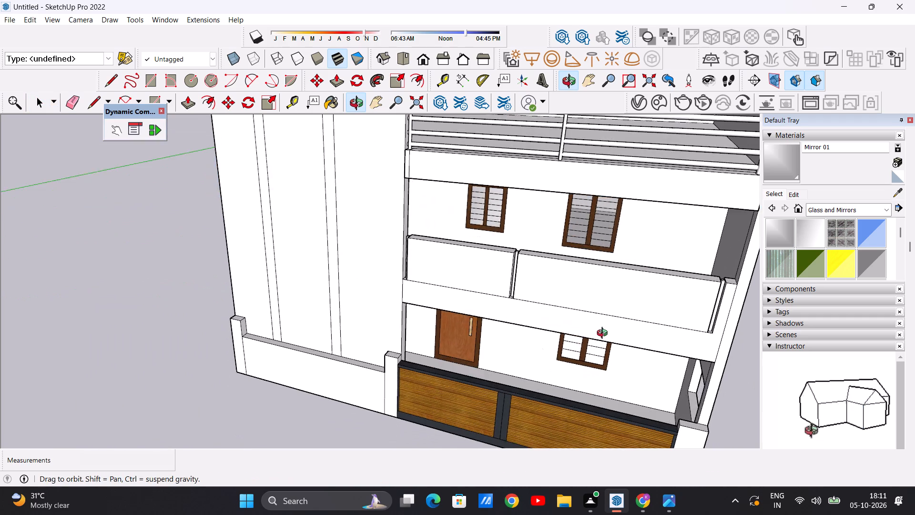
Examine the villa's front elevation from several angles and distances, checking the upper-floor mirrored windows against the unpainted ground-floor window.
middle_click_drag(604, 334, 613, 302)
scroll(613, 302, "down", 10)
middle_click_drag(625, 324, 625, 287)
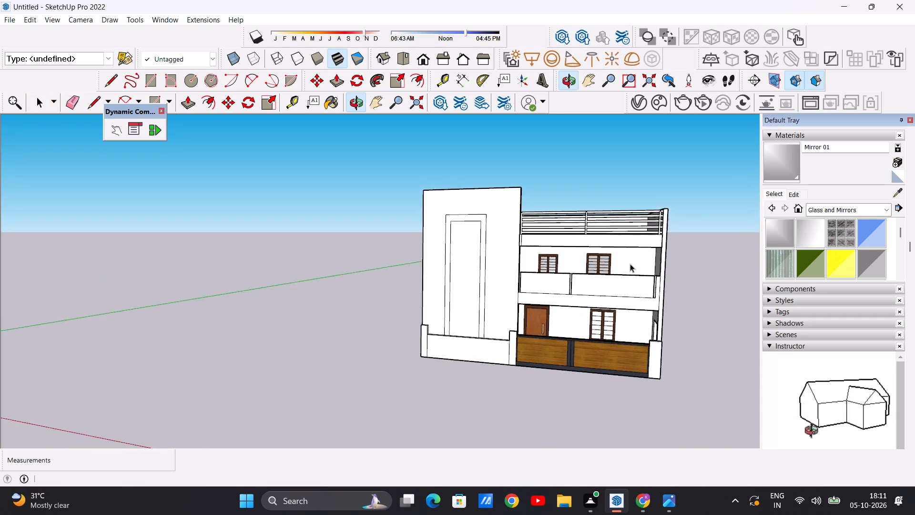
scroll(630, 262, "up", 8)
scroll(575, 265, "down", 7)
middle_click_drag(579, 270, 622, 296)
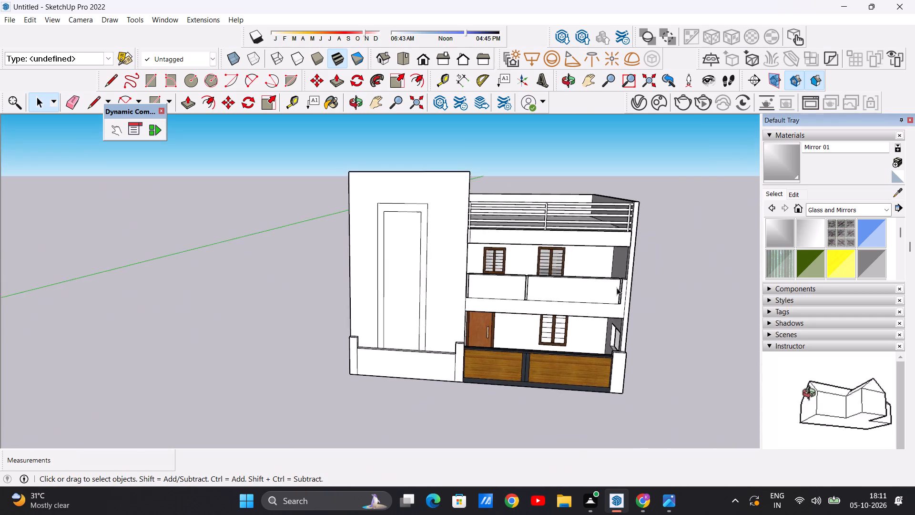
scroll(558, 270, "up", 7)
middle_click_drag(573, 258, 513, 284)
scroll(648, 272, "up", 5)
scroll(648, 272, "down", 2)
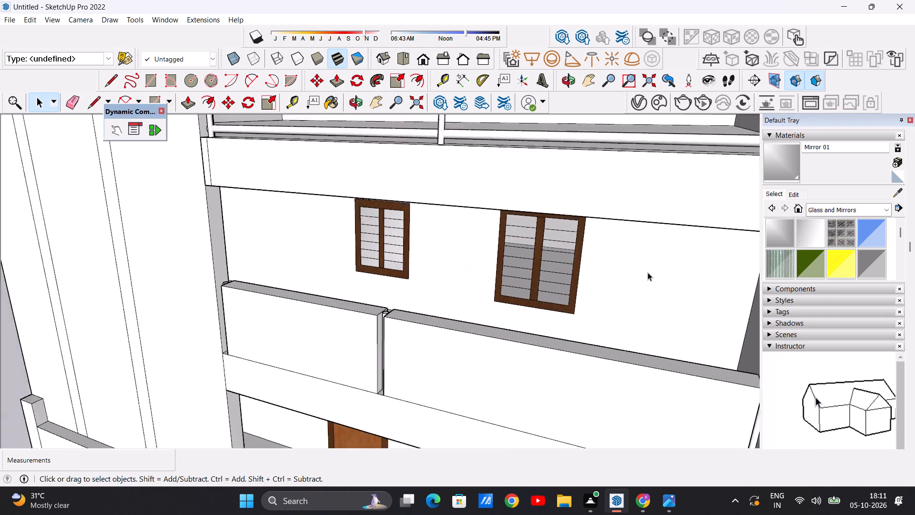
scroll(648, 272, "down", 6)
middle_click_drag(552, 311, 594, 265)
scroll(522, 266, "up", 5)
scroll(529, 262, "down", 8)
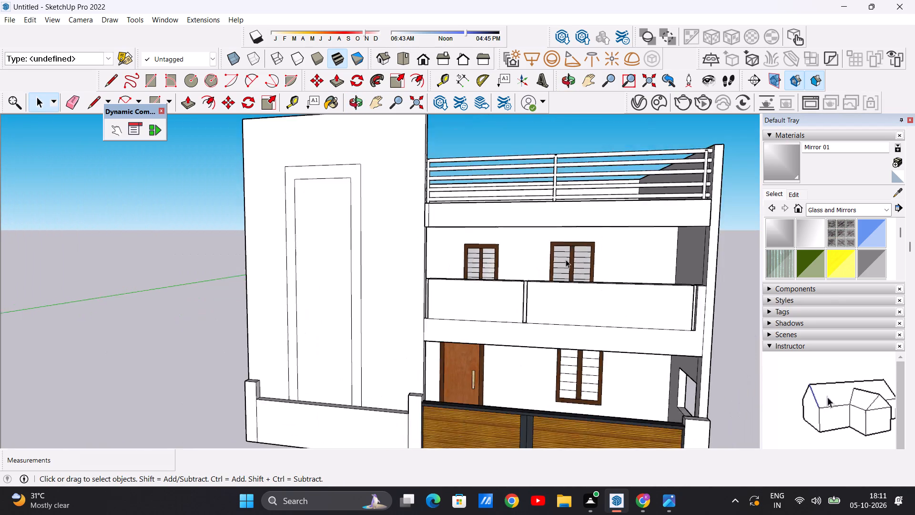
scroll(566, 259, "down", 3)
scroll(561, 287, "up", 5)
middle_click_drag(618, 269, 643, 290)
scroll(573, 296, "down", 12)
scroll(612, 298, "up", 1)
middle_click_drag(612, 298, 589, 272)
scroll(575, 267, "up", 6)
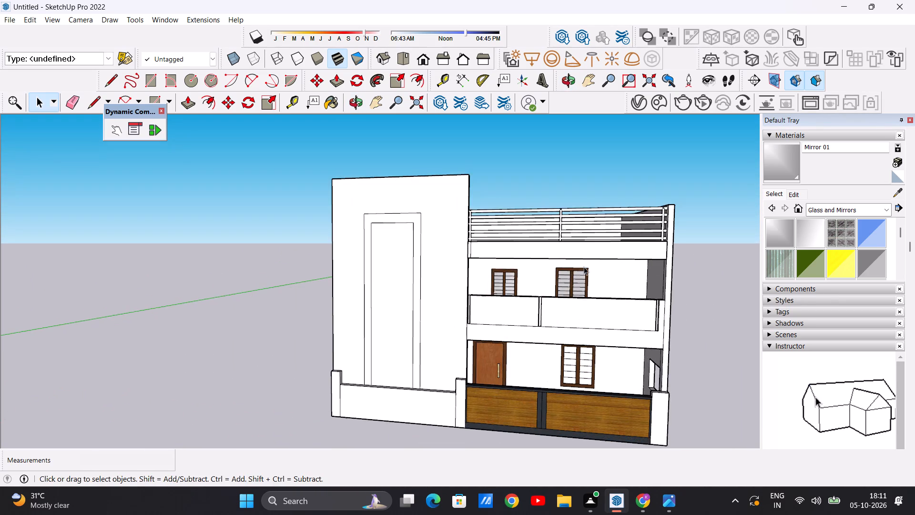
middle_click_drag(605, 267, 547, 291)
scroll(558, 282, "down", 6)
middle_click_drag(569, 345, 600, 336)
scroll(600, 336, "up", 1)
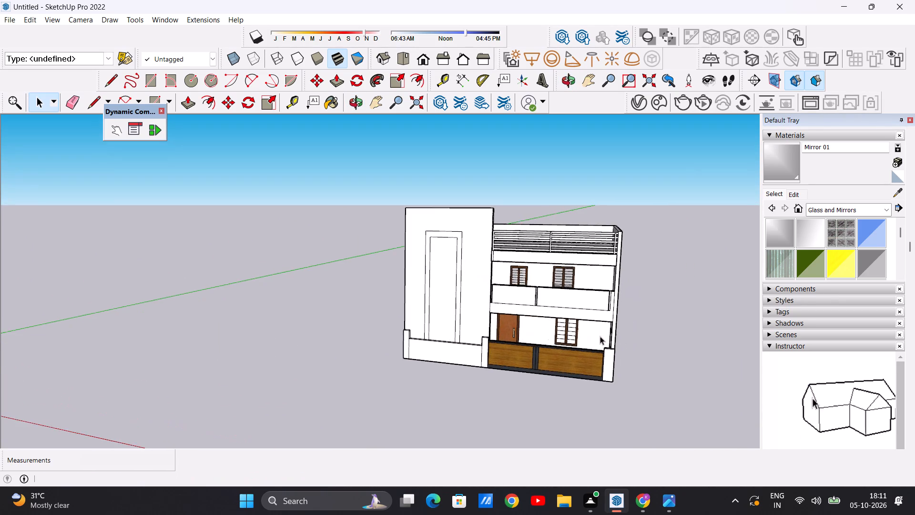
scroll(541, 322, "up", 7)
scroll(562, 315, "down", 6)
middle_click_drag(552, 323, 560, 311)
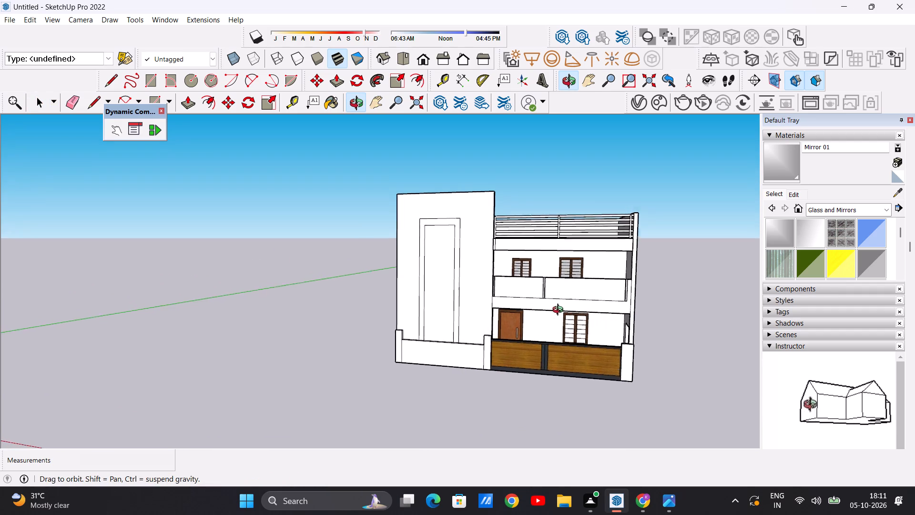
middle_click_drag(560, 311, 552, 314)
scroll(561, 318, "up", 4)
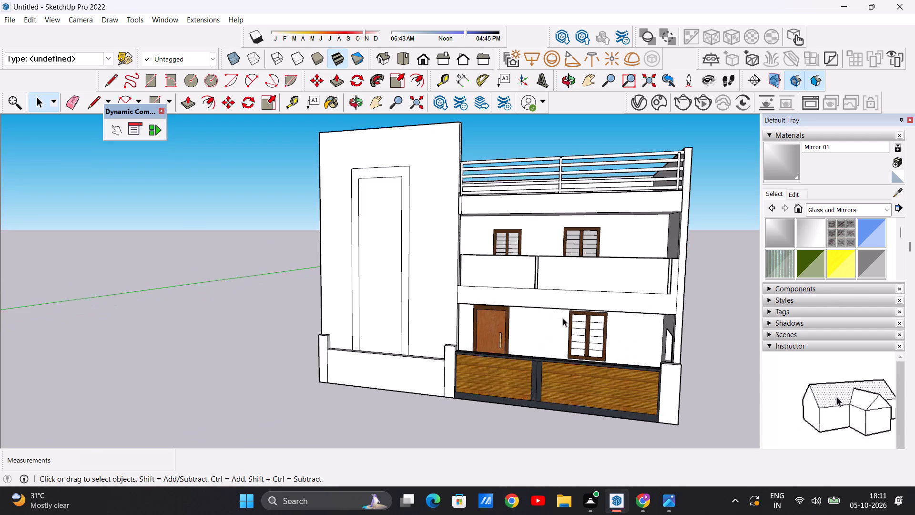
scroll(587, 298, "down", 6)
scroll(637, 255, "up", 6)
scroll(635, 255, "down", 1)
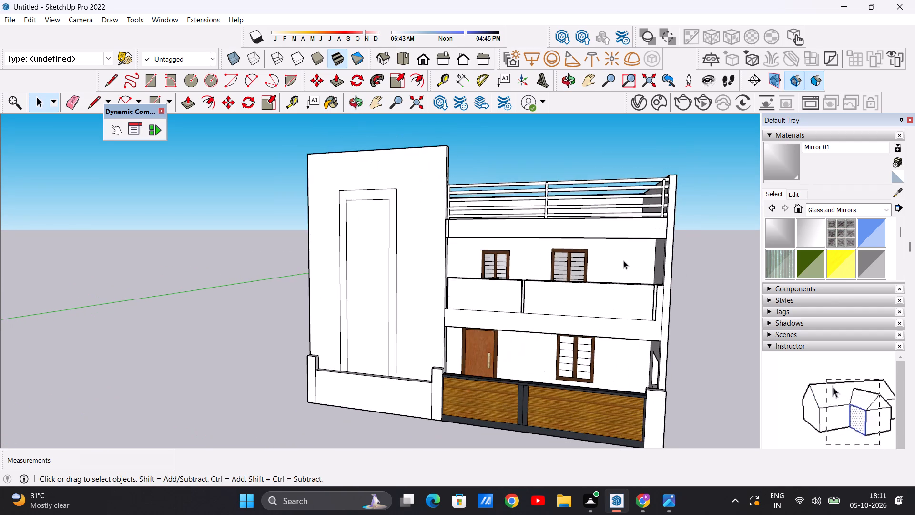
scroll(623, 260, "up", 3)
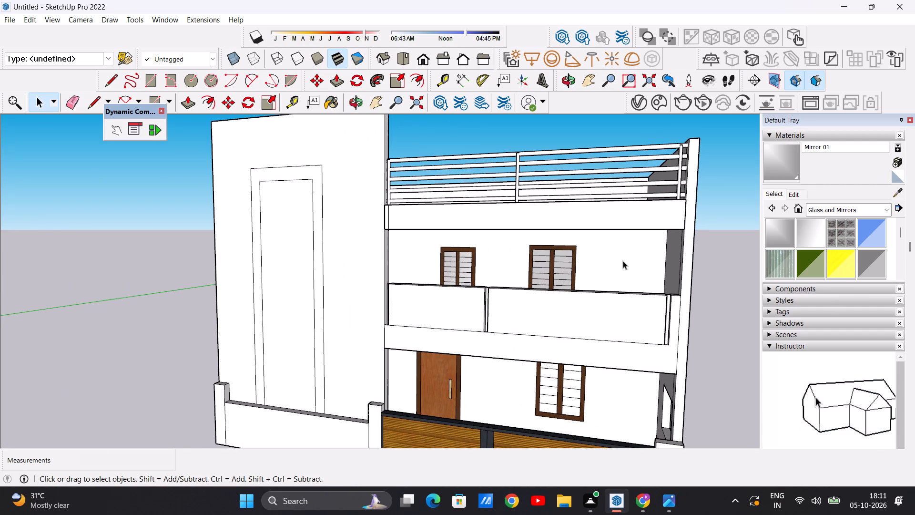
scroll(672, 255, "down", 5)
middle_click_drag(675, 252, 614, 302)
scroll(630, 289, "up", 6)
middle_click_drag(631, 323, 657, 293)
scroll(656, 294, "down", 12)
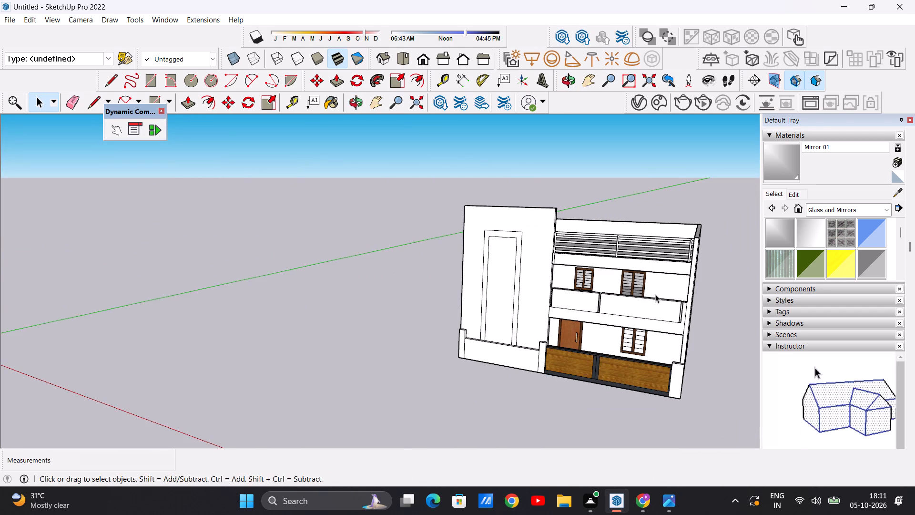
scroll(619, 297, "down", 4)
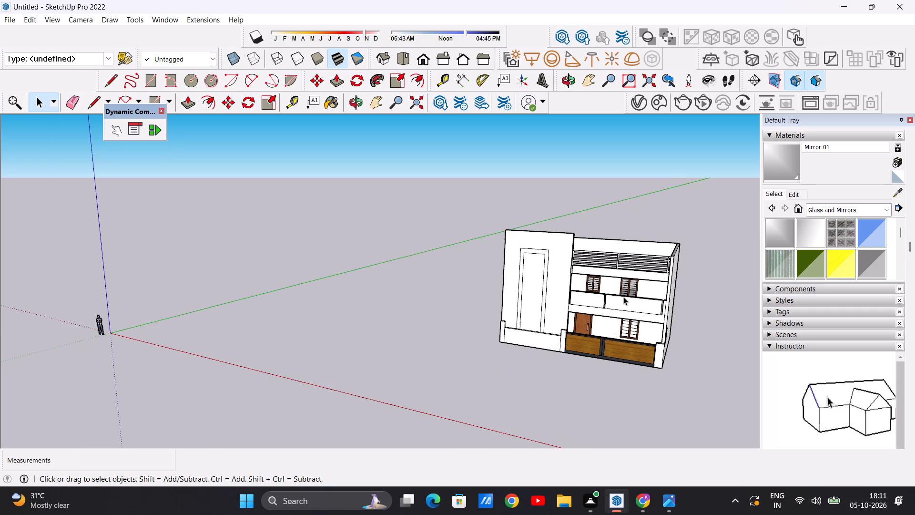
middle_click_drag(630, 296, 630, 334)
scroll(635, 285, "up", 8)
middle_click_drag(651, 318, 667, 282)
scroll(665, 276, "up", 6)
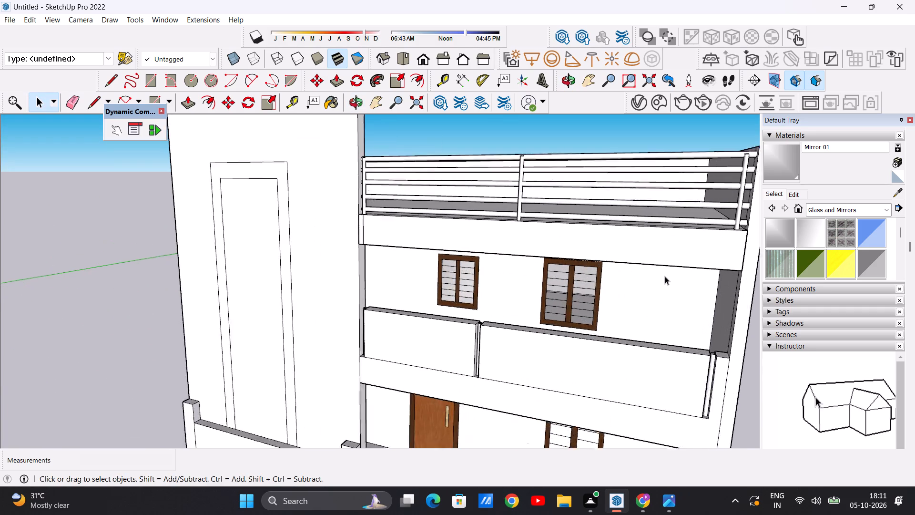
scroll(665, 276, "up", 2)
scroll(609, 277, "down", 5)
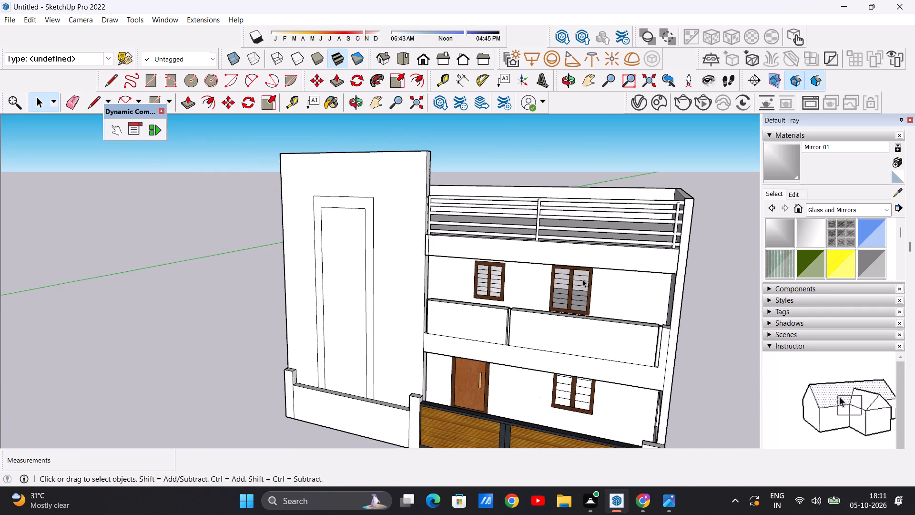
scroll(595, 275, "up", 5)
middle_click_drag(614, 296, 677, 272)
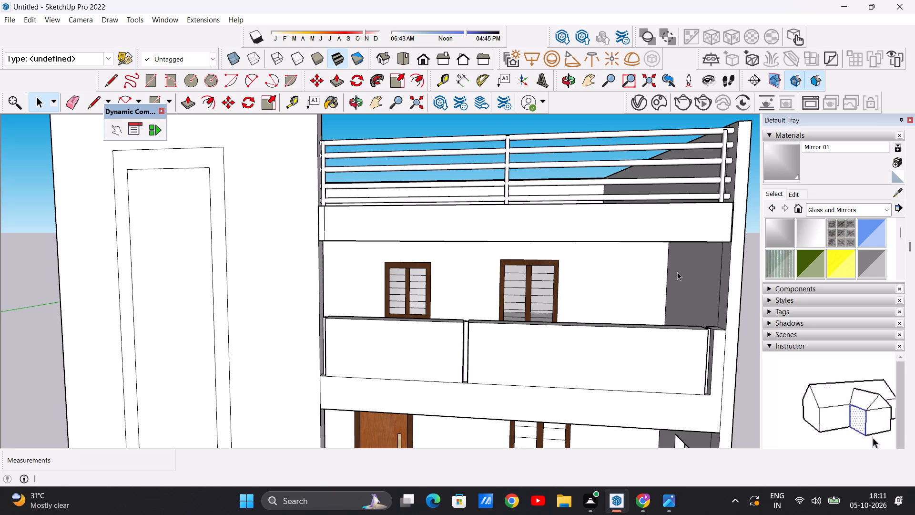
scroll(677, 272, "down", 13)
middle_click_drag(681, 285, 644, 278)
scroll(648, 278, "down", 2)
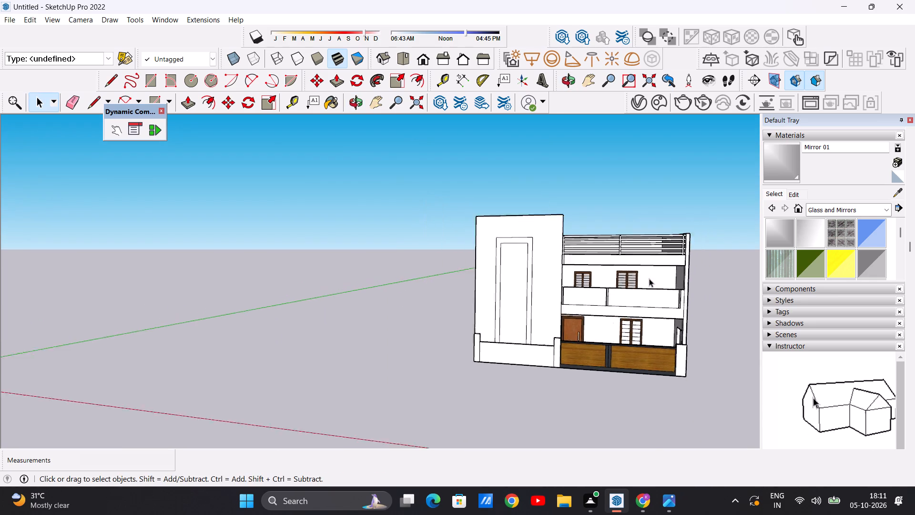
scroll(649, 278, "down", 2)
scroll(643, 300, "up", 7)
middle_click_drag(637, 283, 654, 278)
scroll(654, 278, "down", 5)
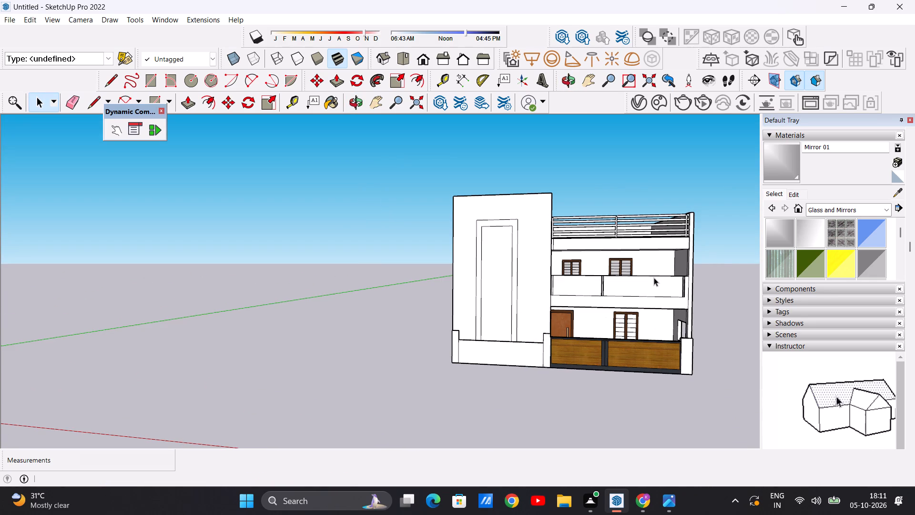
scroll(654, 278, "down", 4)
middle_click_drag(734, 257, 566, 274)
scroll(576, 267, "down", 5)
scroll(653, 275, "up", 3)
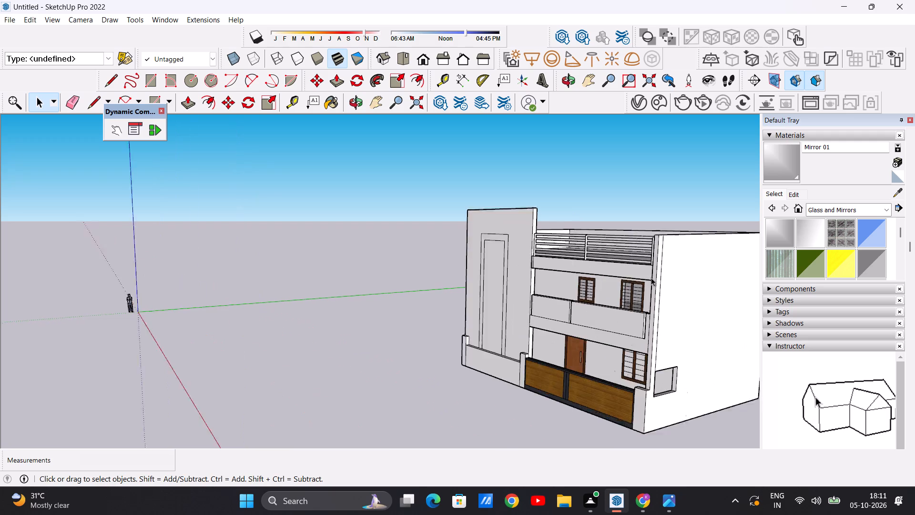
scroll(651, 278, "up", 9)
middle_click_drag(618, 303, 712, 283)
scroll(712, 283, "down", 8)
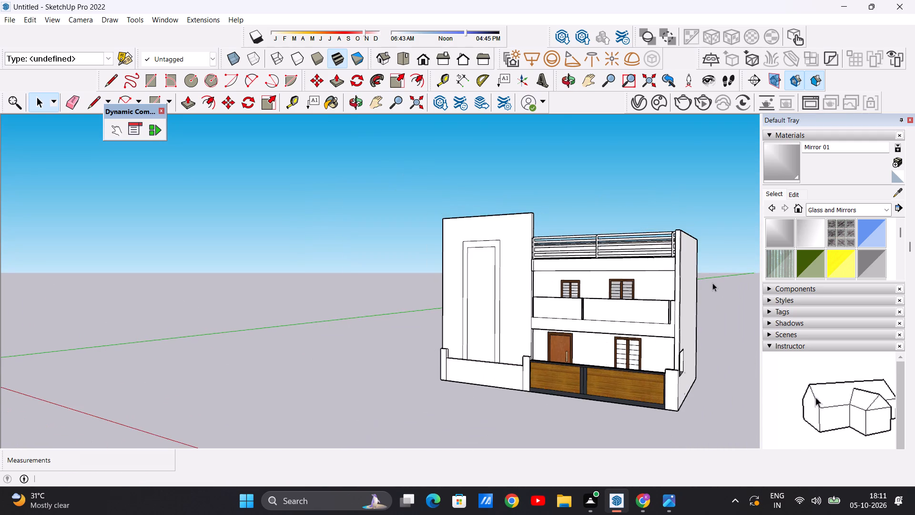
middle_click_drag(603, 296, 669, 309)
scroll(546, 279, "up", 6)
scroll(620, 279, "down", 5)
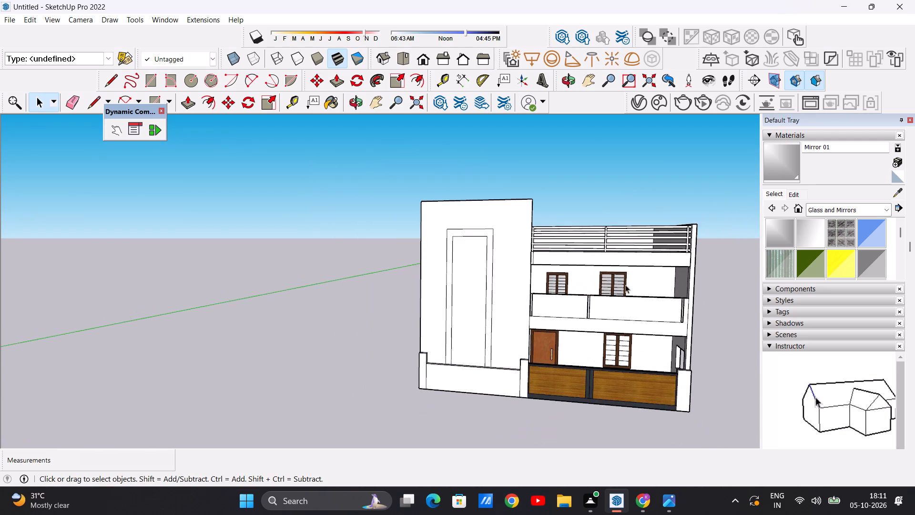
middle_click_drag(622, 295, 625, 265)
scroll(625, 264, "up", 9)
middle_click_drag(619, 301, 613, 348)
scroll(613, 348, "down", 1)
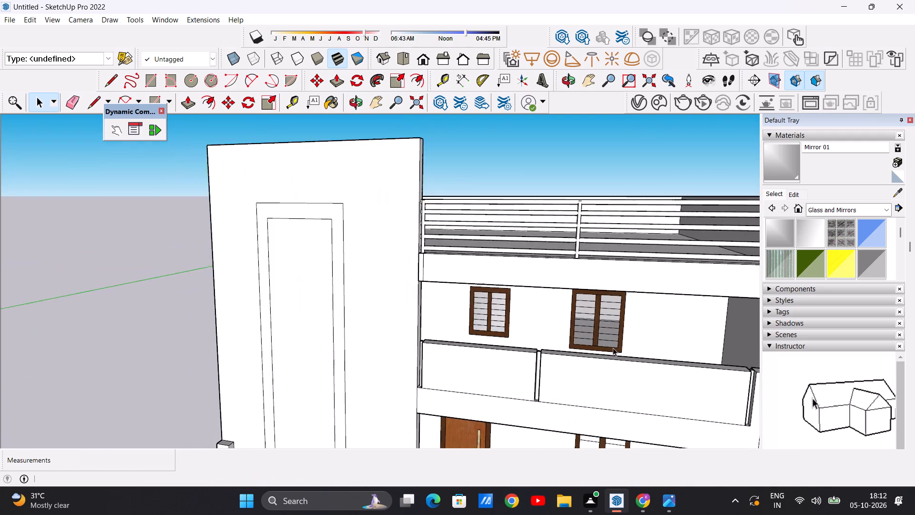
scroll(613, 348, "up", 7)
scroll(615, 281, "down", 18)
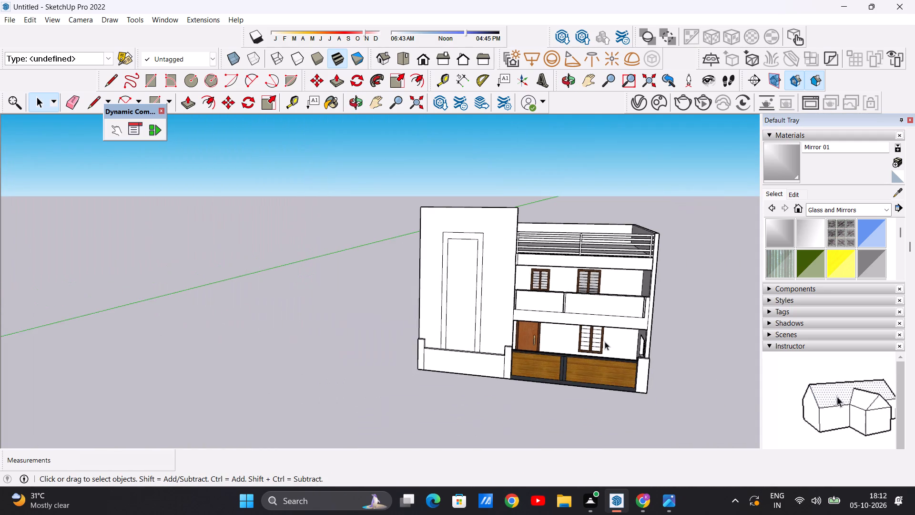
Paint all twelve panes of the ground-floor window beside the door with Translucent Glass Gray, keeping its frame wooden.
scroll(602, 344, "up", 13)
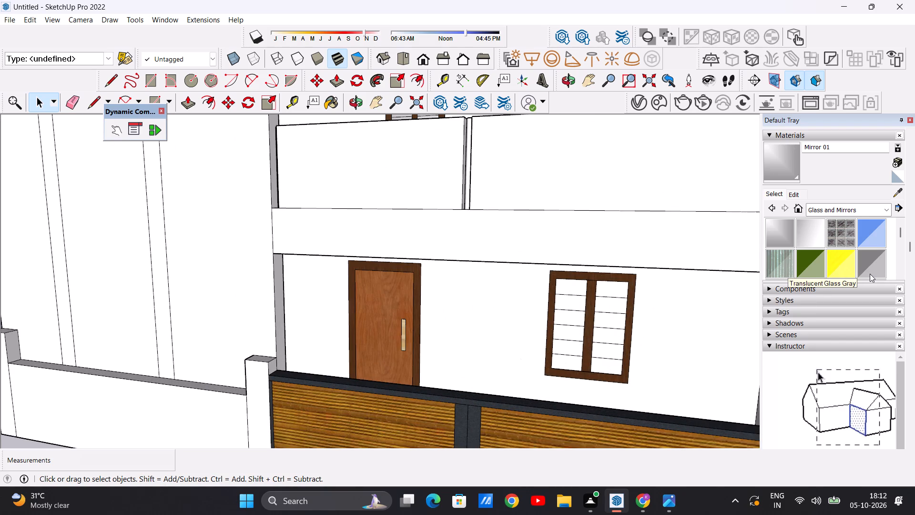
left_click(864, 264)
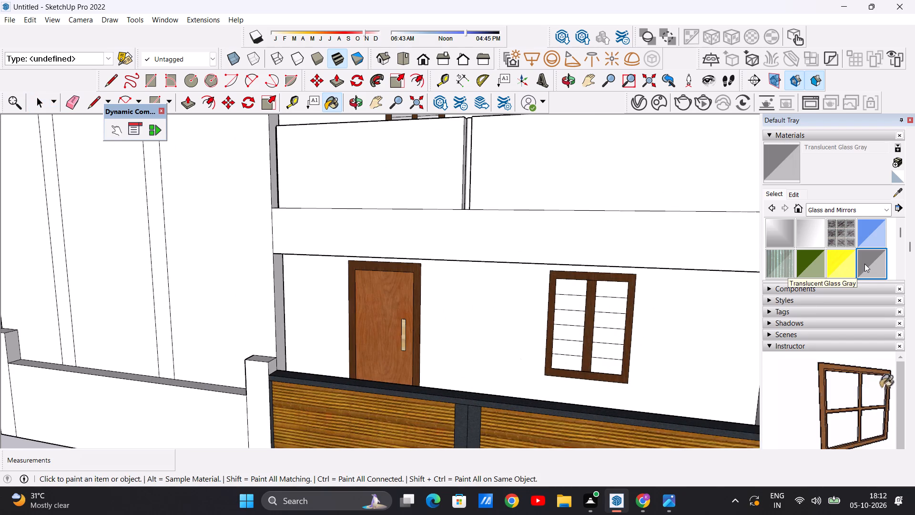
scroll(636, 297, "up", 6)
left_click(583, 288)
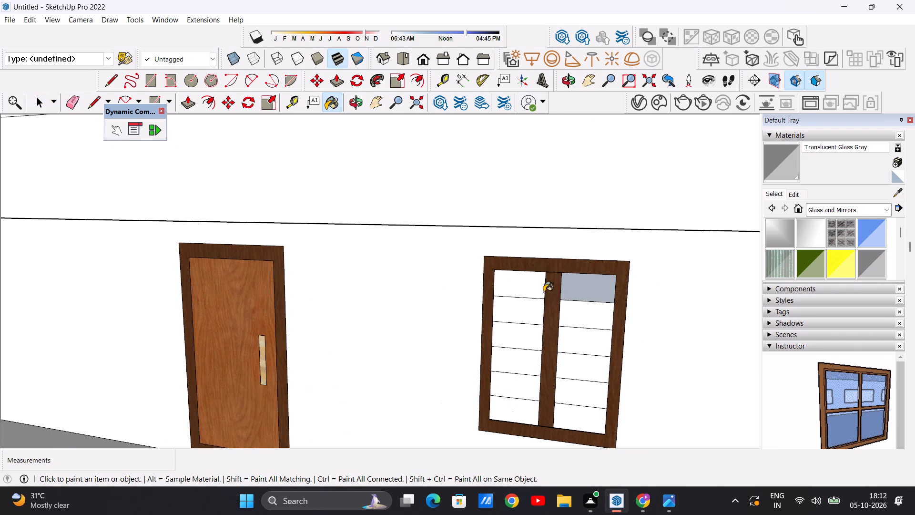
left_click(536, 292)
left_click(524, 309)
left_click(569, 316)
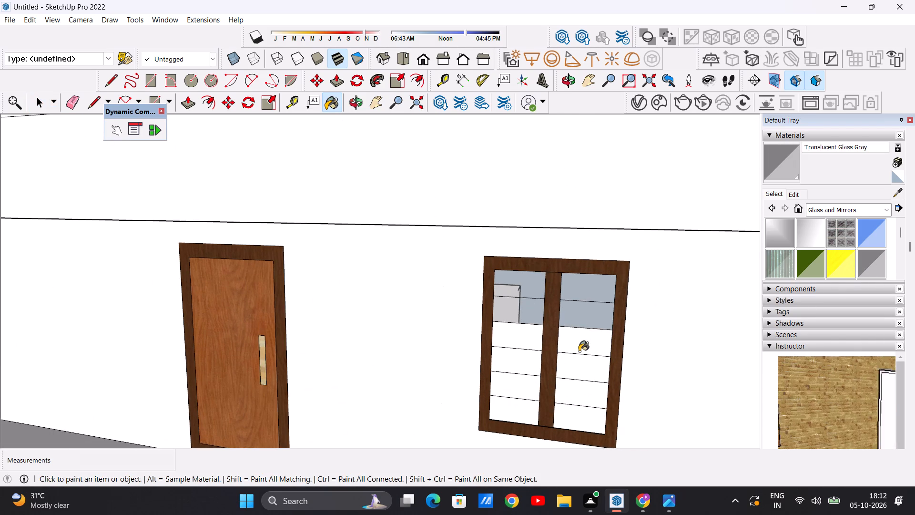
left_click(579, 351)
left_click(577, 371)
left_click(516, 332)
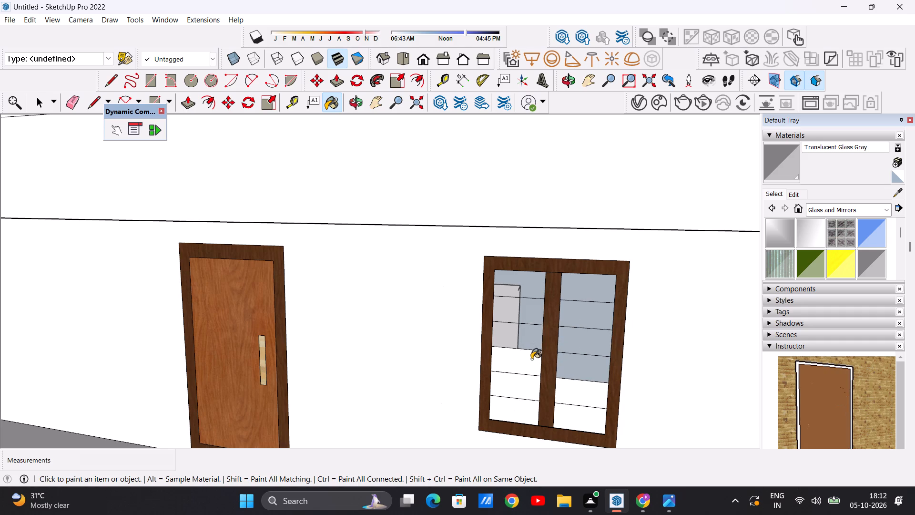
left_click(531, 360)
left_click(523, 384)
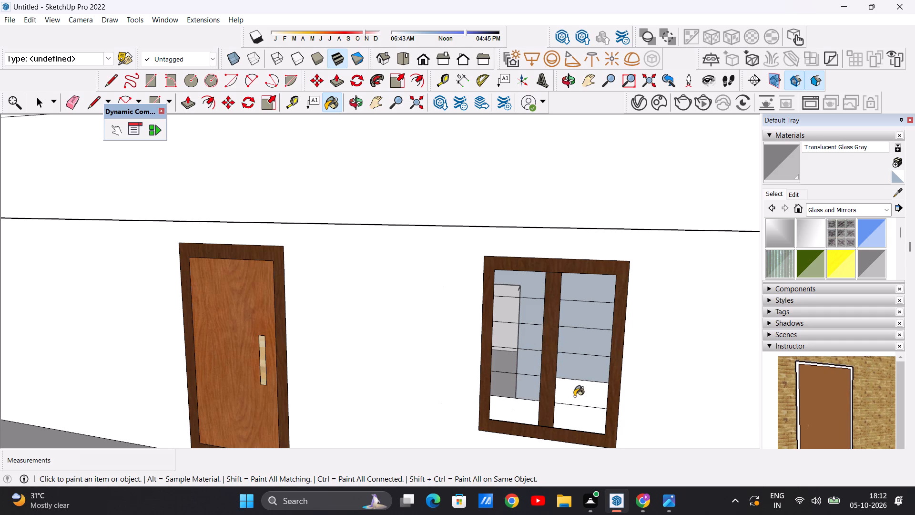
left_click(574, 396)
left_click(574, 419)
left_click(517, 413)
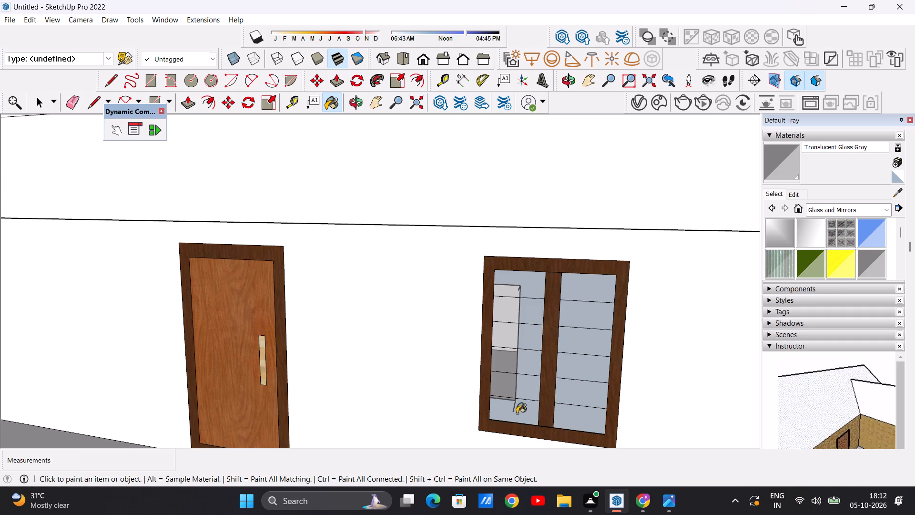
key("space")
Examine the ground-floor window's glass together with the upper-floor windows and balcony from the front and from above.
scroll(526, 361, "down", 17)
middle_click_drag(537, 343, 546, 321)
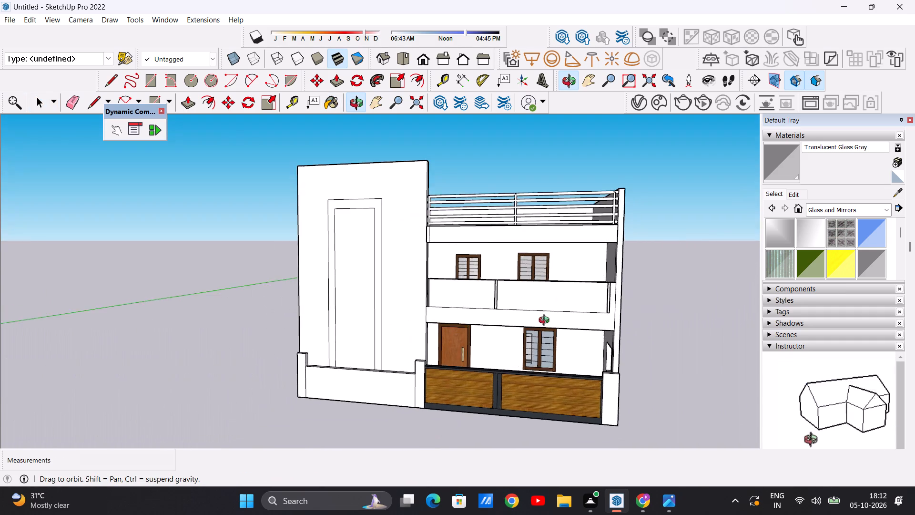
middle_click_drag(546, 321, 541, 338)
scroll(545, 348, "up", 8)
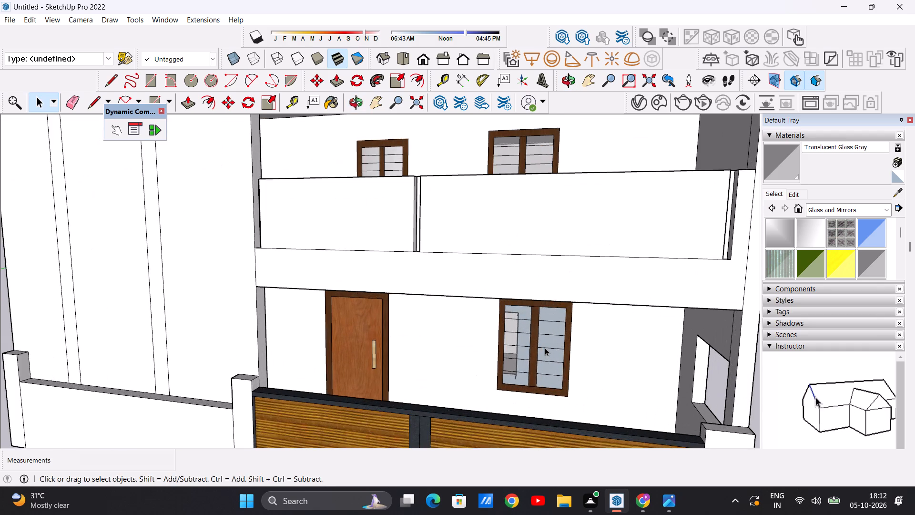
scroll(545, 348, "down", 9)
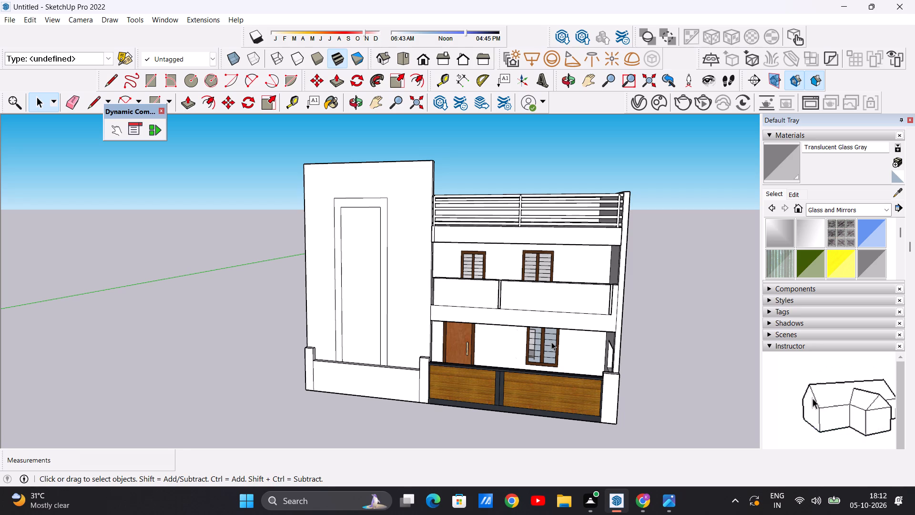
scroll(551, 342, "down", 3)
scroll(505, 334, "up", 7)
scroll(529, 311, "down", 5)
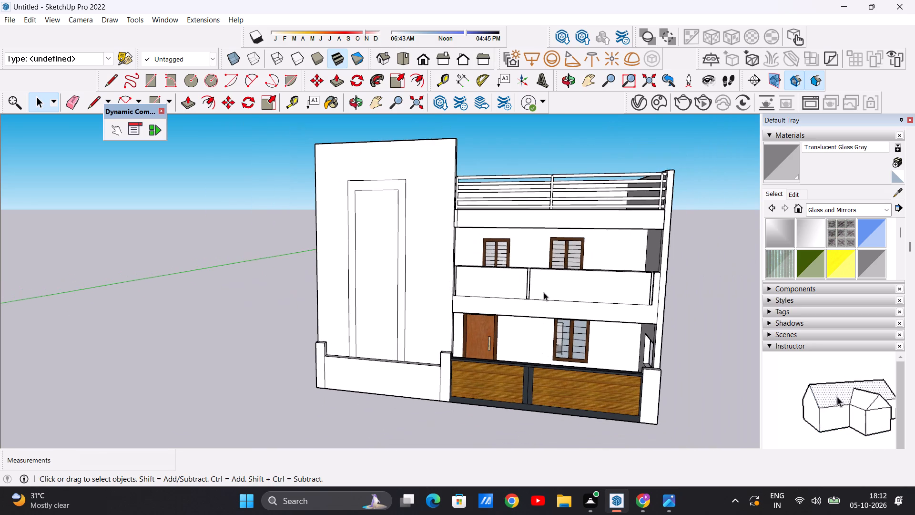
scroll(541, 292, "up", 5)
middle_click_drag(542, 278, 510, 325)
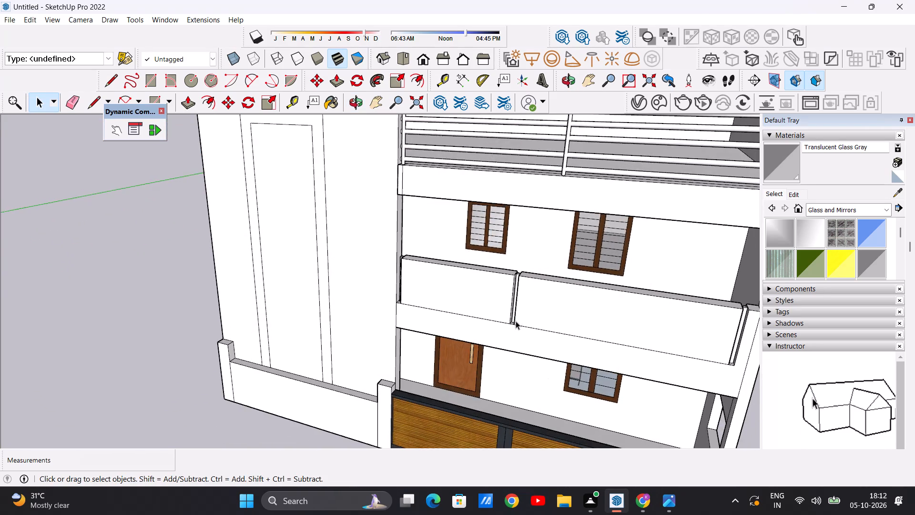
scroll(521, 316, "down", 9)
scroll(527, 299, "up", 1)
scroll(527, 299, "down", 2)
scroll(569, 309, "up", 5)
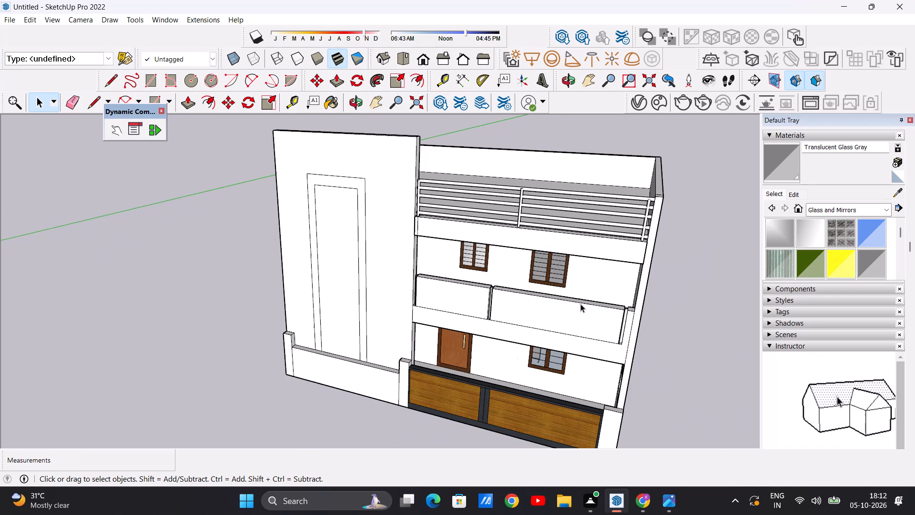
Push/Pull the border strip around the tall panel on the front tower wall outward by about 2 3/8".
scroll(580, 304, "up", 6)
scroll(580, 304, "down", 10)
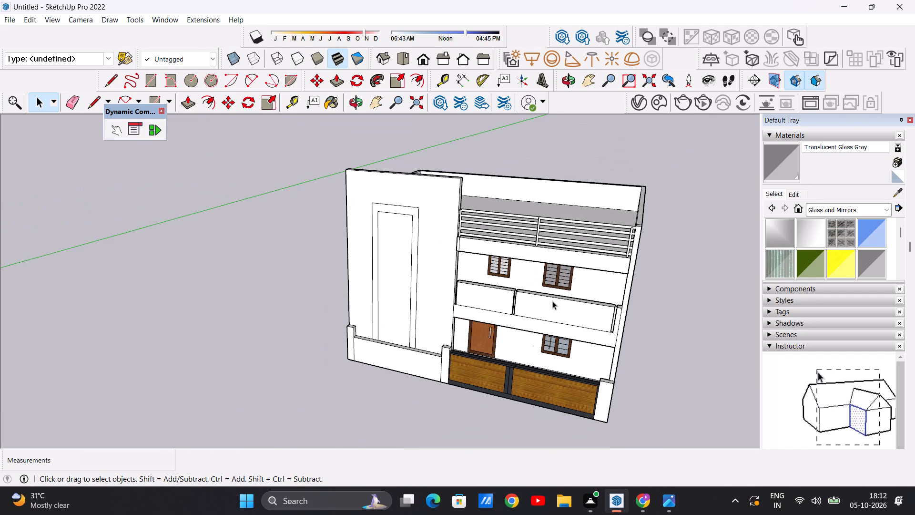
scroll(603, 288, "down", 3)
middle_click_drag(386, 286, 665, 274)
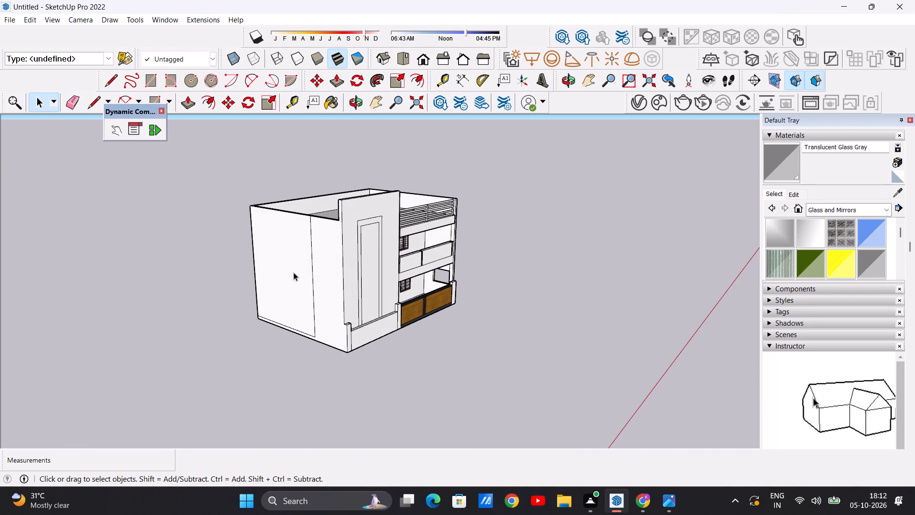
middle_click_drag(361, 293, 377, 366)
scroll(358, 312, "up", 8)
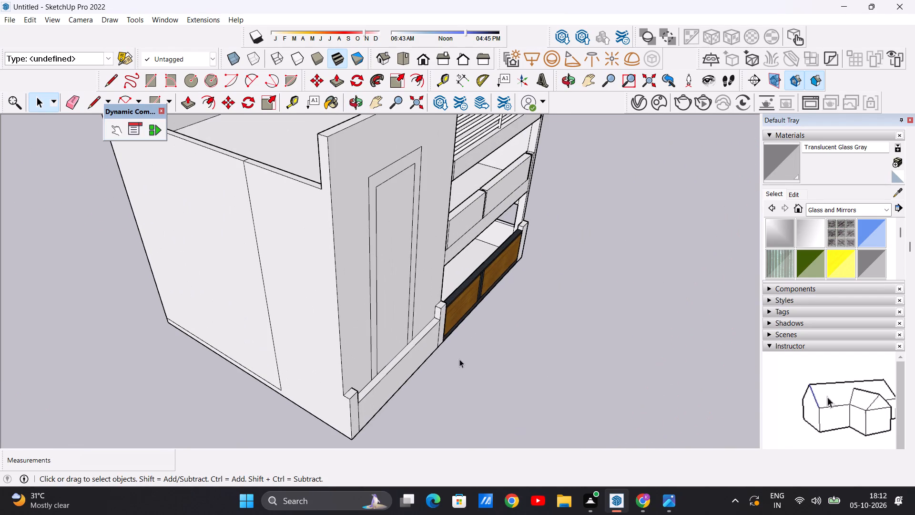
middle_click_drag(323, 319, 333, 348)
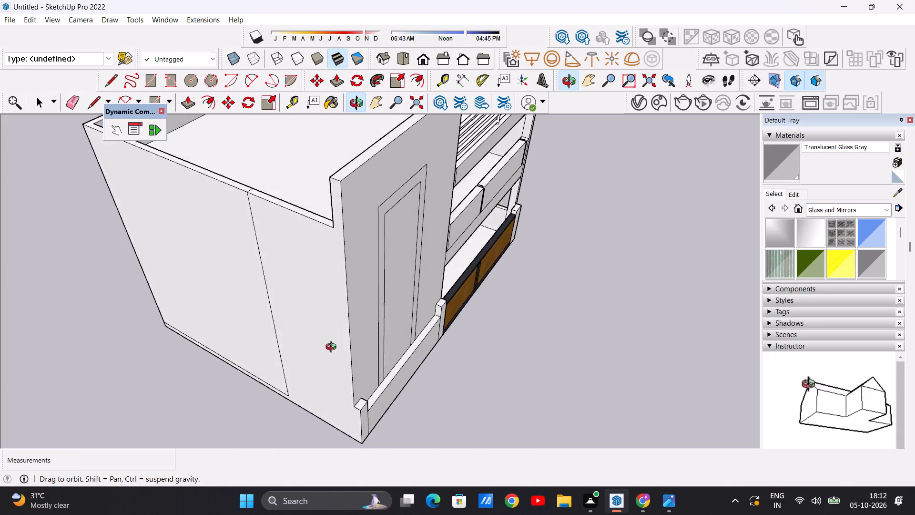
middle_click_drag(333, 348, 325, 373)
scroll(386, 312, "up", 5)
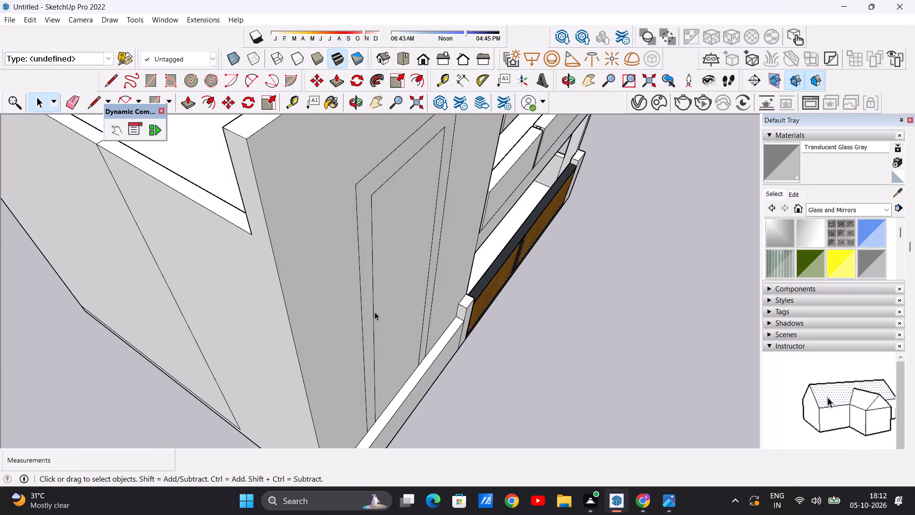
key("p")
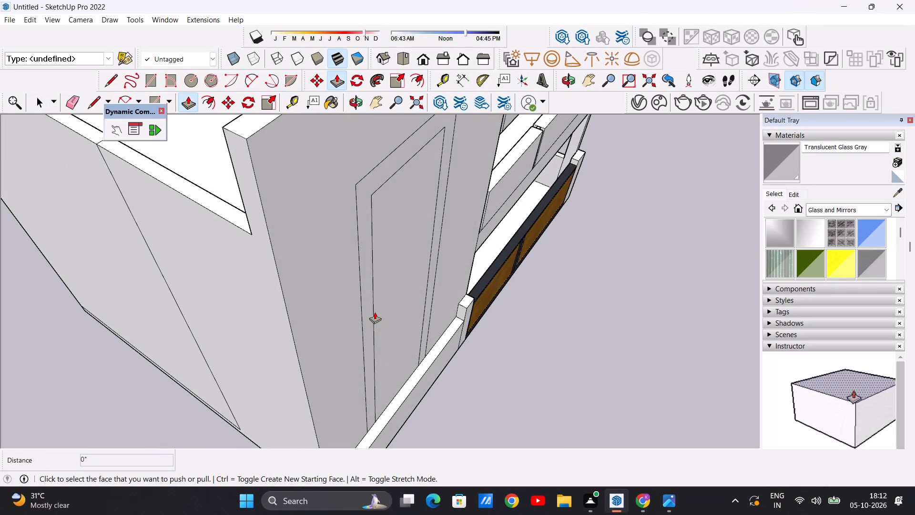
left_click(366, 316)
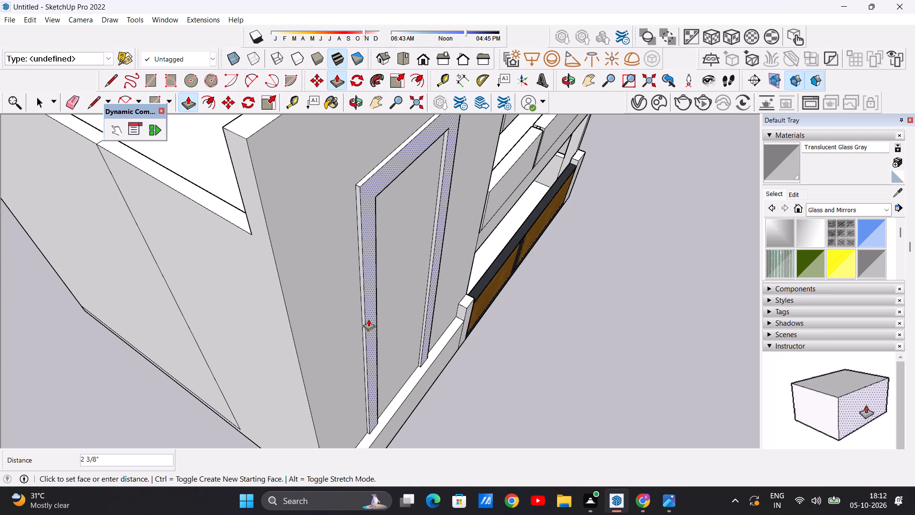
left_click(368, 319)
key("space")
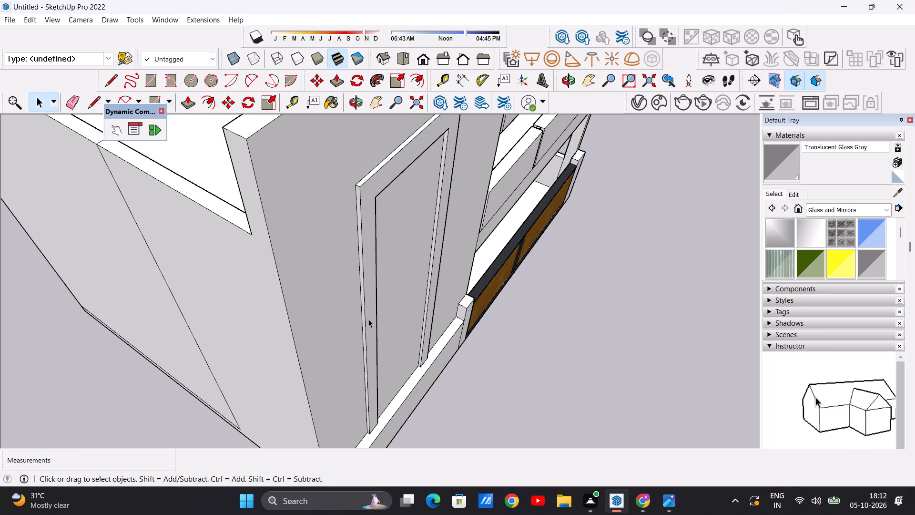
Examine the raised frame on the front tower wall together with the villa's front elevation from several angles.
scroll(387, 181, "down", 10)
middle_click_drag(433, 238, 267, 142)
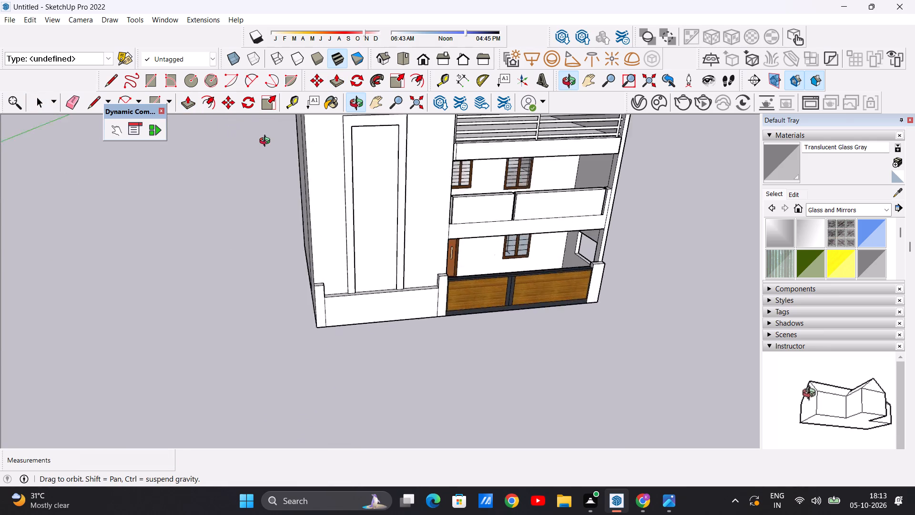
middle_click_drag(267, 142, 249, 138)
scroll(428, 154, "up", 5)
scroll(353, 172, "down", 7)
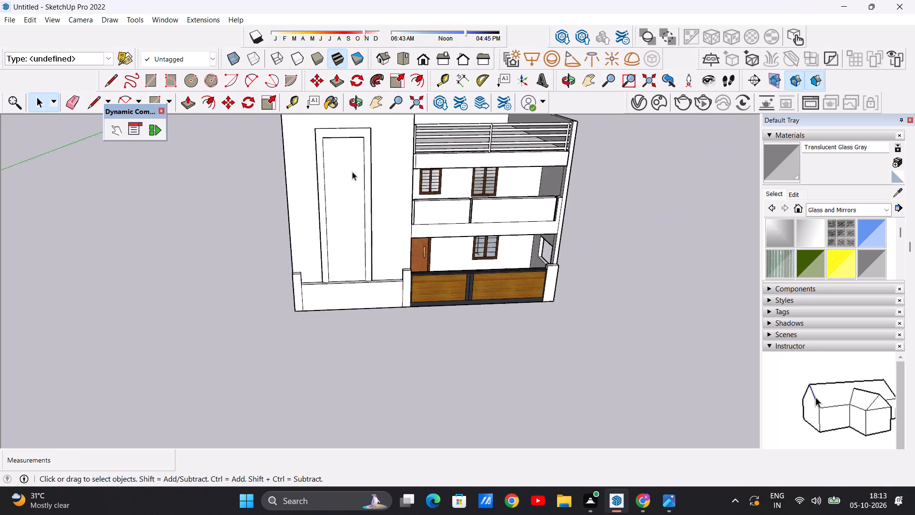
scroll(352, 172, "down", 3)
middle_click_drag(421, 170, 268, 157)
middle_click_drag(400, 144, 357, 162)
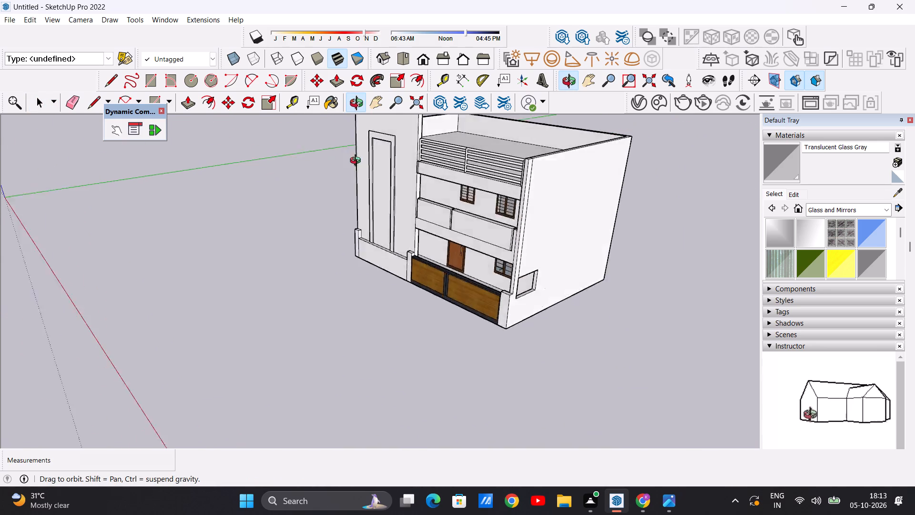
middle_click_drag(357, 162, 506, 143)
middle_click_drag(269, 191, 375, 180)
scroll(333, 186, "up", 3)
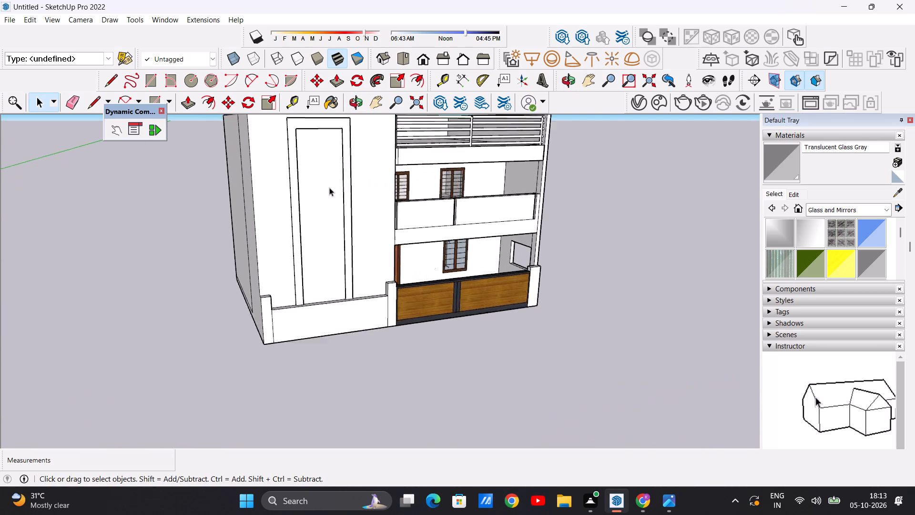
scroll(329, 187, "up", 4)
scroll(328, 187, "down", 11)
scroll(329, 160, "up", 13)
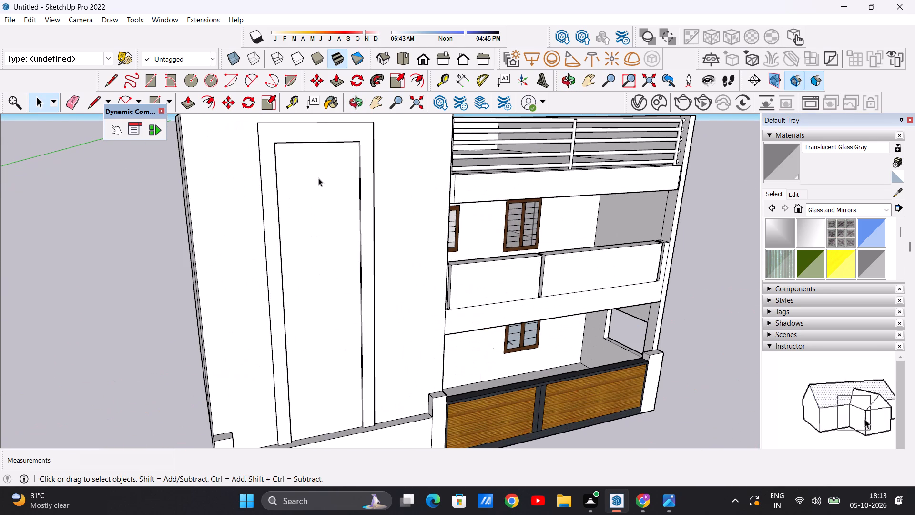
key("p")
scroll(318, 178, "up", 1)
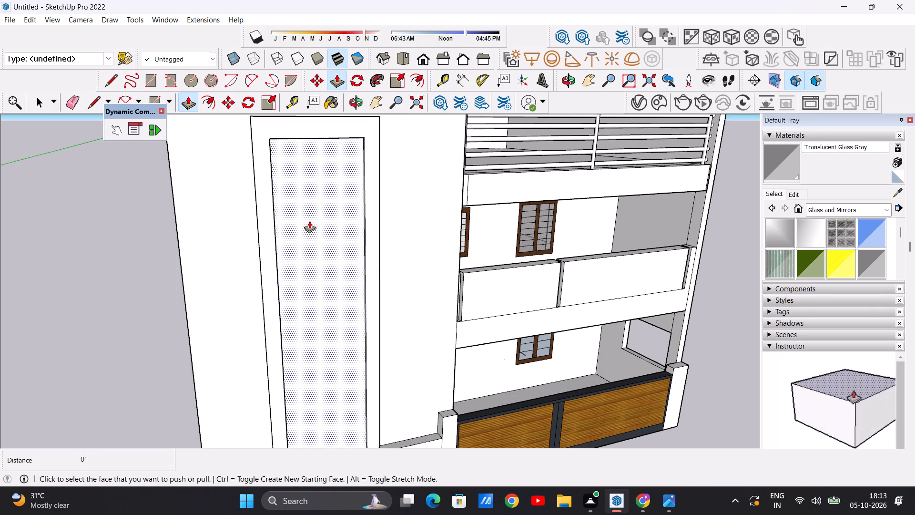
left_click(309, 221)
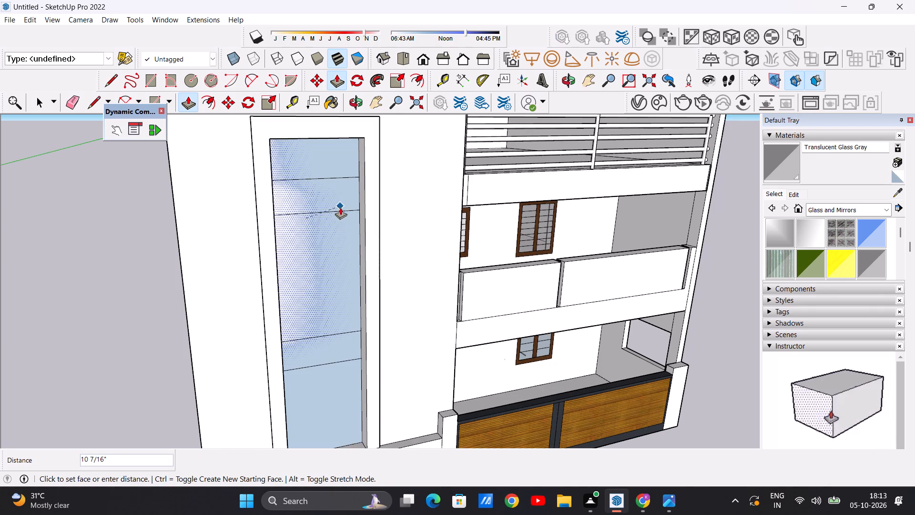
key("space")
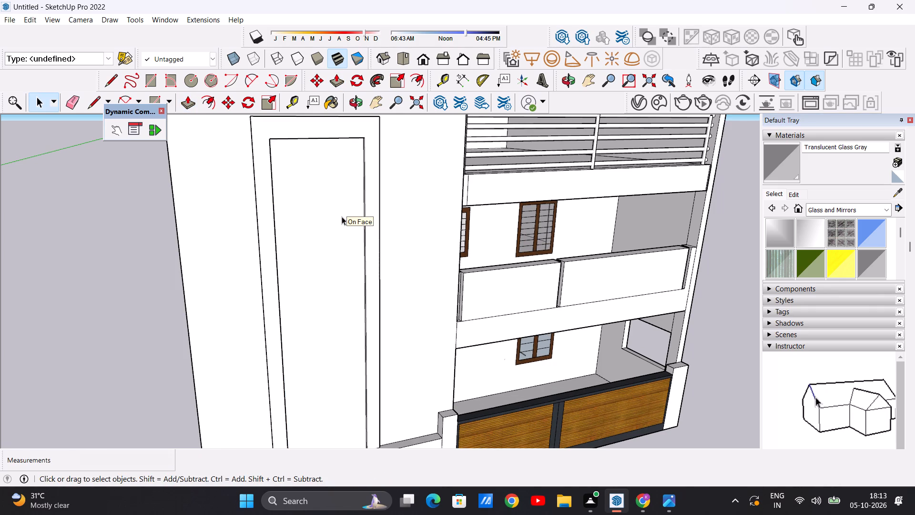
Push/Pull the tall inner panel of the front tower wall slightly inward, recessing it within the raised frame.
key("p")
scroll(341, 218, "up", 6)
left_click(326, 237)
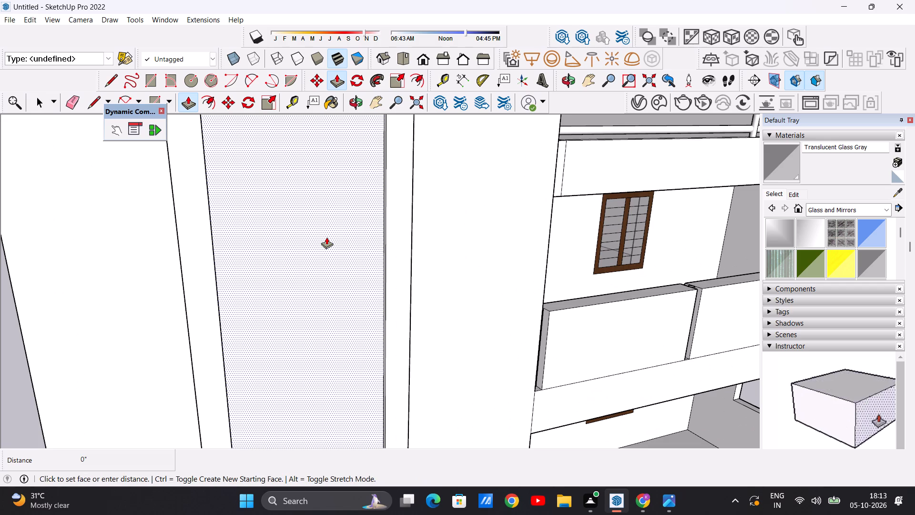
left_click(323, 229)
key("space")
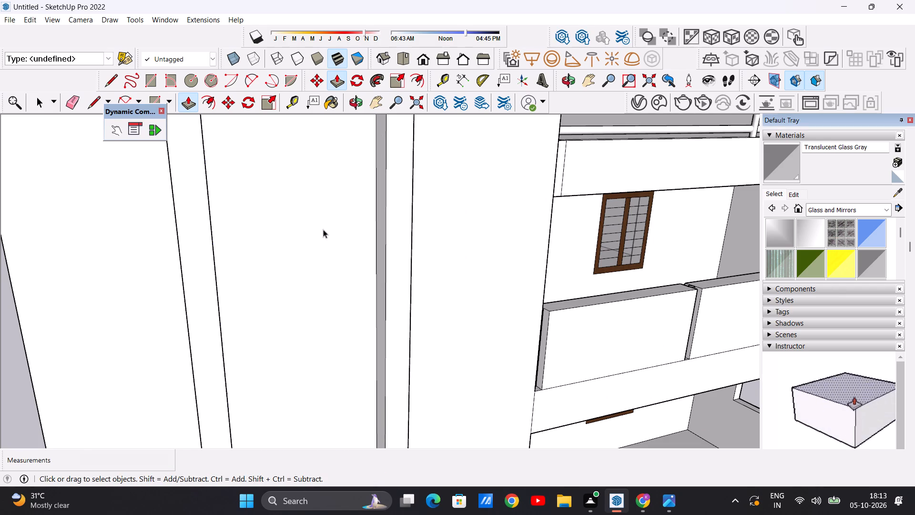
Examine the recessed tower panel and the whole front elevation from the front, the side, above and a distance.
scroll(335, 272, "down", 20)
scroll(335, 272, "down", 2)
middle_click_drag(415, 277, 335, 256)
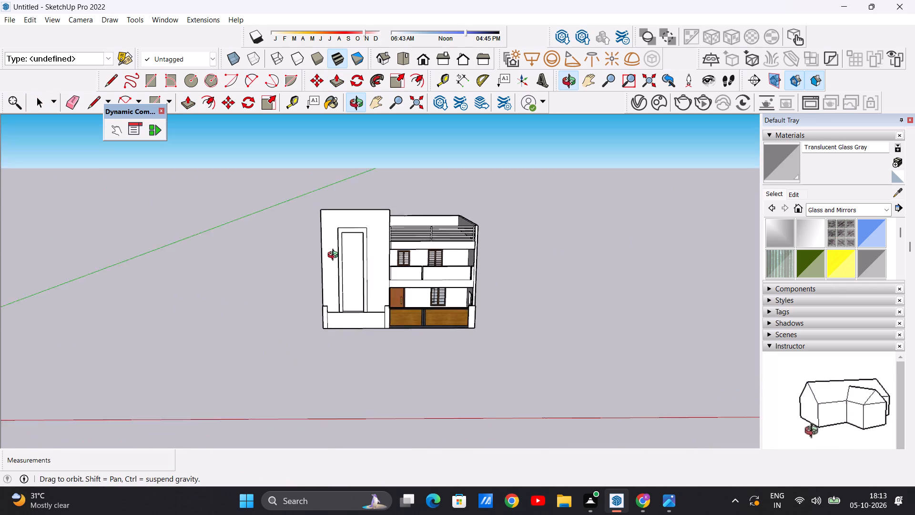
middle_click_drag(335, 256, 239, 250)
scroll(407, 237, "up", 13)
scroll(350, 257, "down", 7)
scroll(444, 249, "up", 2)
scroll(444, 249, "down", 5)
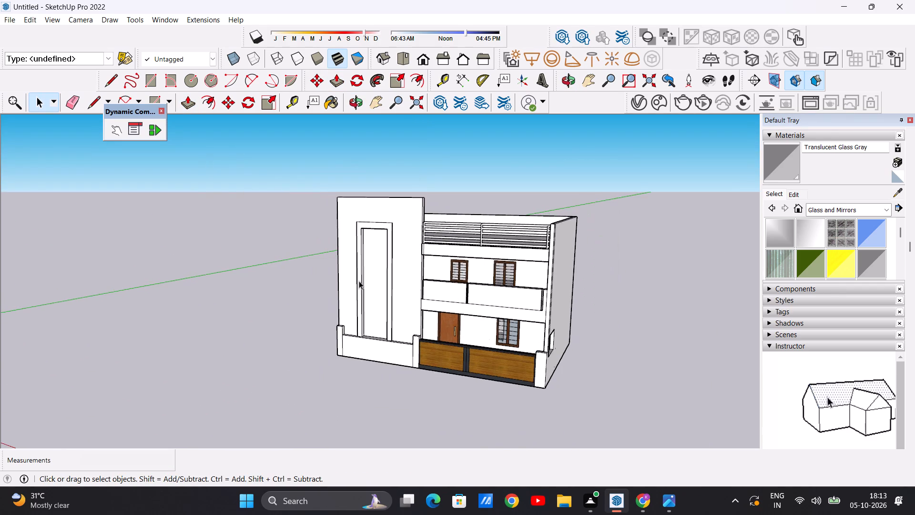
middle_click_drag(359, 281, 437, 436)
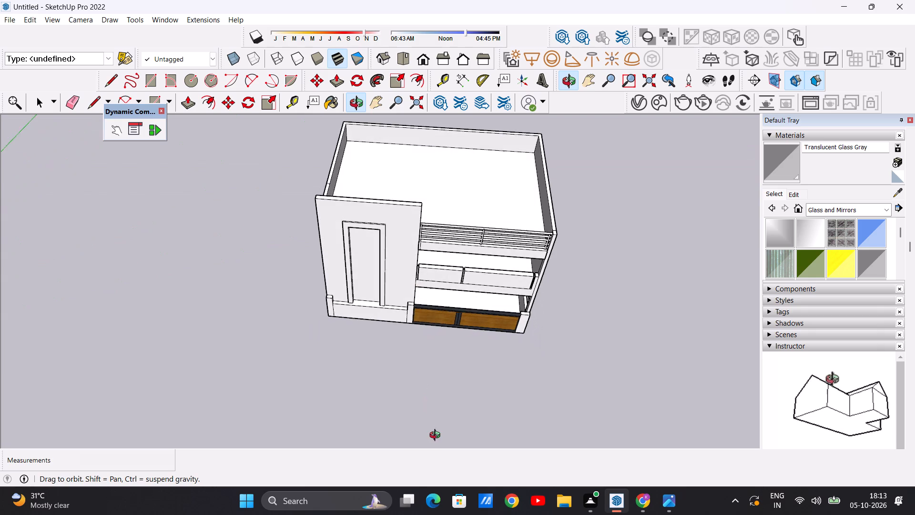
middle_click_drag(437, 436, 444, 267)
scroll(444, 267, "down", 1)
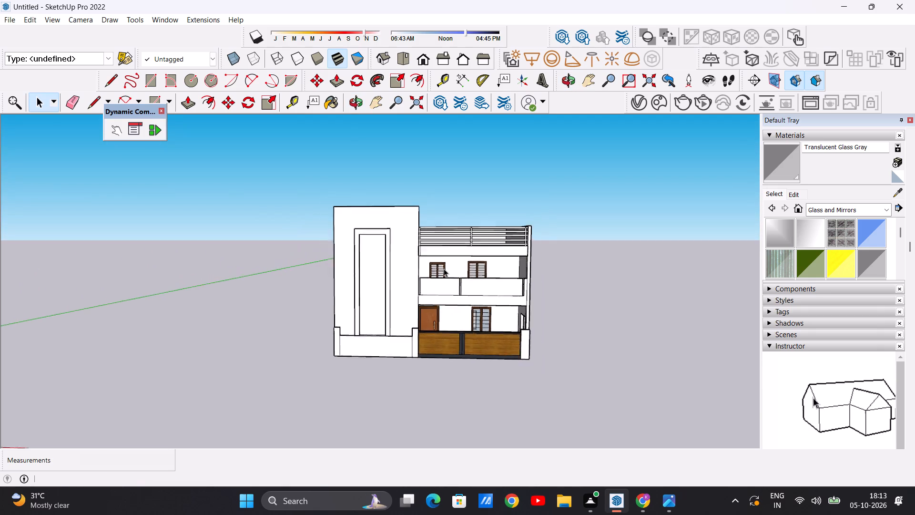
scroll(444, 268, "down", 7)
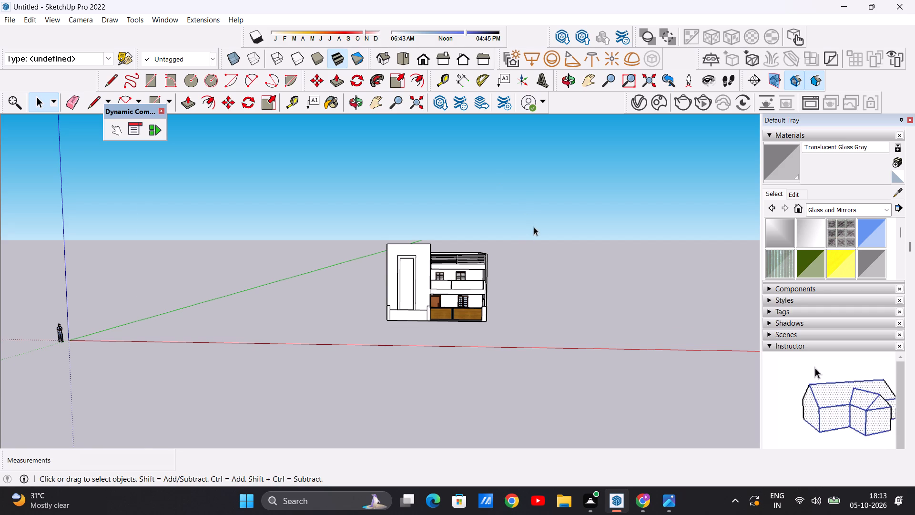
Erase the vertical seam line on the tower wall's terrace-side face, above where the side parapet meets it.
scroll(535, 227, "down", 3)
middle_click_drag(628, 249, 381, 285)
scroll(385, 282, "down", 1)
middle_click_drag(578, 273, 360, 277)
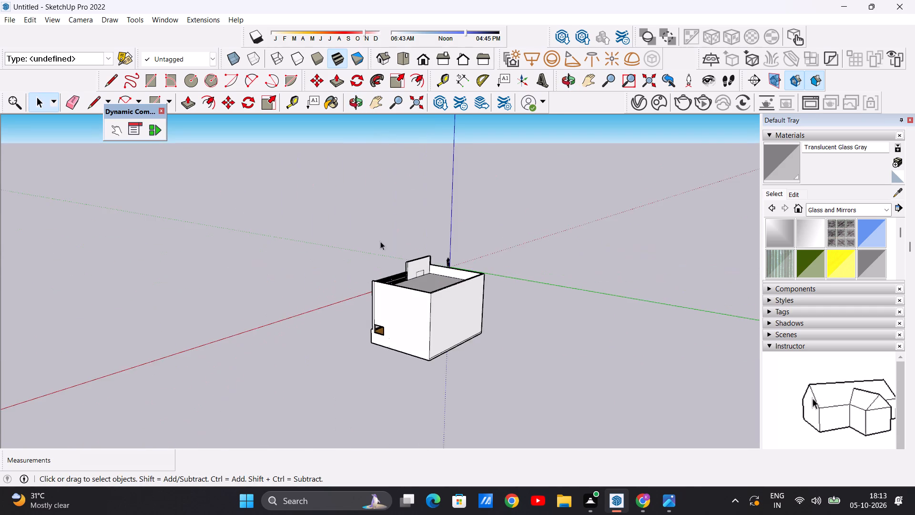
scroll(388, 251, "up", 12)
middle_click_drag(425, 323, 443, 366)
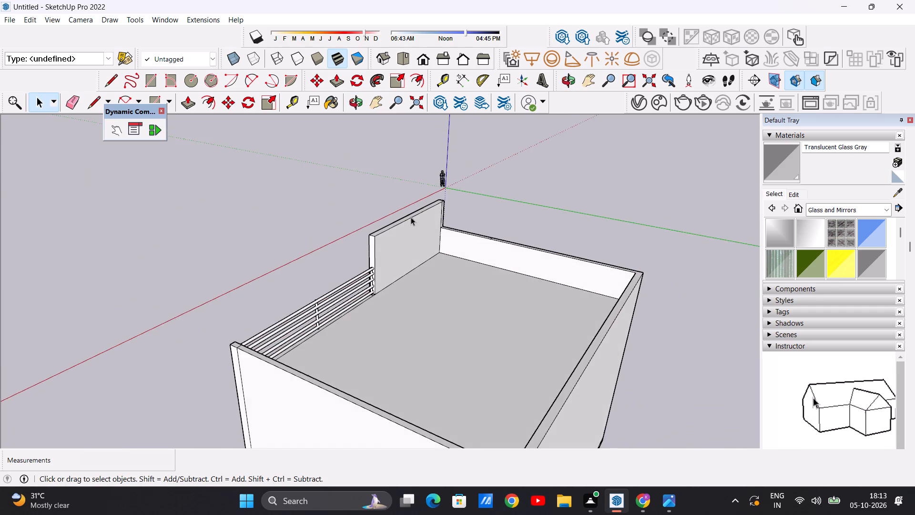
scroll(411, 217, "up", 2)
scroll(470, 295, "down", 9)
scroll(445, 267, "up", 13)
middle_click_drag(425, 305, 519, 305)
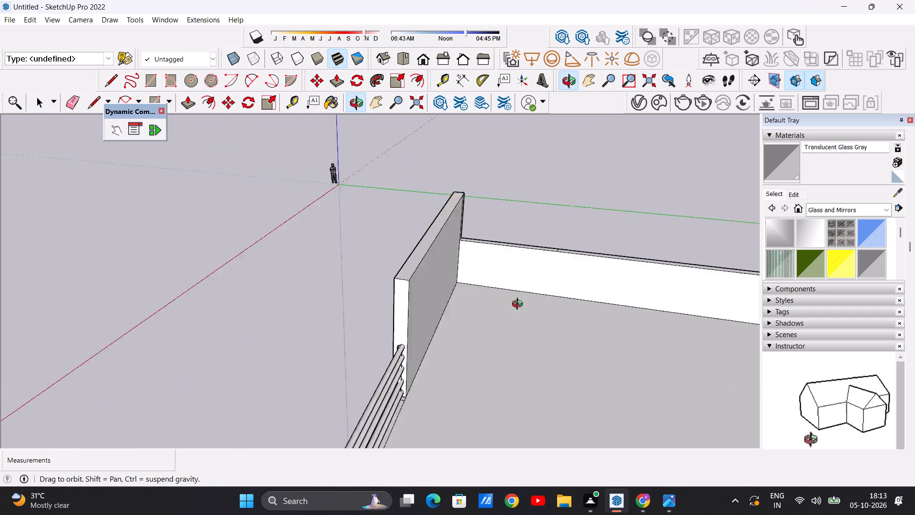
middle_click_drag(519, 305, 401, 282)
middle_click_drag(403, 272, 409, 235)
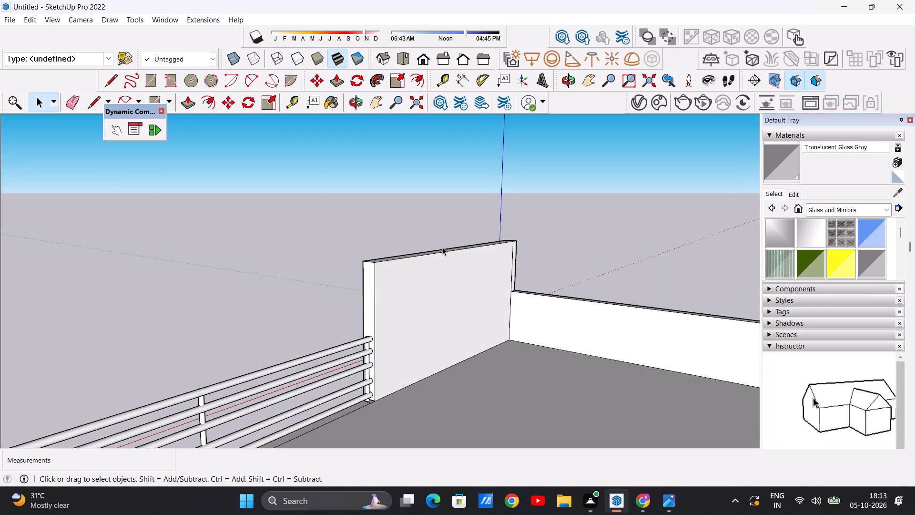
middle_click_drag(543, 290, 481, 290)
scroll(570, 266, "up", 7)
scroll(513, 281, "down", 5)
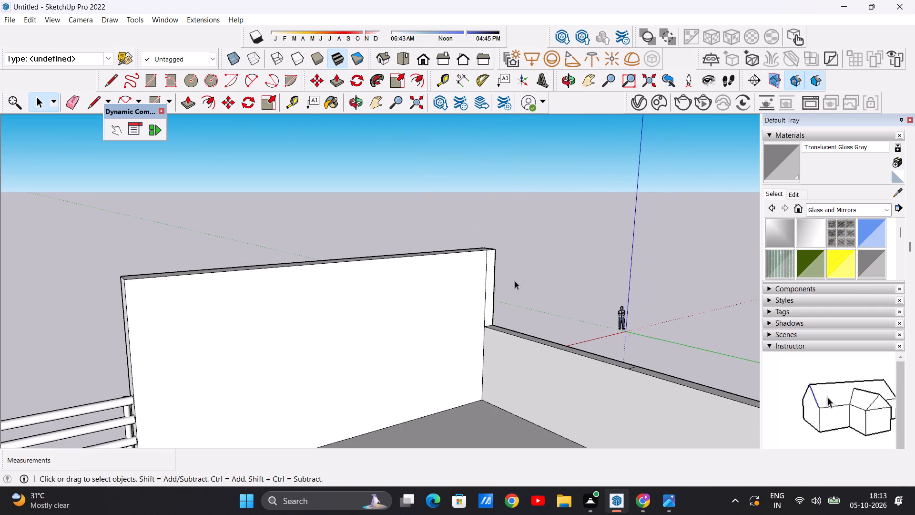
scroll(485, 286, "up", 2)
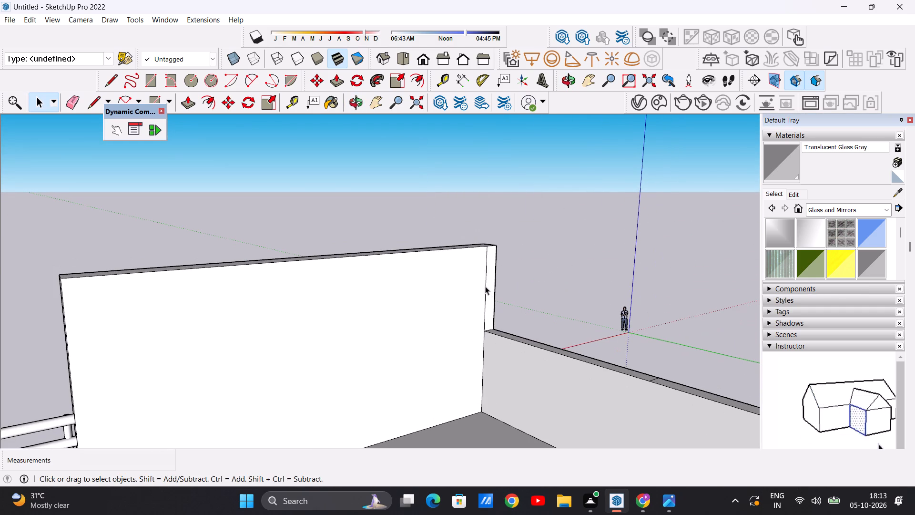
key("e")
scroll(485, 286, "up", 4)
left_click(485, 286)
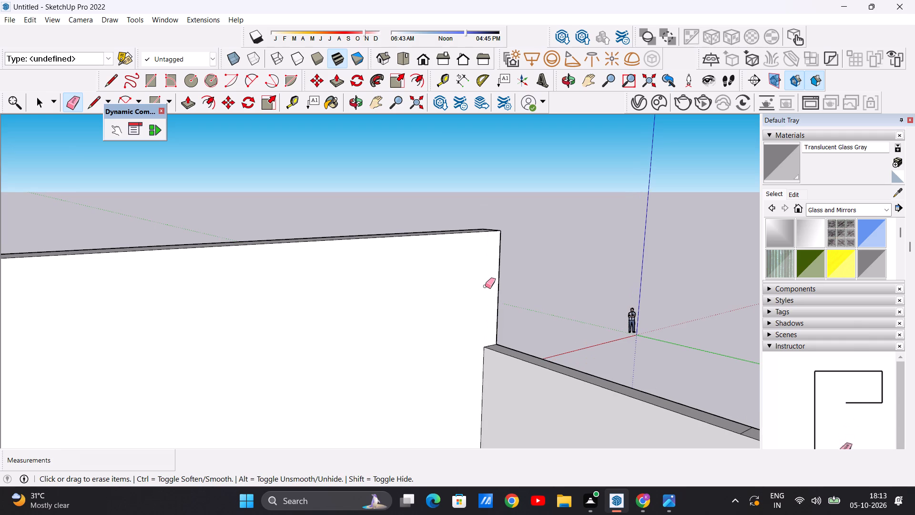
key("space")
Draw a horizontal line about 17' 8" long across the tower wall's terrace-side face, just below its top edge.
scroll(513, 268, "down", 11)
scroll(488, 281, "up", 5)
middle_click_drag(480, 280, 511, 284)
scroll(524, 262, "up", 6)
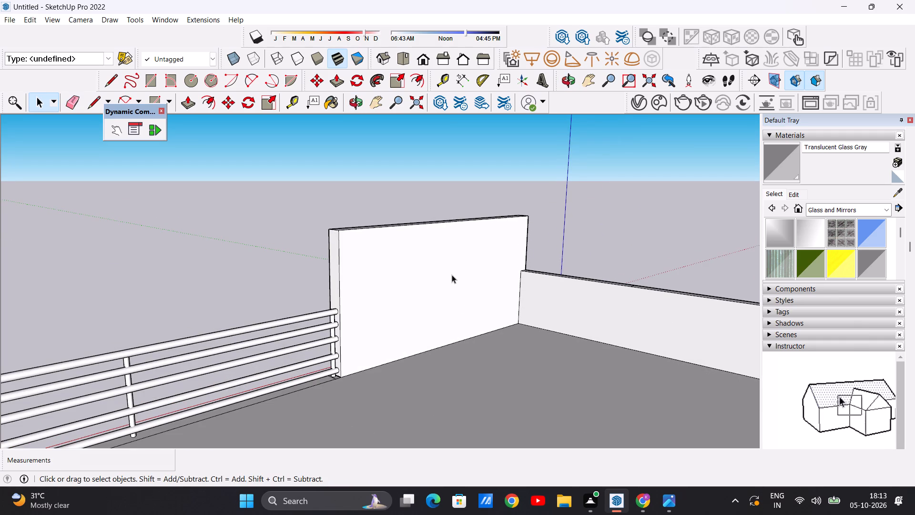
middle_click_drag(446, 271, 601, 291)
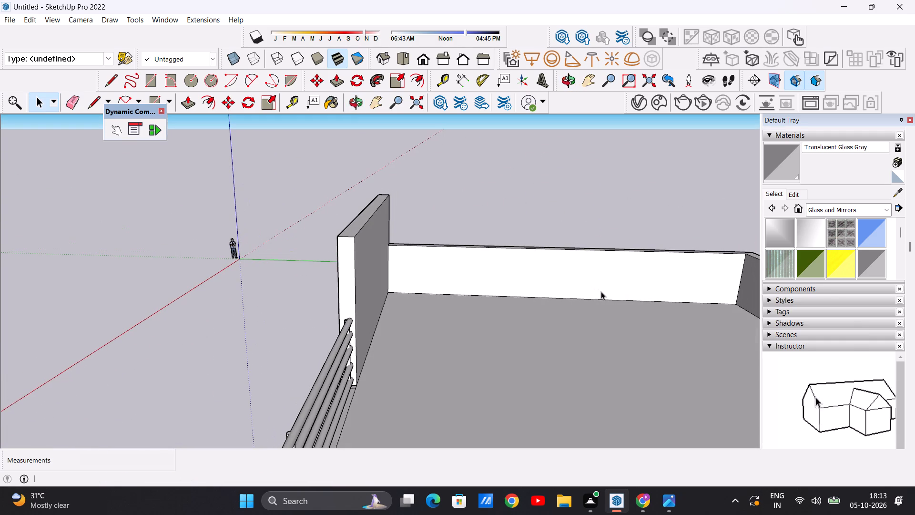
key("l")
middle_click_drag(528, 233, 396, 269)
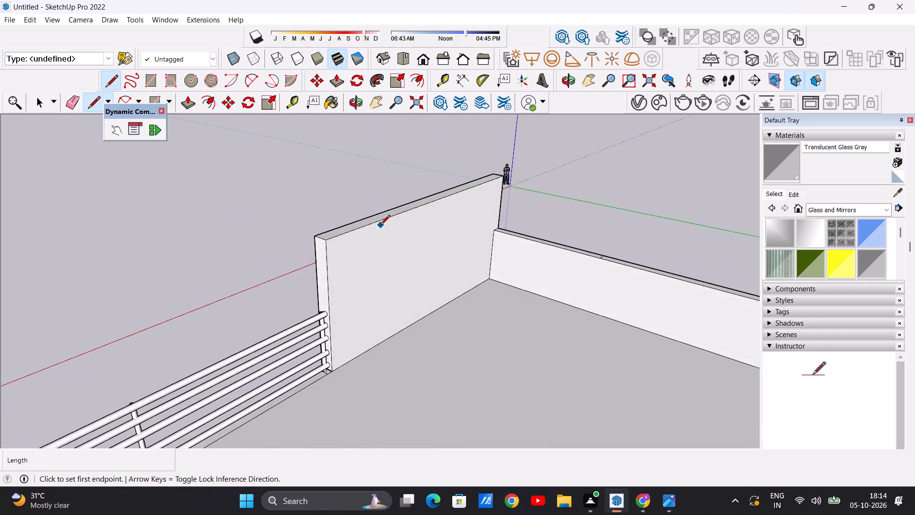
scroll(380, 226, "up", 3)
middle_click_drag(517, 279, 437, 257)
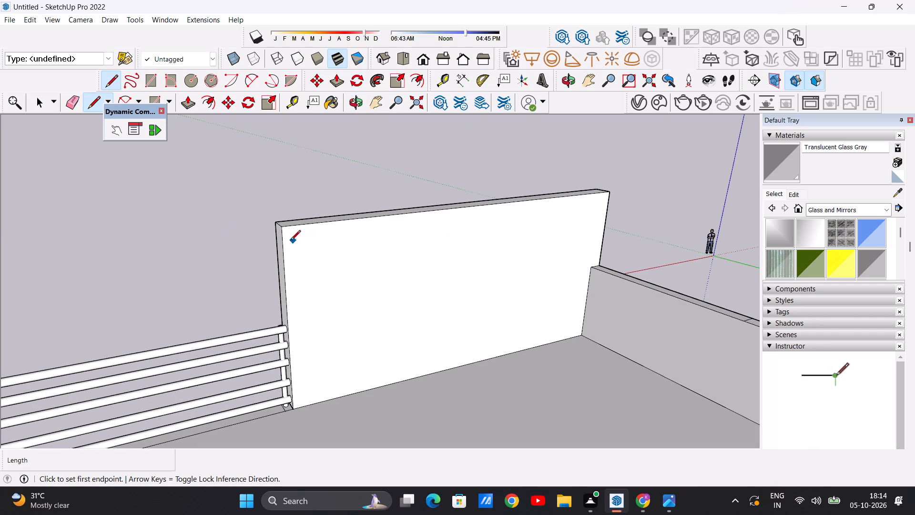
left_click(284, 239)
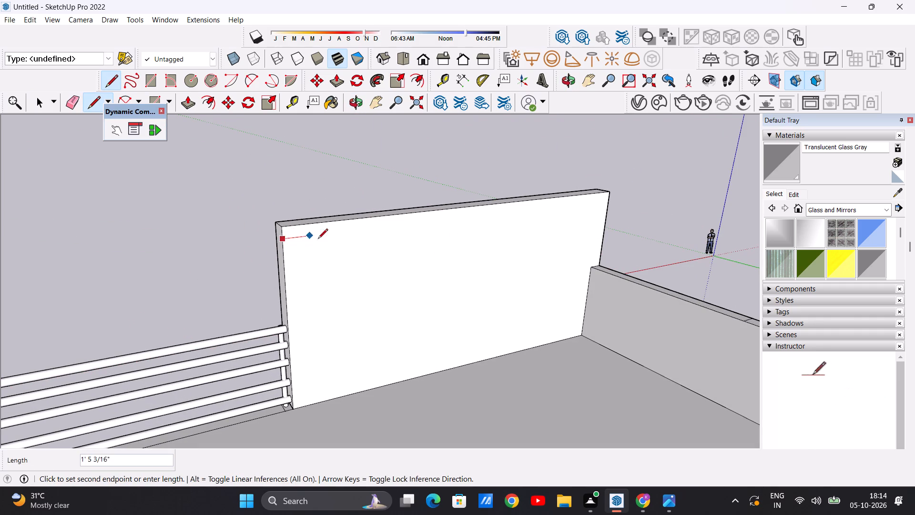
left_click(609, 203)
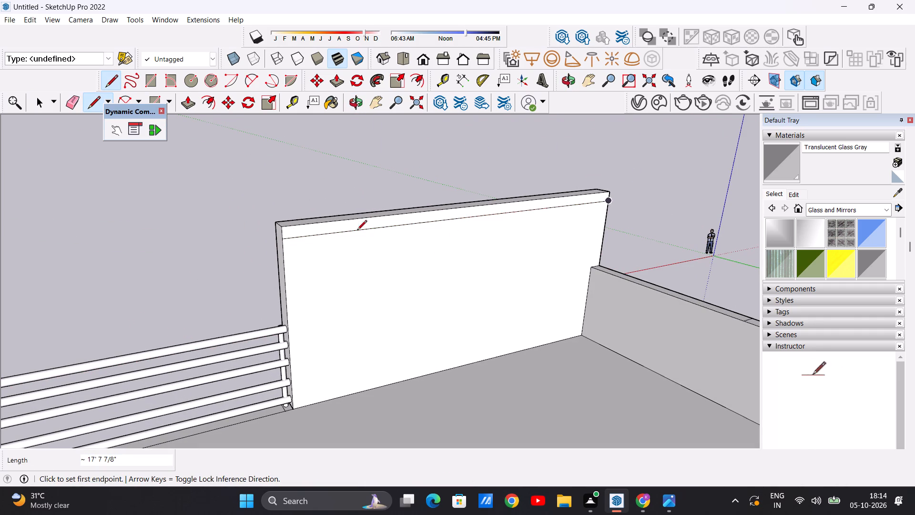
Continue the line around the tower wall's railing-side end, about 10 7/16" wide, and across its full front face.
middle_click_drag(244, 252, 395, 231)
scroll(353, 234, "up", 4)
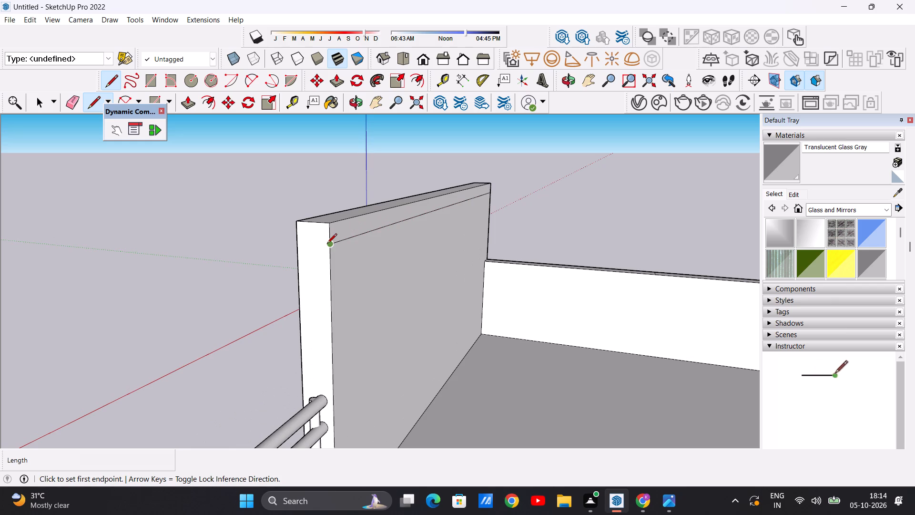
left_click(327, 244)
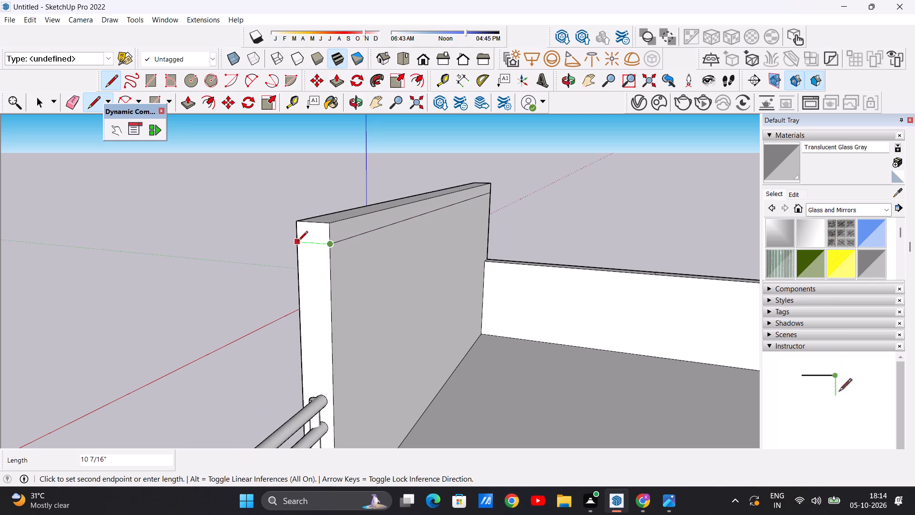
left_click(297, 241)
middle_click_drag(283, 246, 548, 249)
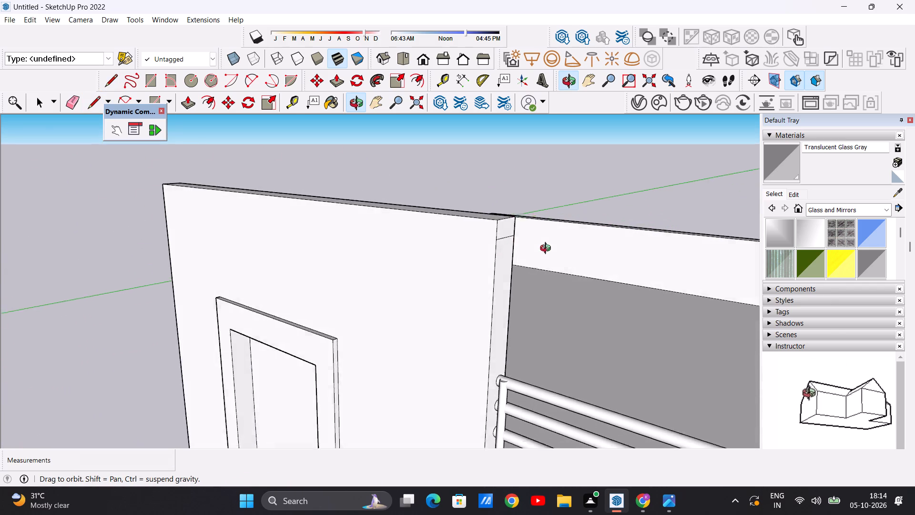
middle_click_drag(548, 249, 560, 246)
left_click(503, 237)
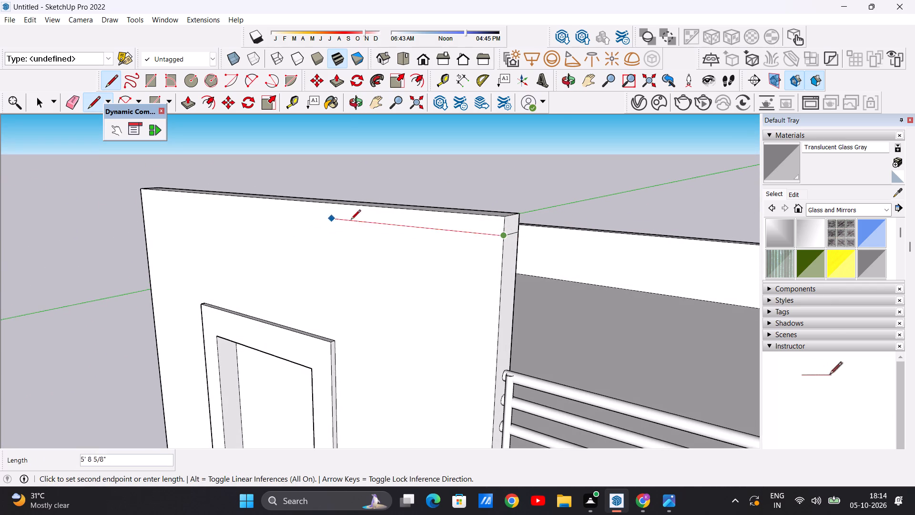
scroll(369, 220, "down", 8)
scroll(219, 214, "up", 7)
scroll(219, 214, "down", 4)
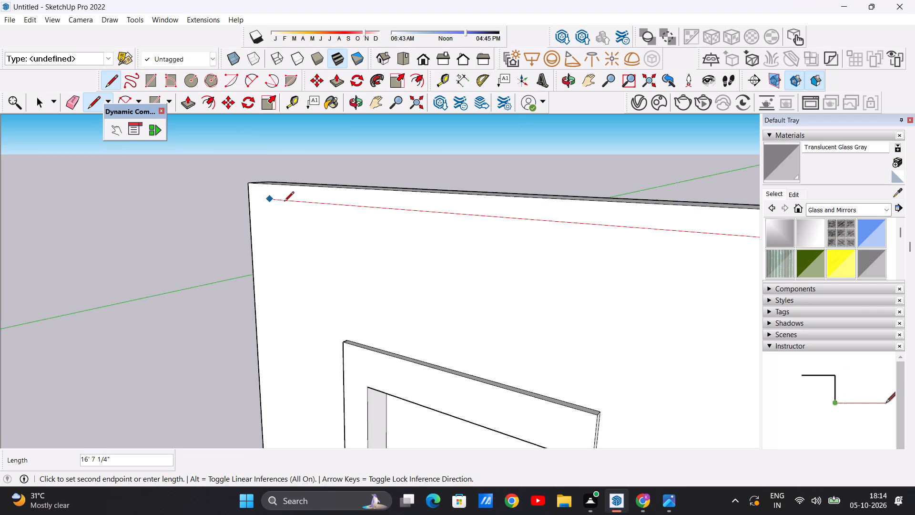
left_click(247, 198)
Close the band around the tower wall's top with a line about 10 7/16" long across its outer end face.
middle_click_drag(239, 209, 282, 221)
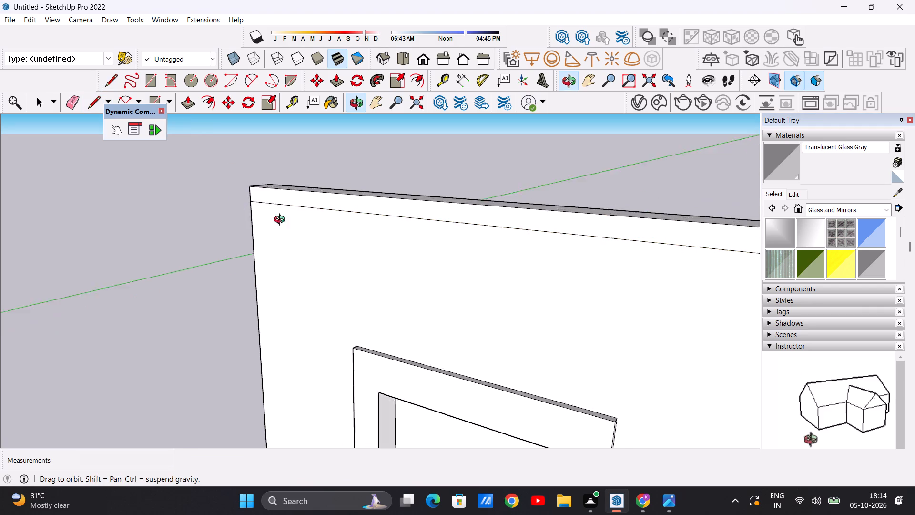
middle_click_drag(282, 221, 542, 215)
scroll(366, 210, "up", 5)
scroll(346, 227, "down", 6)
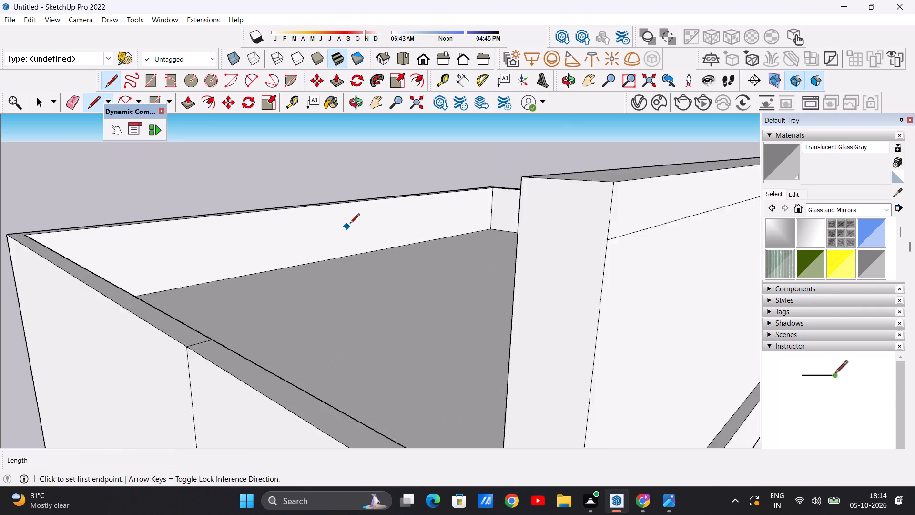
middle_click_drag(369, 241, 431, 224)
scroll(408, 243, "down", 4)
middle_click_drag(477, 237, 511, 251)
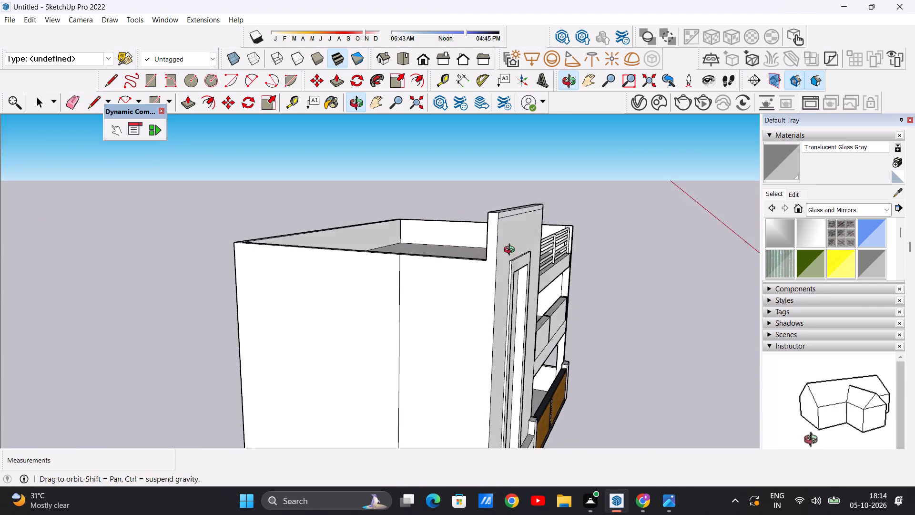
middle_click_drag(511, 251, 579, 263)
scroll(609, 237, "up", 6)
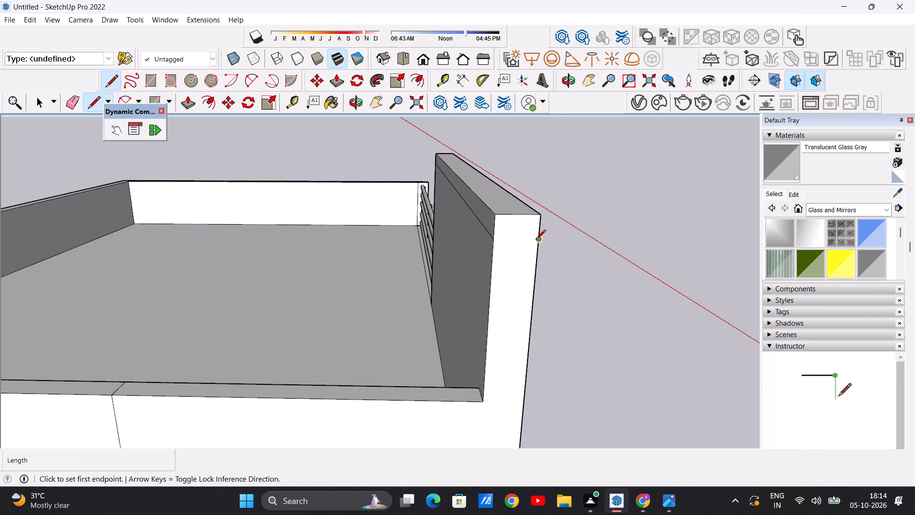
left_click(536, 240)
left_click(492, 239)
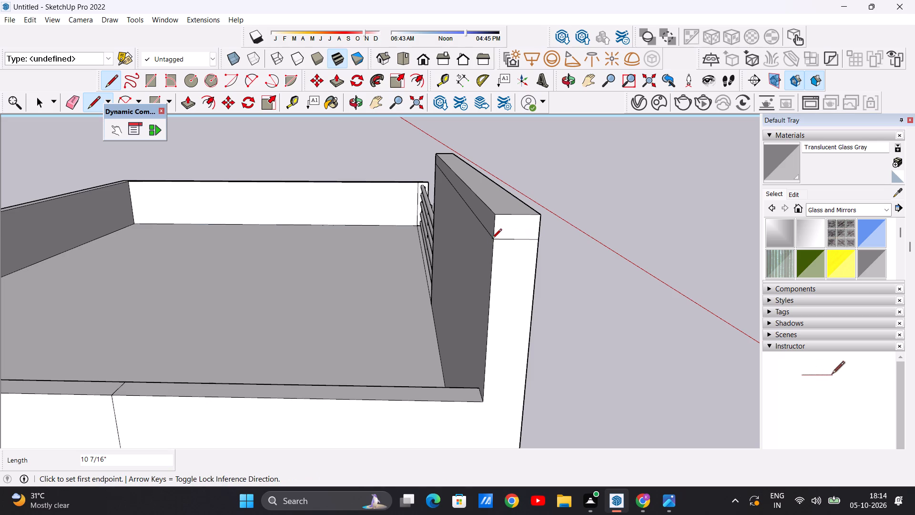
Examine the top band of the tower wall up close, the whole front elevation, and the terrace side.
scroll(491, 239, "up", 5)
key("space")
scroll(498, 260, "up", 7)
scroll(487, 205, "down", 3)
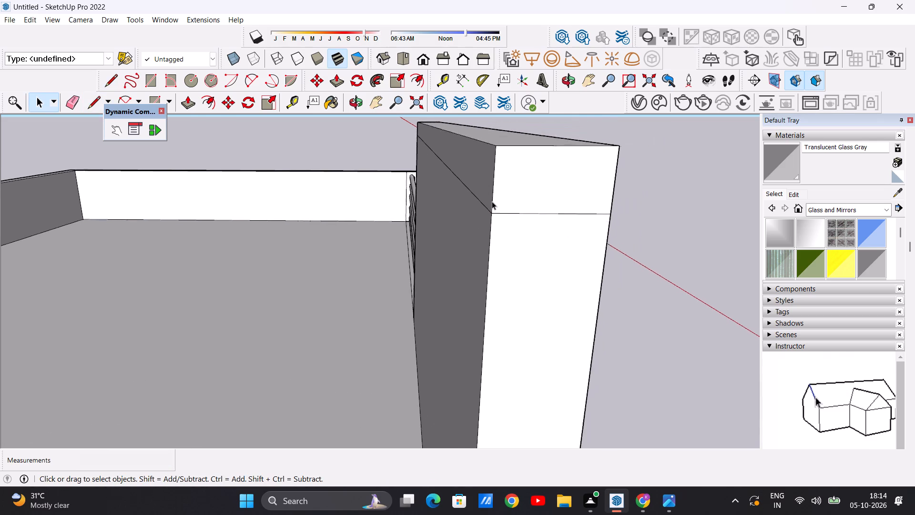
scroll(492, 201, "down", 2)
scroll(491, 202, "up", 3)
middle_click_drag(491, 202, 538, 210)
scroll(538, 210, "up", 1)
scroll(476, 217, "up", 14)
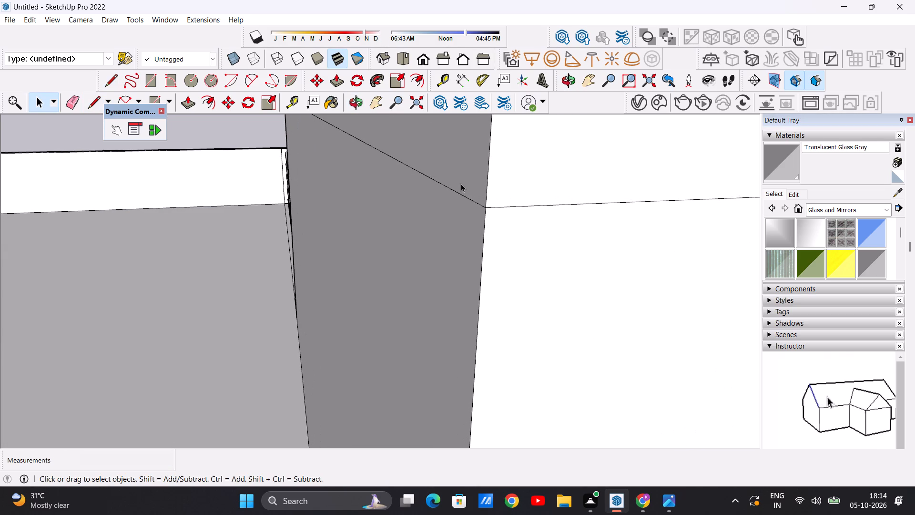
scroll(461, 184, "down", 11)
scroll(469, 196, "down", 20)
scroll(469, 196, "down", 1)
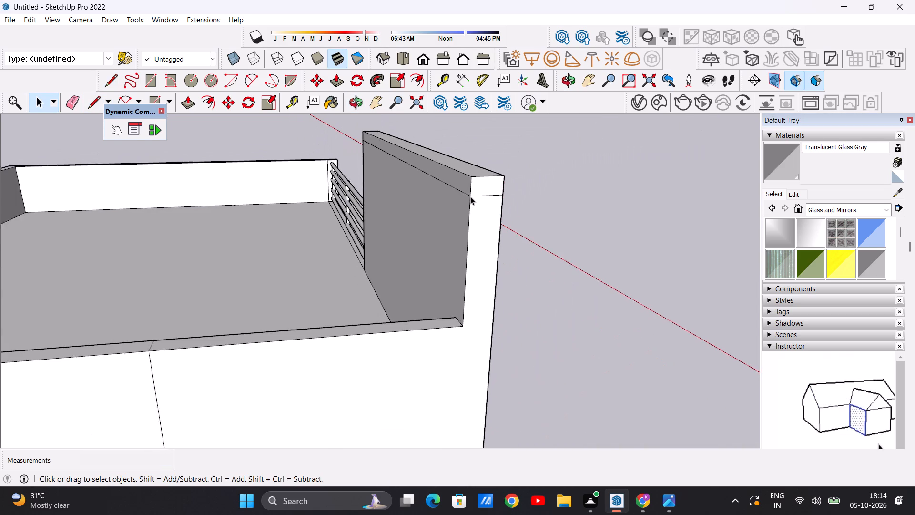
scroll(470, 196, "down", 3)
middle_click_drag(571, 221, 308, 176)
scroll(649, 275, "down", 12)
middle_click_drag(667, 258, 363, 247)
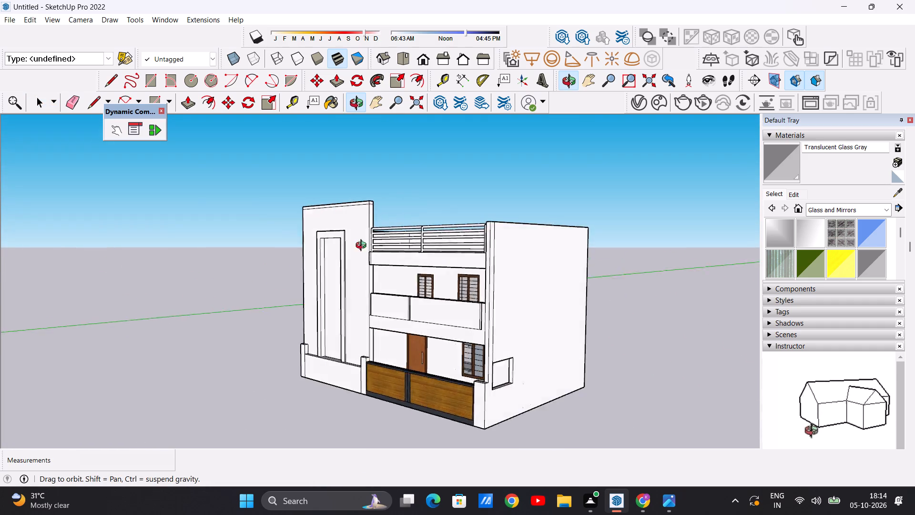
middle_click_drag(363, 247, 225, 312)
scroll(317, 204, "up", 8)
middle_click_drag(314, 336, 300, 290)
scroll(347, 298, "down", 6)
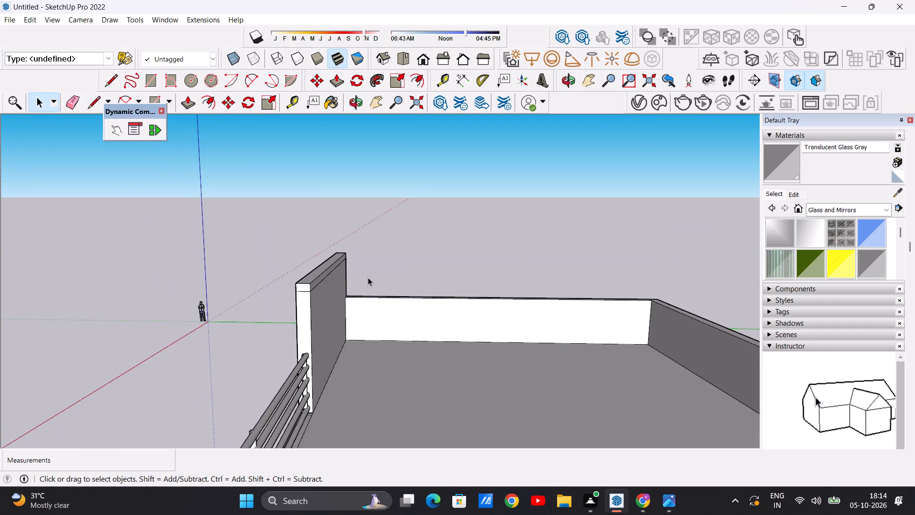
scroll(230, 278, "up", 5)
scroll(285, 279, "down", 5)
middle_click_drag(398, 318, 342, 289)
scroll(346, 289, "down", 1)
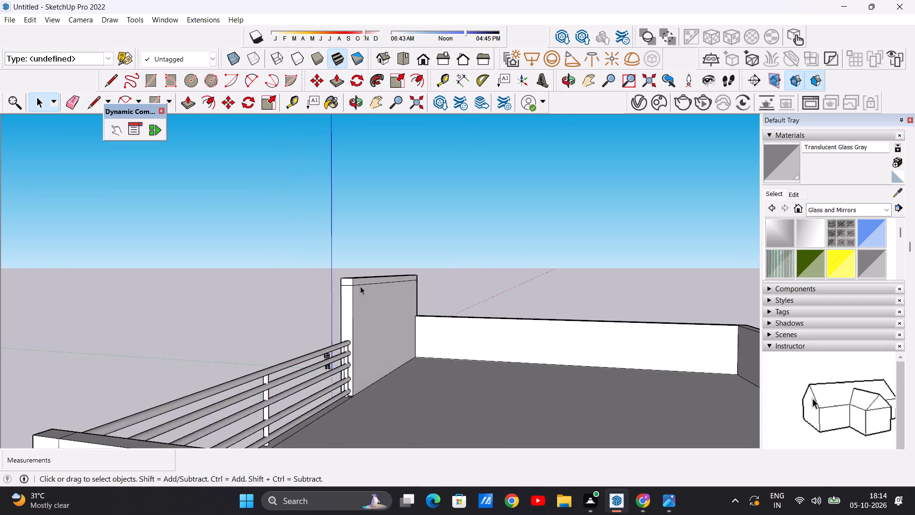
scroll(360, 286, "up", 3)
middle_click_drag(360, 286, 346, 309)
scroll(366, 272, "down", 1)
scroll(366, 271, "up", 2)
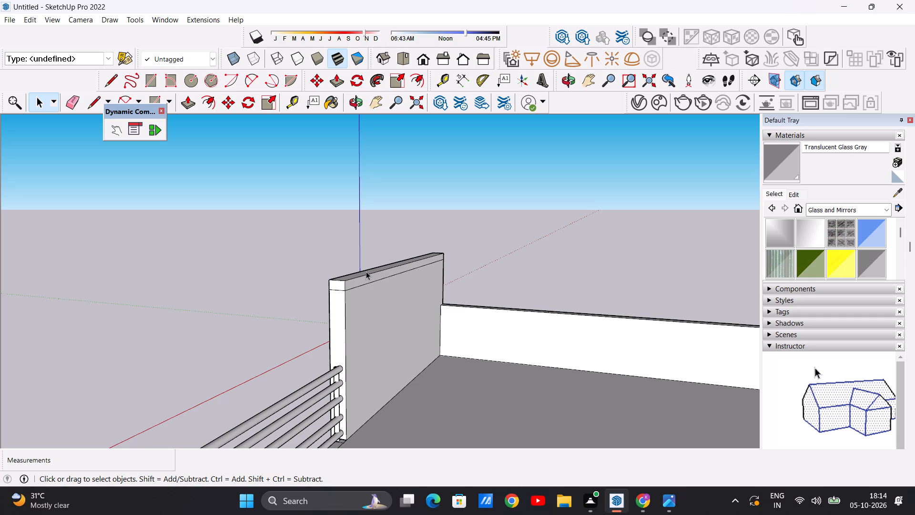
Push/Pull the top band of the tower wall's terrace-side face several feet out over the terrace as an overhanging slab.
scroll(408, 237, "down", 2)
scroll(376, 279, "up", 4)
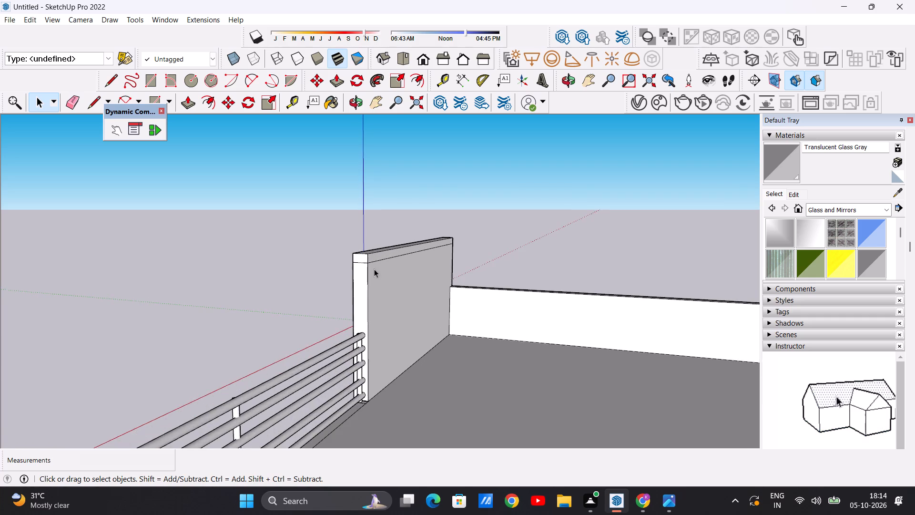
scroll(374, 269, "up", 2)
middle_click_drag(374, 269, 400, 319)
middle_click_drag(401, 278, 364, 259)
scroll(371, 251, "up", 3)
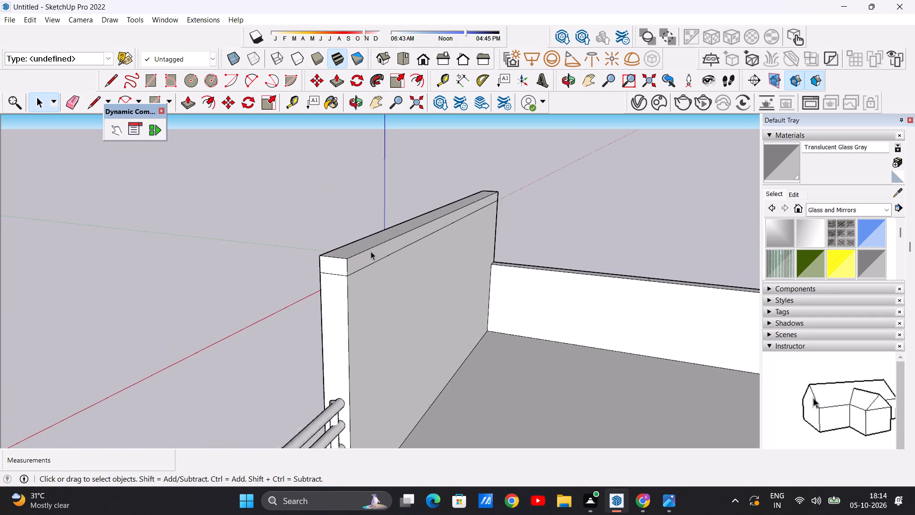
scroll(371, 251, "up", 3)
key("p")
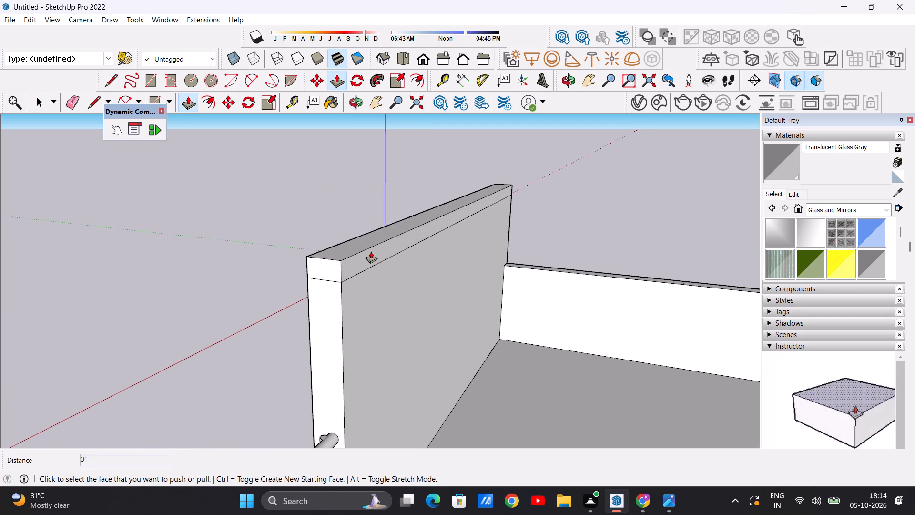
left_click(352, 259)
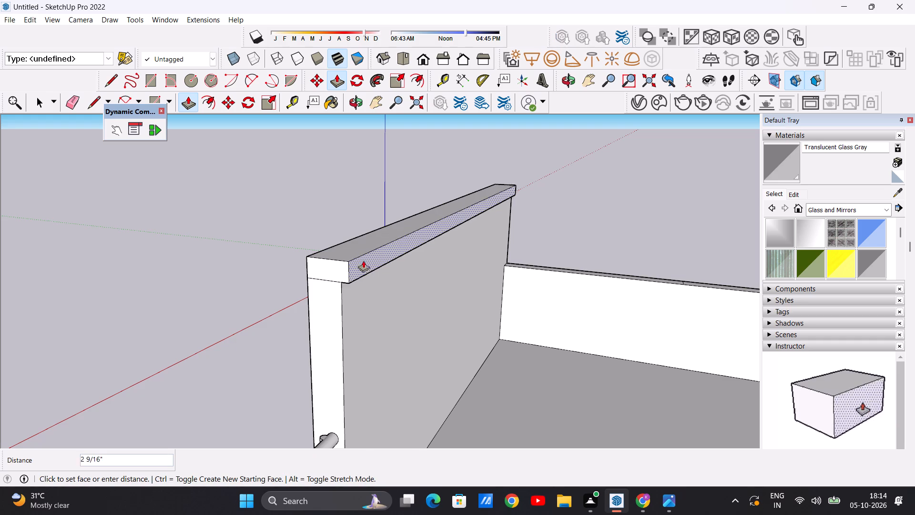
scroll(520, 259, "down", 8)
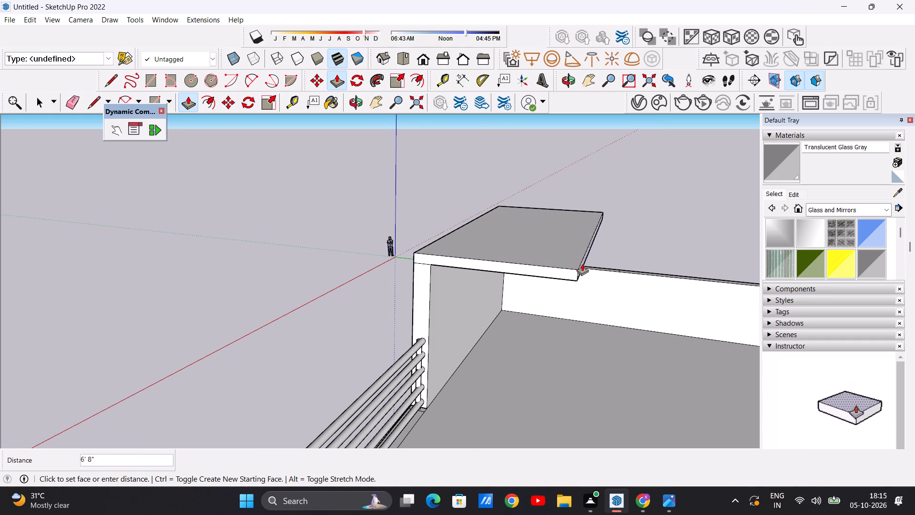
left_click(598, 269)
key("space")
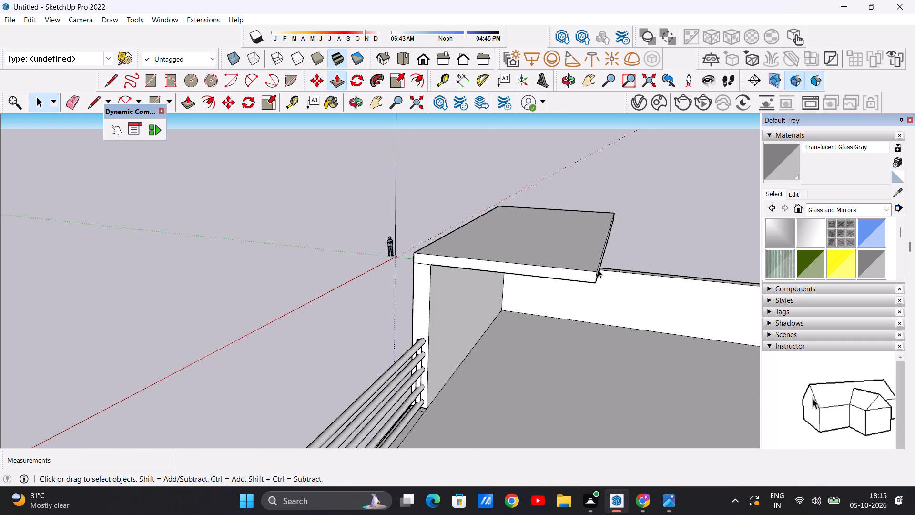
Push/Pull the tower wall's terrace-side face about 6' out beneath the overhanging top slab, thickening the tower.
middle_click_drag(513, 341, 538, 317)
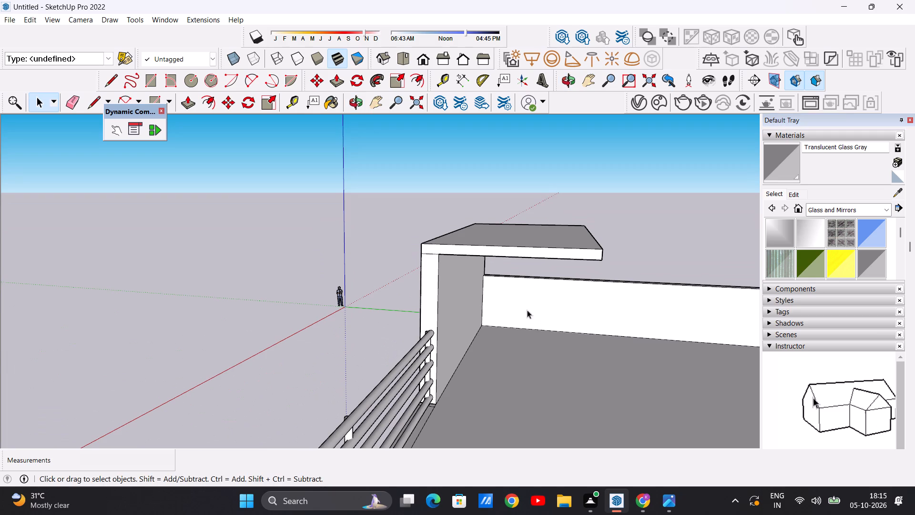
scroll(517, 305, "up", 1)
scroll(517, 305, "down", 3)
middle_click_drag(526, 305, 478, 294)
scroll(471, 292, "down", 1)
scroll(465, 300, "up", 2)
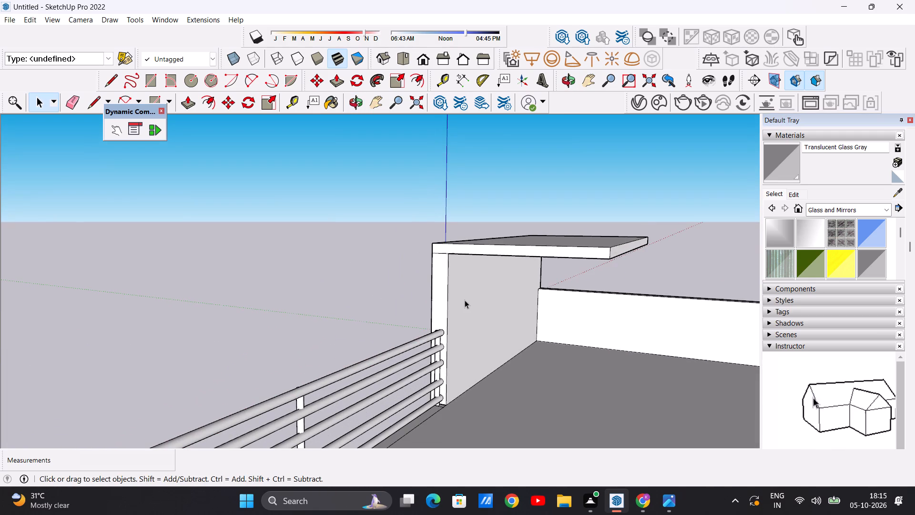
scroll(465, 300, "up", 2)
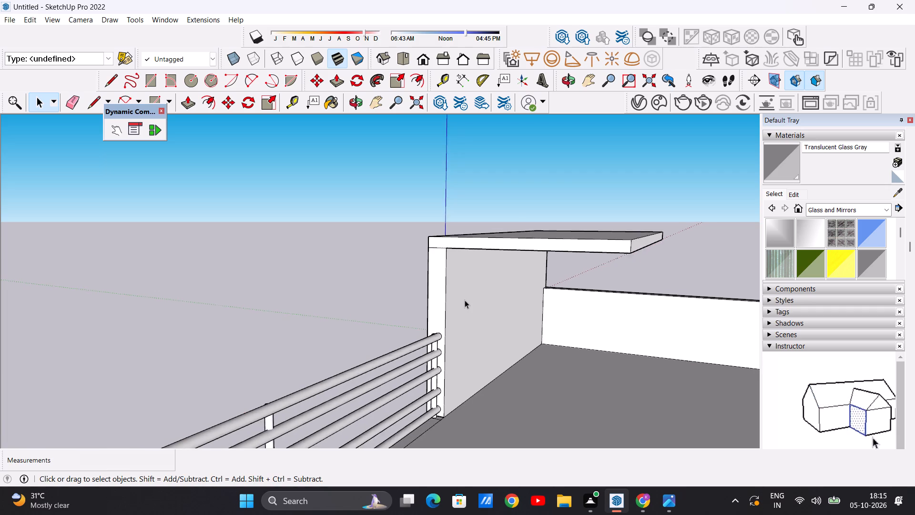
scroll(465, 300, "up", 3)
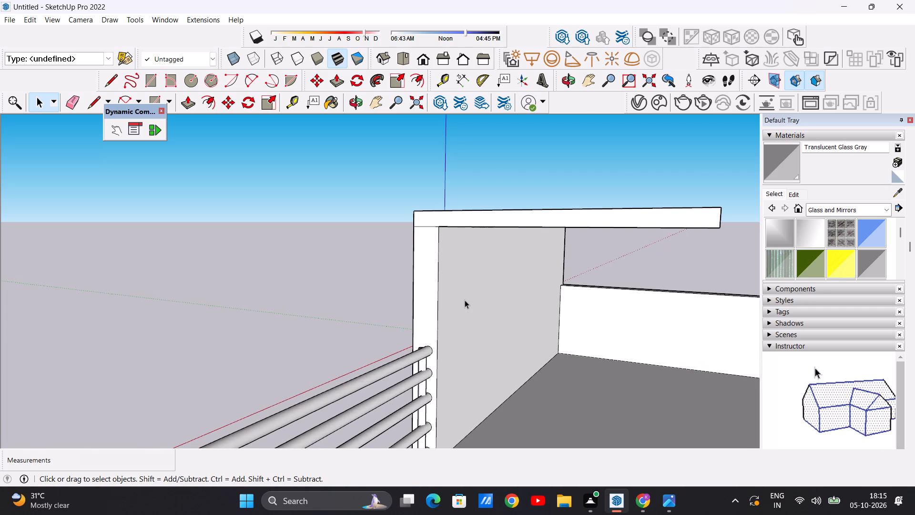
key("p")
left_click(464, 288)
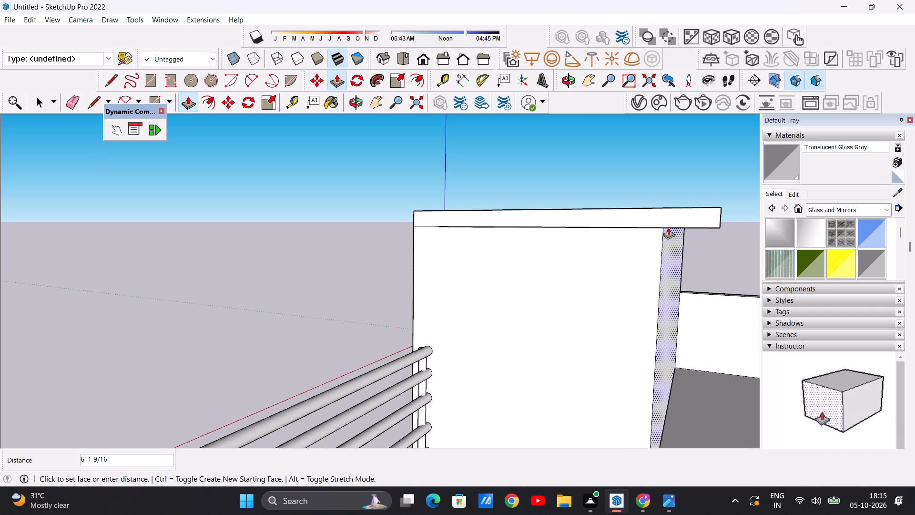
left_click(670, 222)
key("space")
Examine the thickened tower, its projecting top slab and the terrace railing, as well as the whole front elevation.
scroll(576, 315, "down", 2)
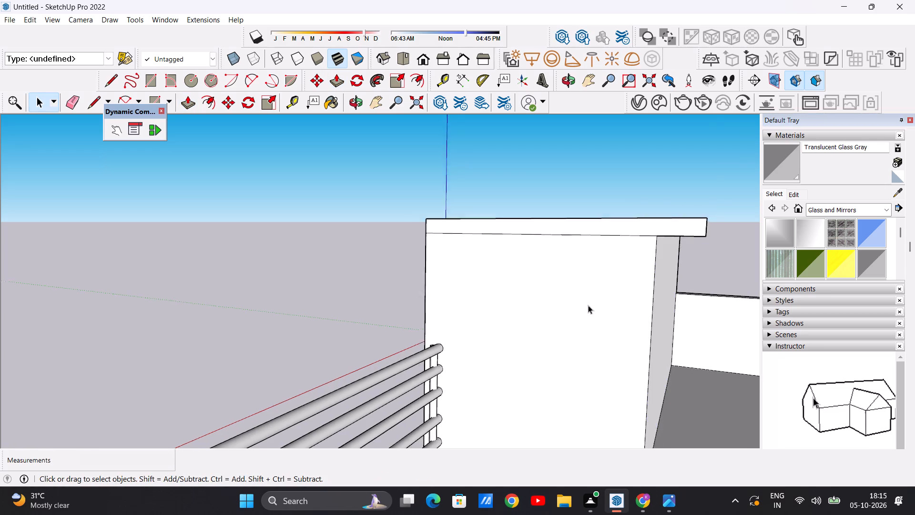
scroll(588, 305, "down", 9)
middle_click_drag(513, 295, 698, 267)
scroll(401, 272, "up", 1)
middle_click_drag(394, 275, 509, 306)
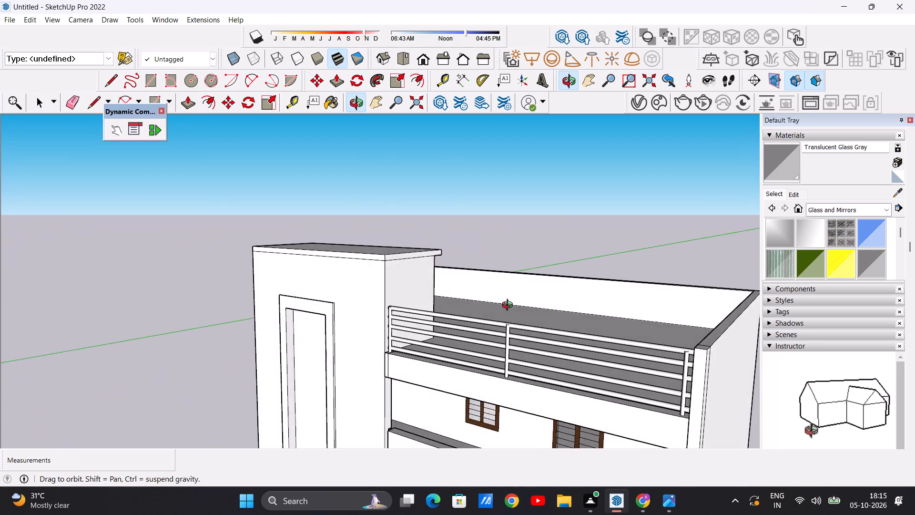
middle_click_drag(509, 306, 570, 300)
scroll(537, 282, "down", 6)
scroll(412, 260, "up", 6)
middle_click_drag(457, 273, 457, 274)
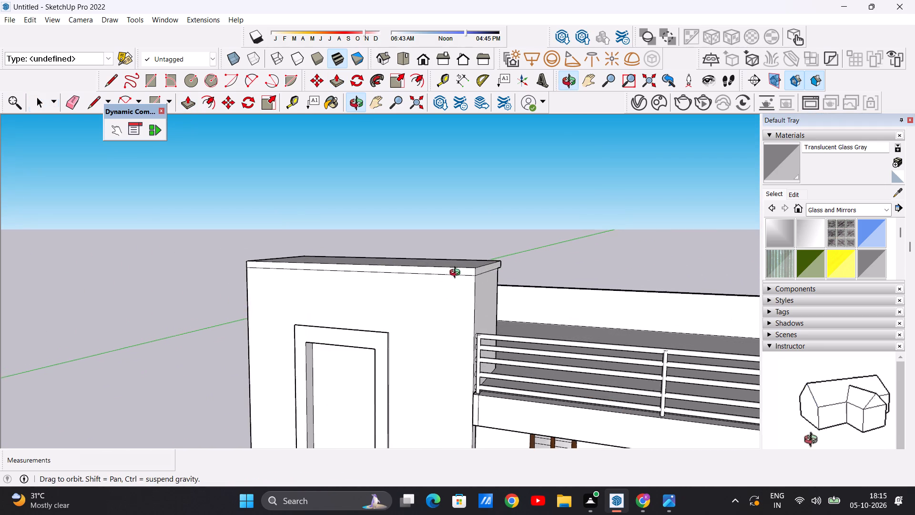
middle_click_drag(457, 274, 365, 290)
scroll(423, 271, "up", 4)
scroll(438, 270, "down", 14)
scroll(354, 324, "up", 1)
middle_click_drag(354, 324, 355, 324)
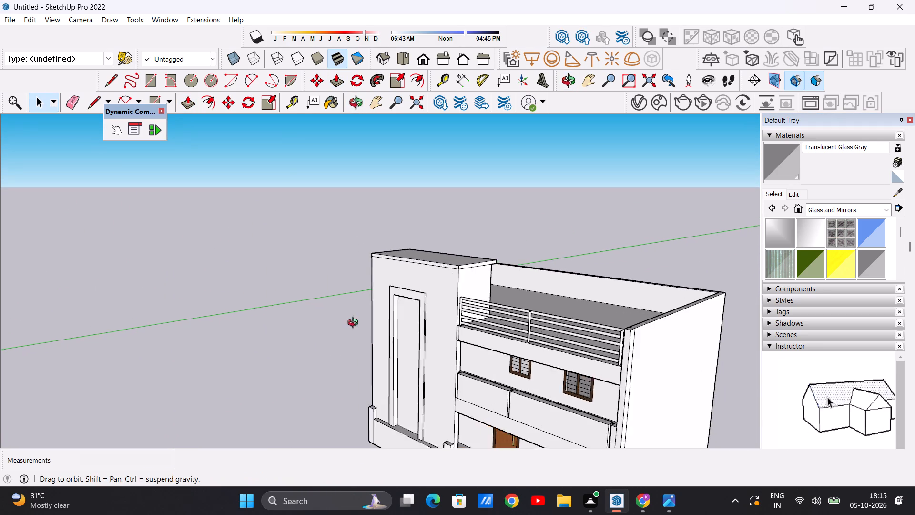
middle_click_drag(355, 324, 457, 286)
scroll(482, 305, "down", 9)
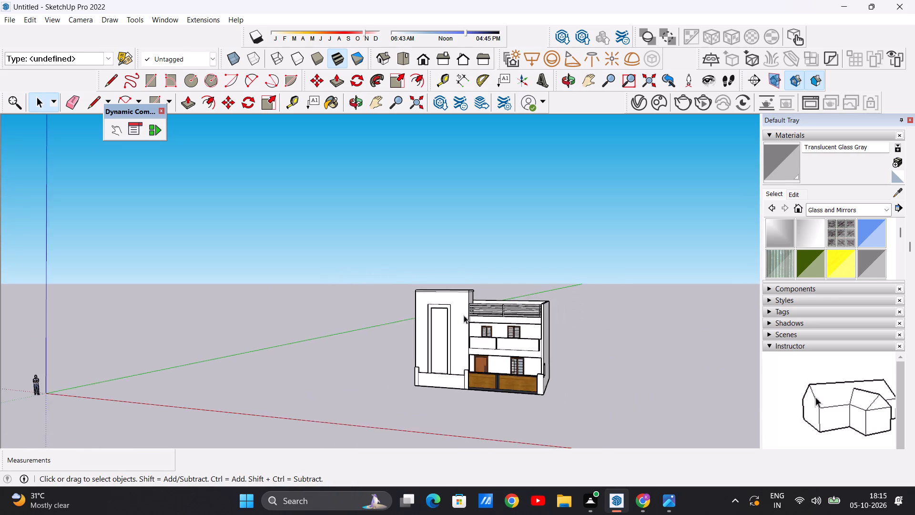
scroll(437, 323, "up", 8)
middle_click_drag(494, 339, 513, 323)
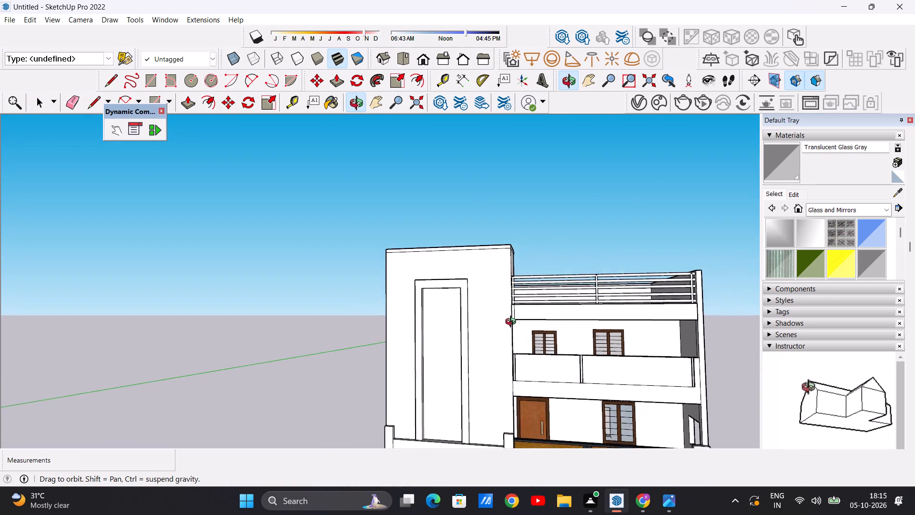
middle_click_drag(513, 323, 529, 313)
scroll(416, 332, "down", 9)
scroll(462, 359, "up", 7)
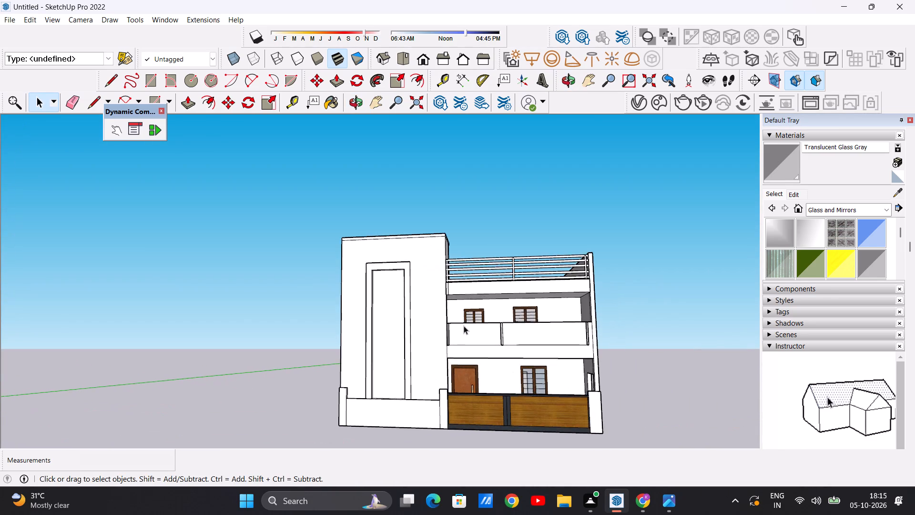
scroll(464, 326, "up", 3)
scroll(468, 303, "down", 4)
middle_click_drag(477, 282, 521, 299)
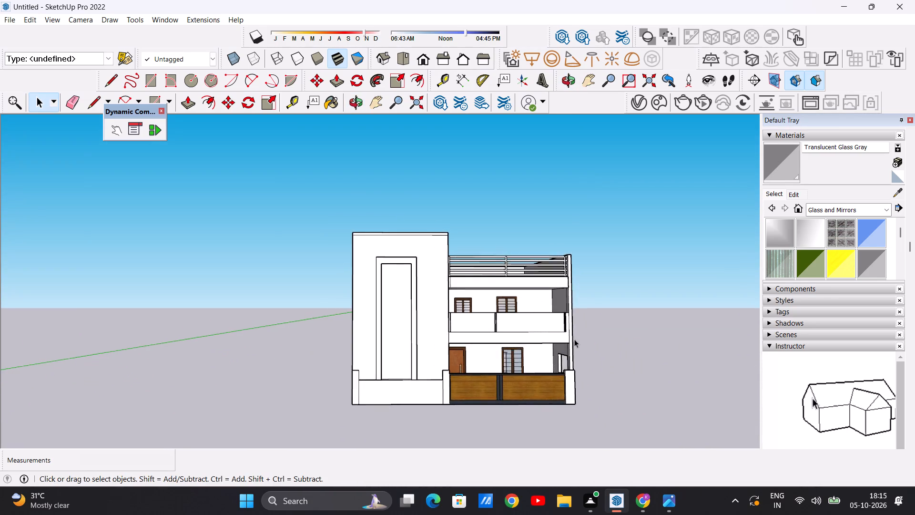
scroll(574, 339, "up", 8)
scroll(461, 315, "down", 6)
middle_click_drag(478, 325, 452, 311)
Examine the first-floor balcony front and the posts between its panels, close up and within the facade.
scroll(460, 298, "up", 8)
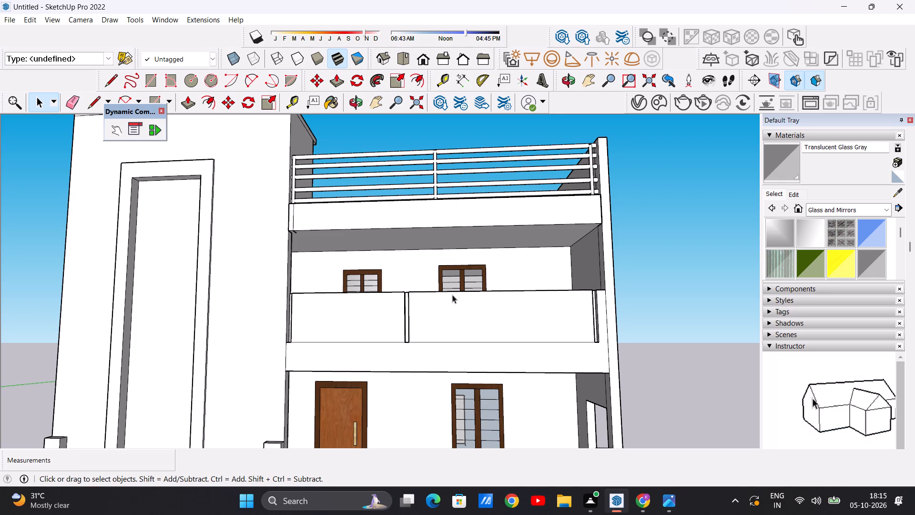
scroll(448, 293, "down", 10)
scroll(412, 297, "up", 6)
middle_click_drag(469, 298, 459, 349)
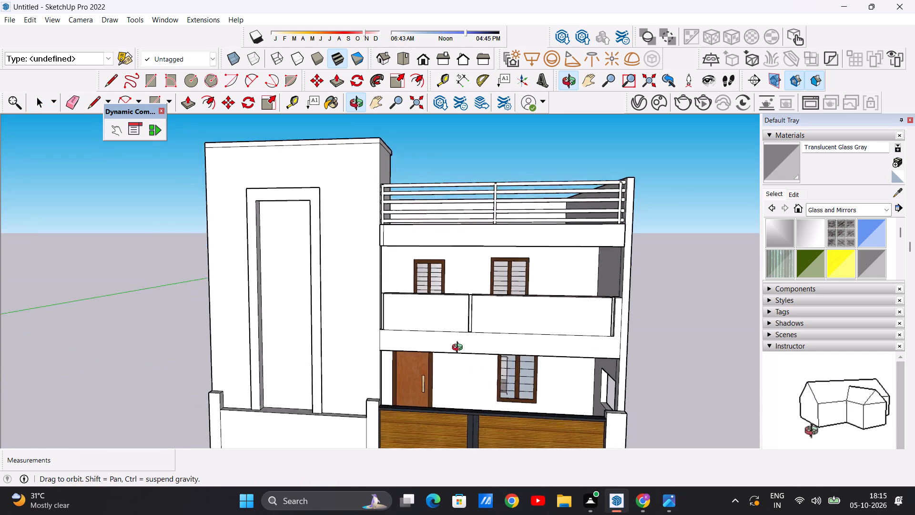
middle_click_drag(459, 349, 454, 372)
scroll(465, 322, "up", 7)
scroll(489, 296, "down", 17)
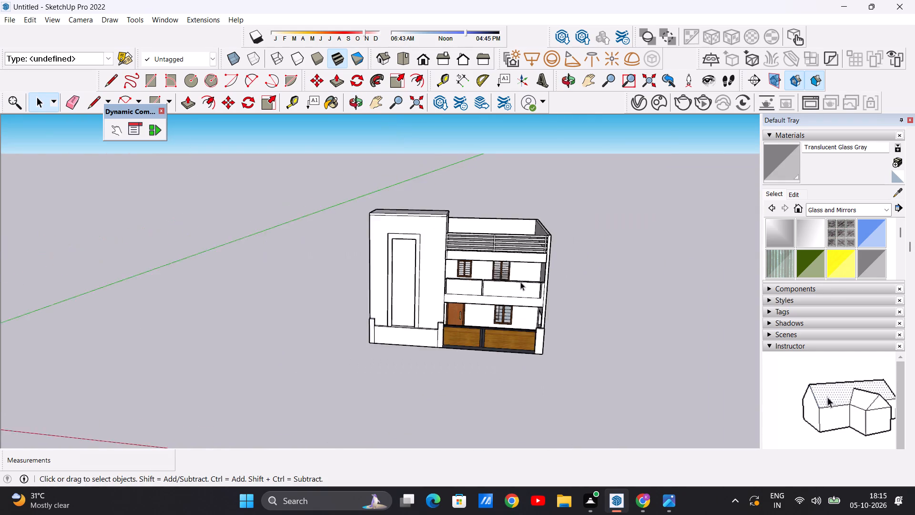
middle_click_drag(558, 294, 464, 282)
scroll(450, 292, "up", 14)
middle_click_drag(442, 281, 466, 306)
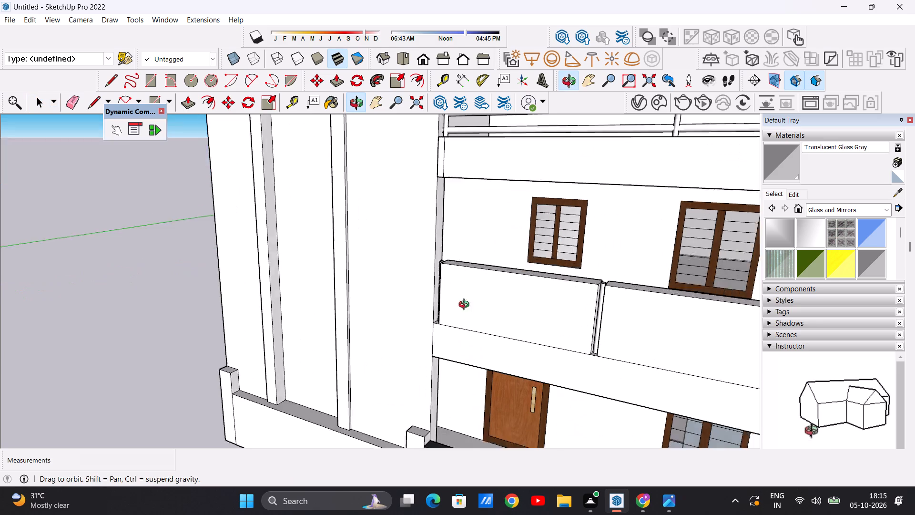
middle_click_drag(466, 306, 433, 289)
scroll(505, 288, "down", 11)
scroll(497, 283, "up", 6)
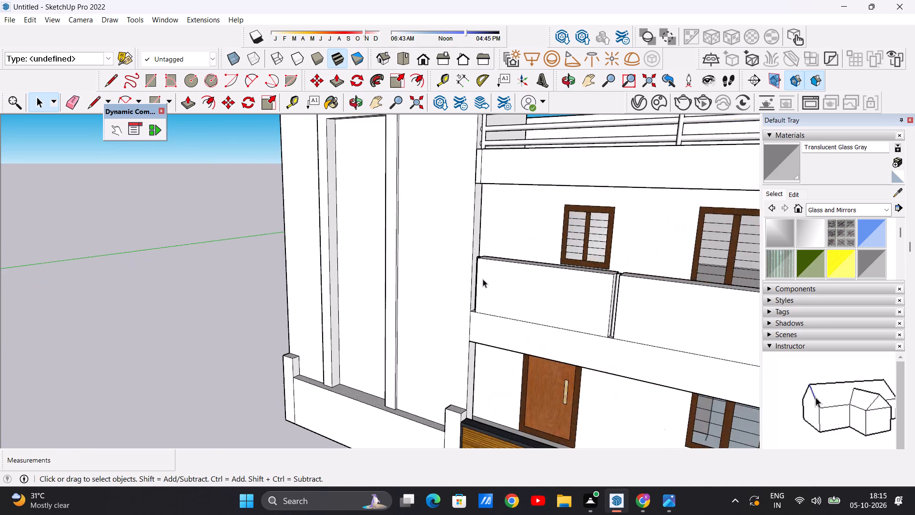
scroll(483, 279, "up", 14)
scroll(439, 302, "down", 7)
middle_click_drag(472, 291, 567, 299)
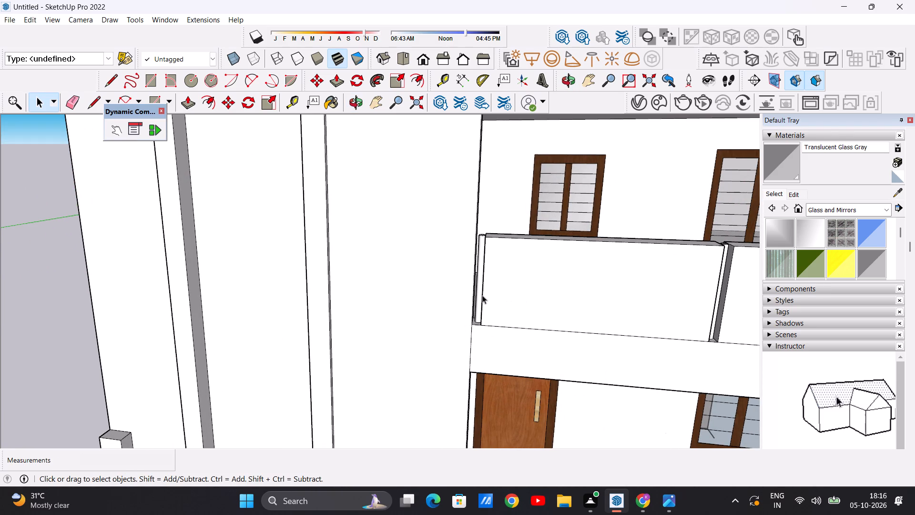
scroll(419, 274, "down", 8)
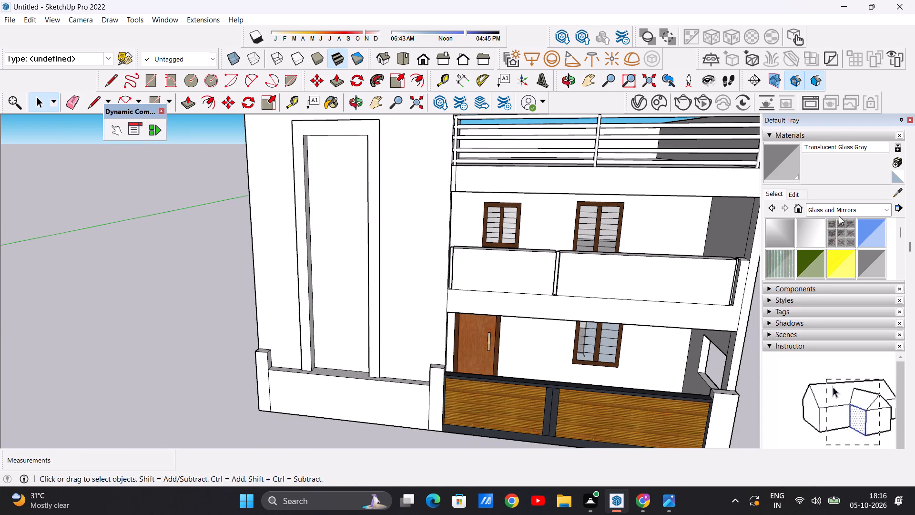
Paint the side and top of the balcony post beside the tower with Formica Laminate Dark from the Synthetic Surfaces materials.
left_click(886, 210)
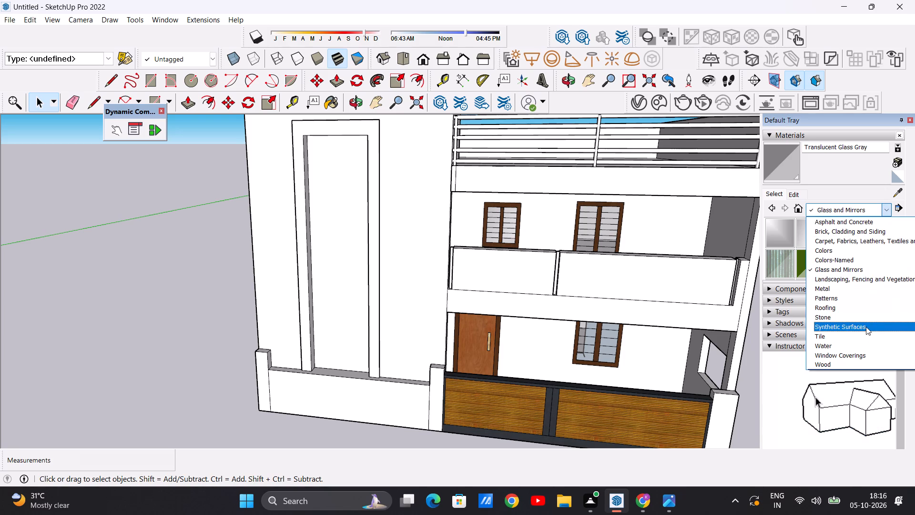
left_click(861, 323)
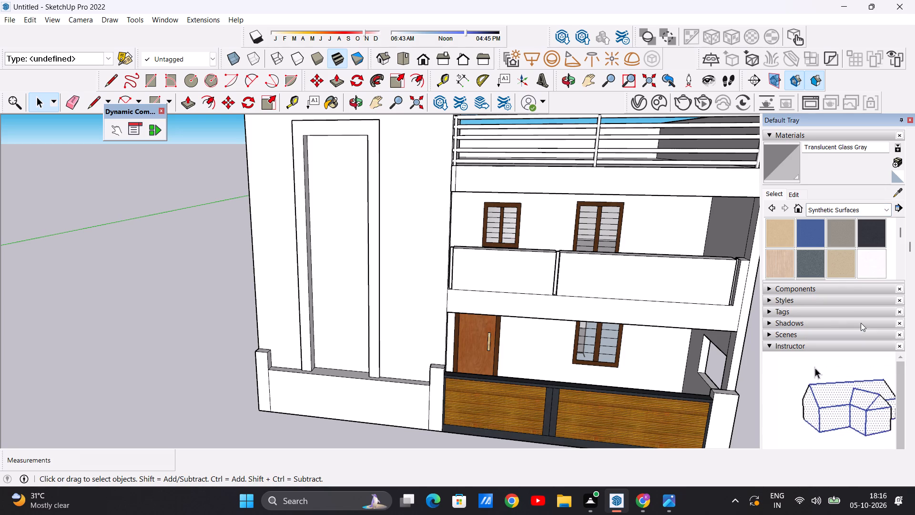
scroll(842, 271, "down", 1)
scroll(844, 250, "up", 1)
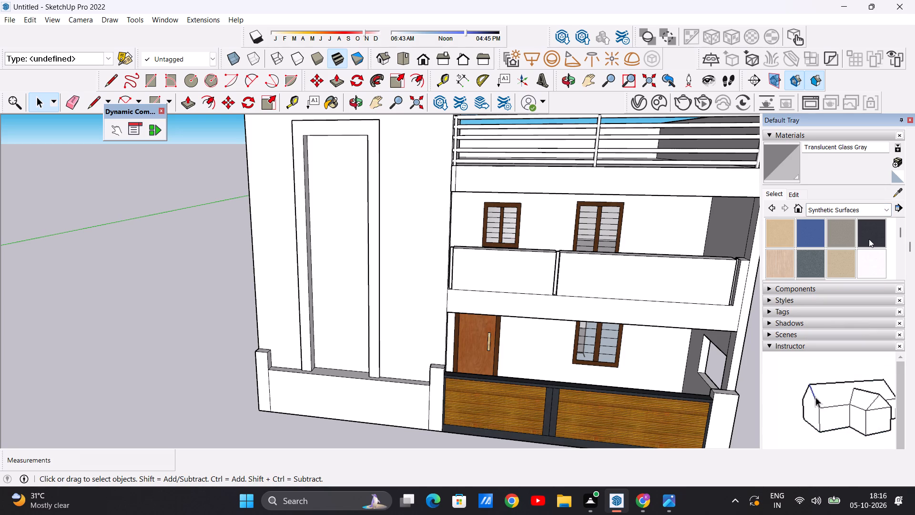
left_click(869, 237)
scroll(450, 257, "up", 7)
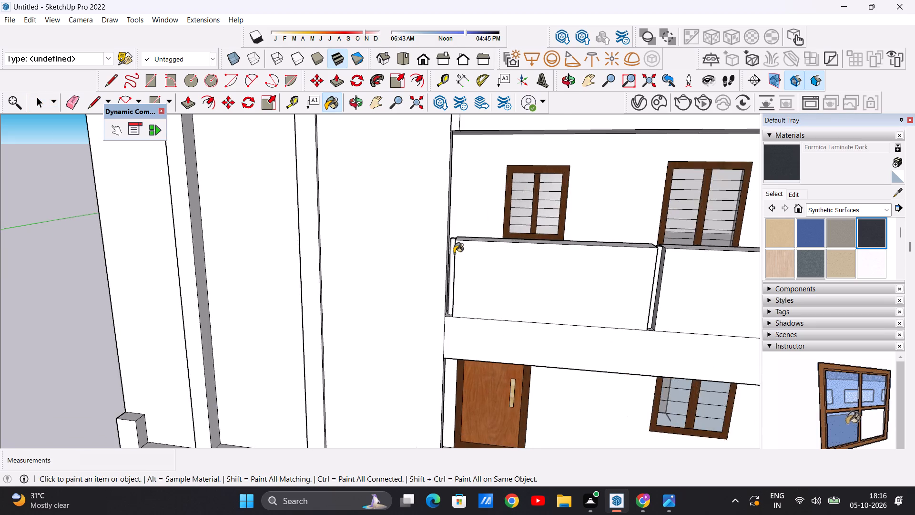
scroll(454, 253, "up", 9)
left_click(449, 253)
middle_click_drag(449, 243, 438, 299)
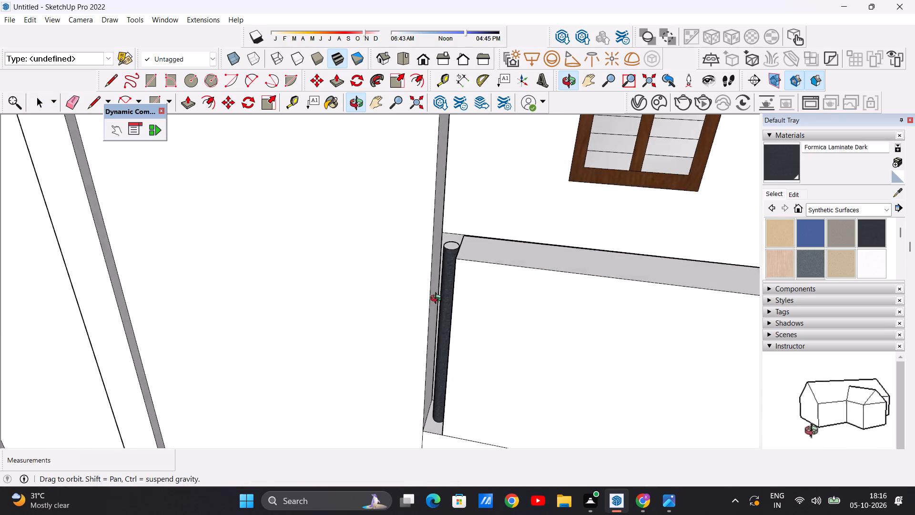
middle_click_drag(438, 299, 437, 340)
scroll(446, 281, "up", 5)
left_click(450, 277)
scroll(426, 284, "down", 20)
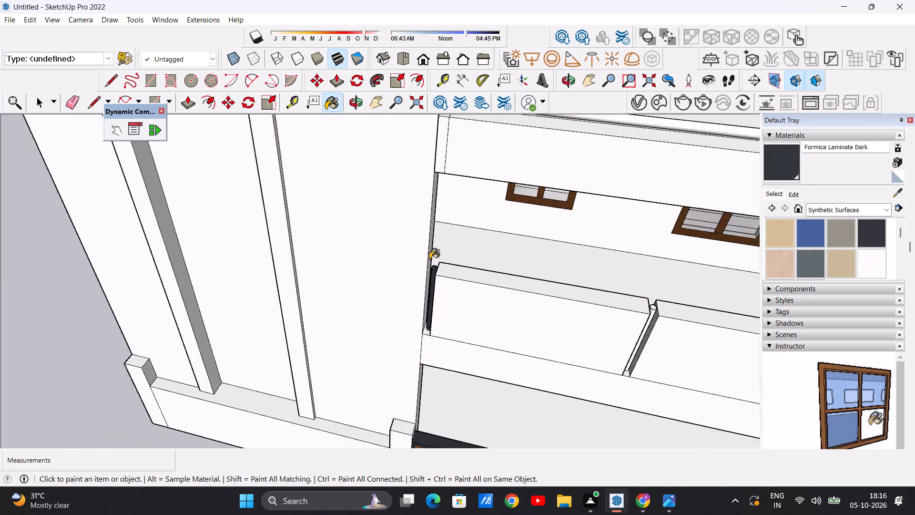
Paint the tops and sides of the balcony's middle post and far end post with Formica Laminate Dark.
scroll(430, 259, "down", 2)
scroll(592, 288, "up", 20)
left_click(564, 270)
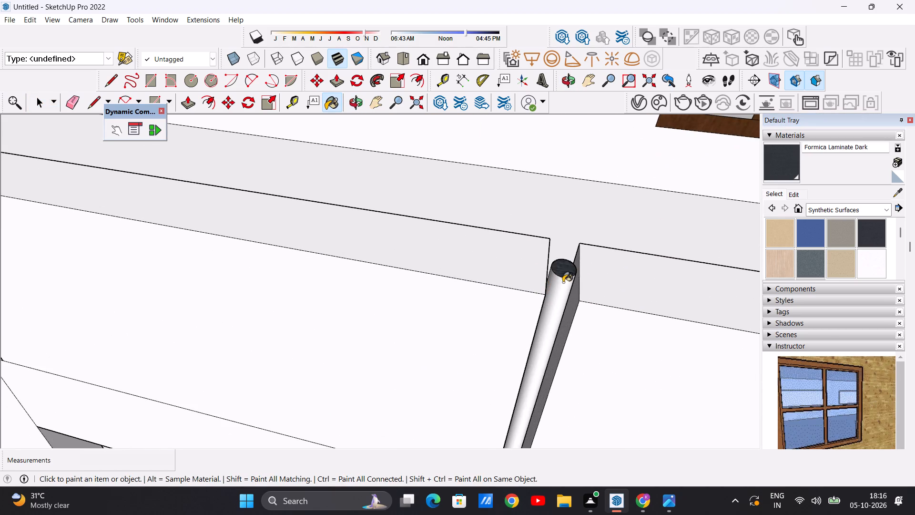
left_click(559, 295)
scroll(530, 310, "down", 20)
scroll(530, 310, "down", 8)
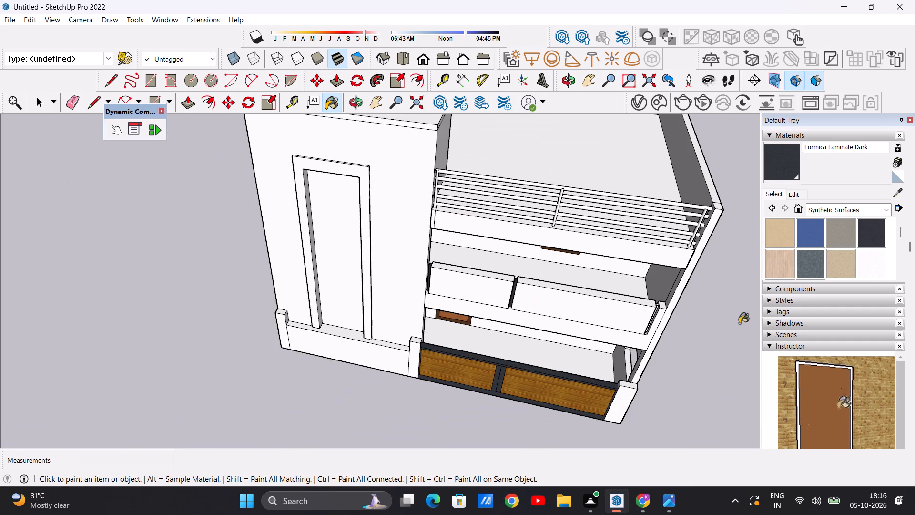
scroll(685, 316, "up", 17)
left_click(631, 278)
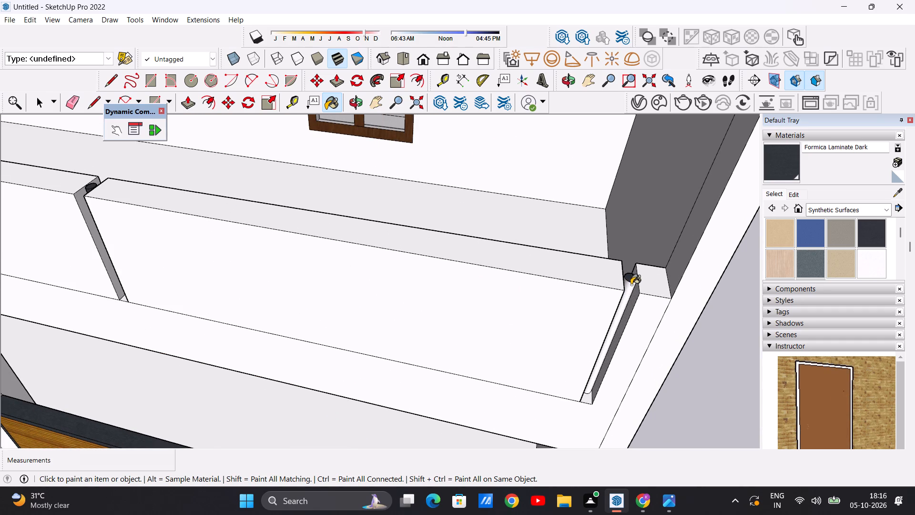
left_click(630, 289)
scroll(630, 312, "down", 17)
middle_click_drag(604, 340, 610, 278)
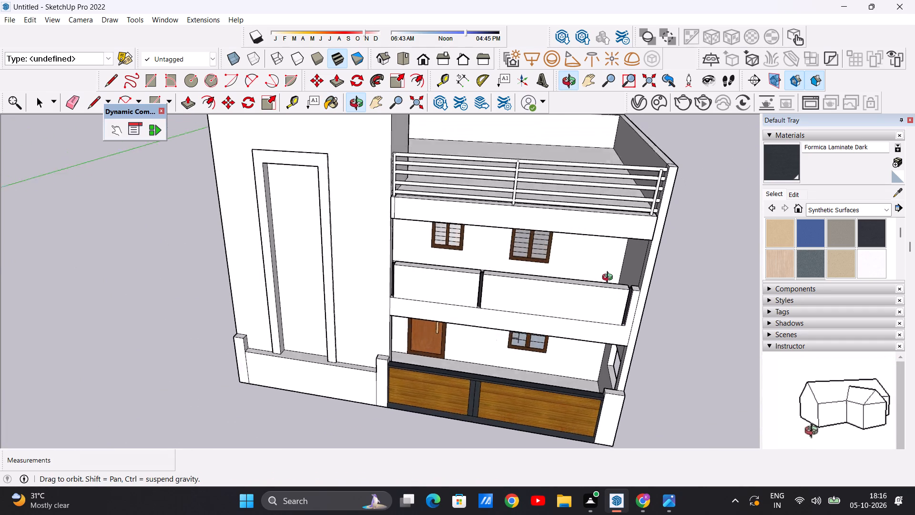
middle_click_drag(610, 278, 628, 246)
scroll(587, 281, "up", 4)
key("space")
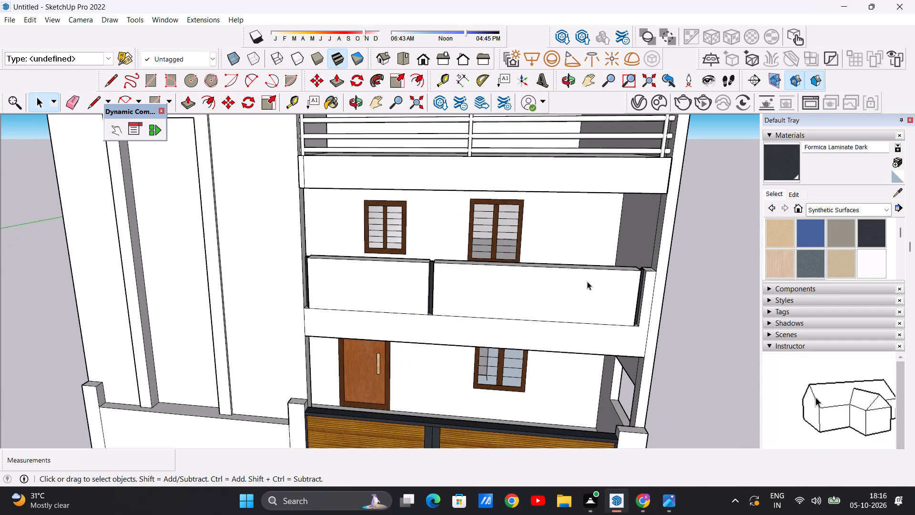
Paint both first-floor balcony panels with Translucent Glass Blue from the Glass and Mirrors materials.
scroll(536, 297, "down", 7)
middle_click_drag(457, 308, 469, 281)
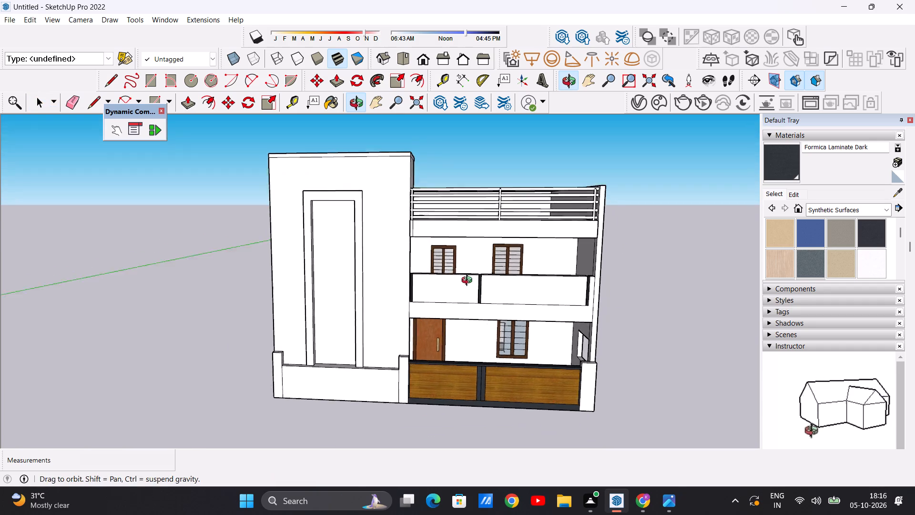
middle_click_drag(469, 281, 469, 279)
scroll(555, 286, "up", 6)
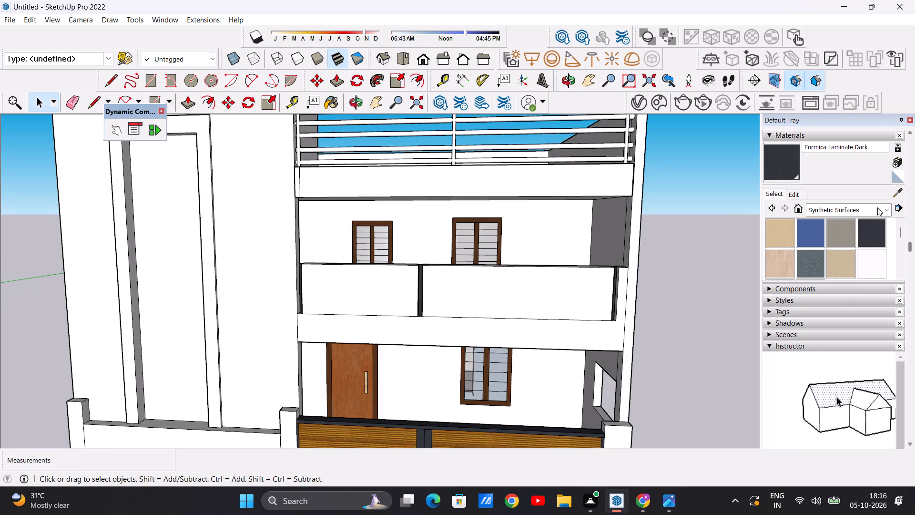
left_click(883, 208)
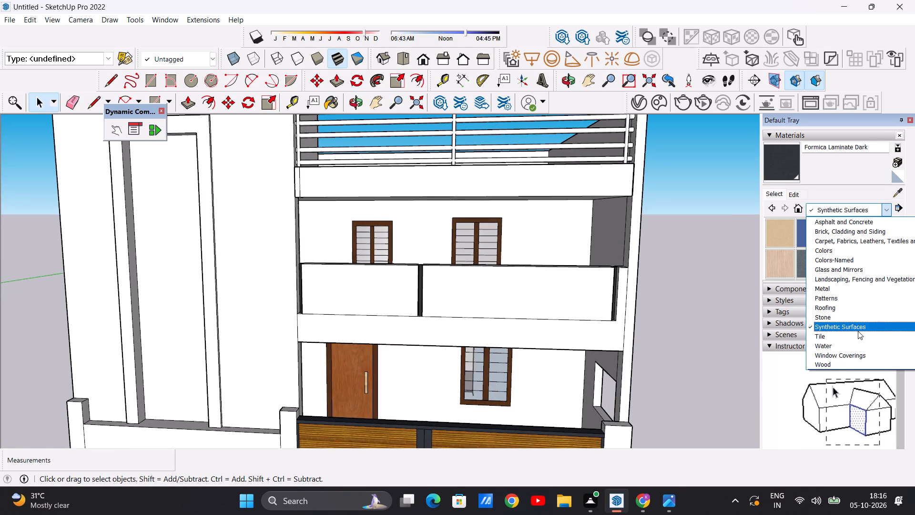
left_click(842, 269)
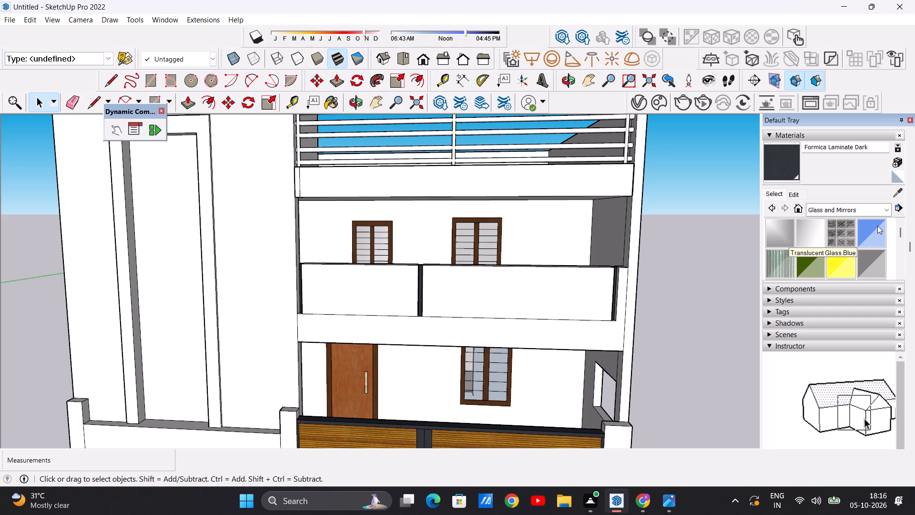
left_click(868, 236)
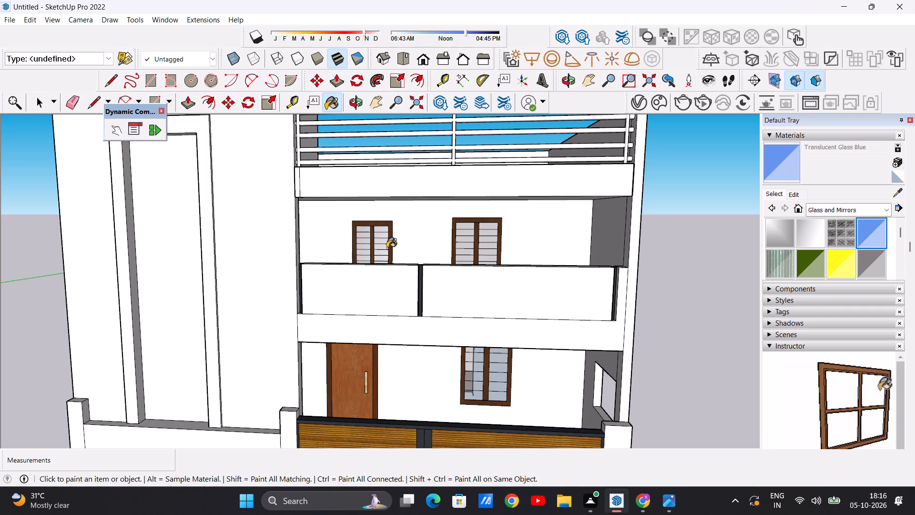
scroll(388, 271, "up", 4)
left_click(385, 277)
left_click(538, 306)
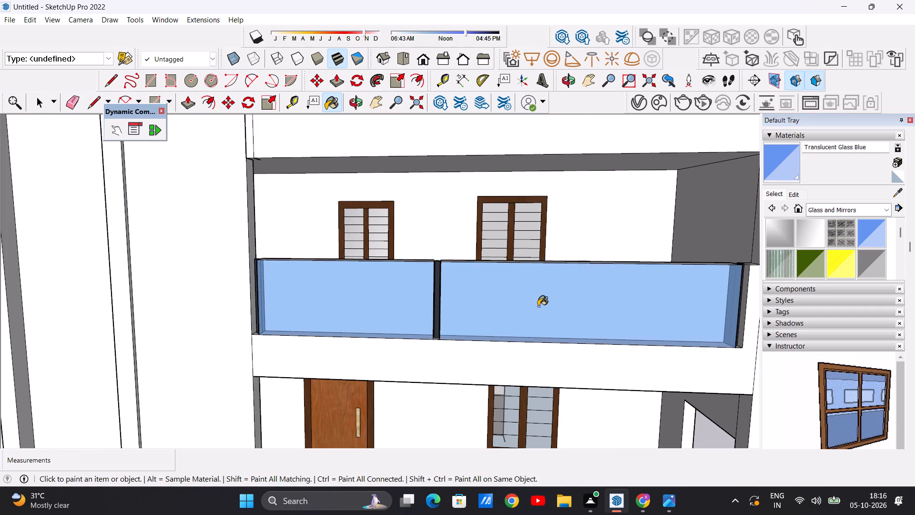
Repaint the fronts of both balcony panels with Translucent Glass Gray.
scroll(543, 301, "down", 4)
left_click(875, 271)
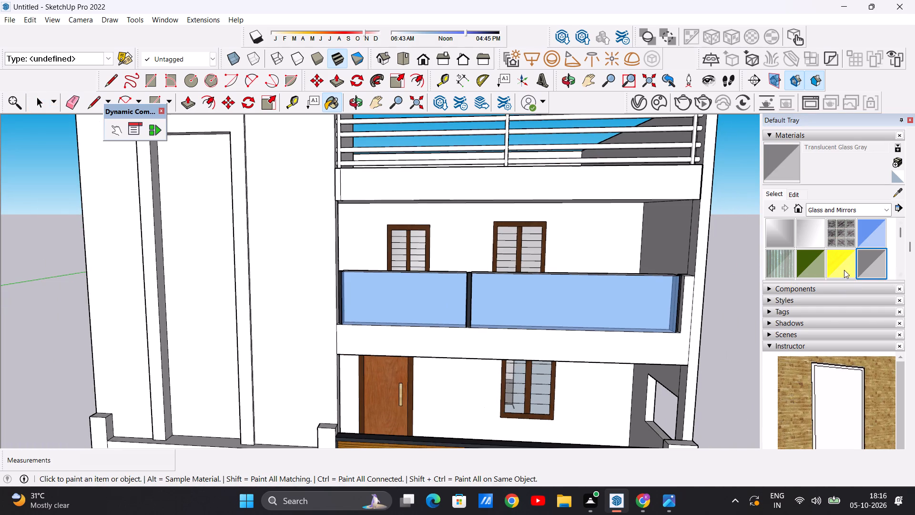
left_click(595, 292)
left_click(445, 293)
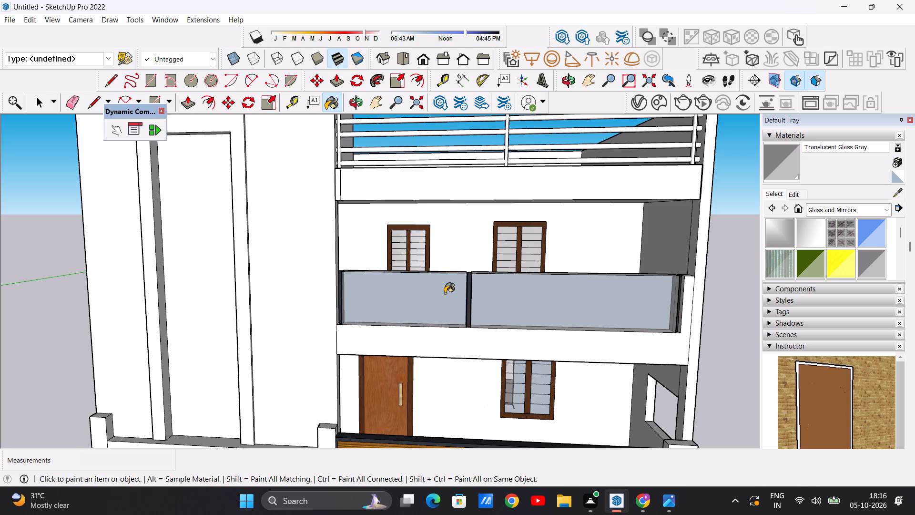
Paint the fronts of both first-floor balcony panels with Mirror 02 from the Glass and Mirrors materials.
scroll(451, 287, "down", 4)
scroll(810, 284, "up", 1)
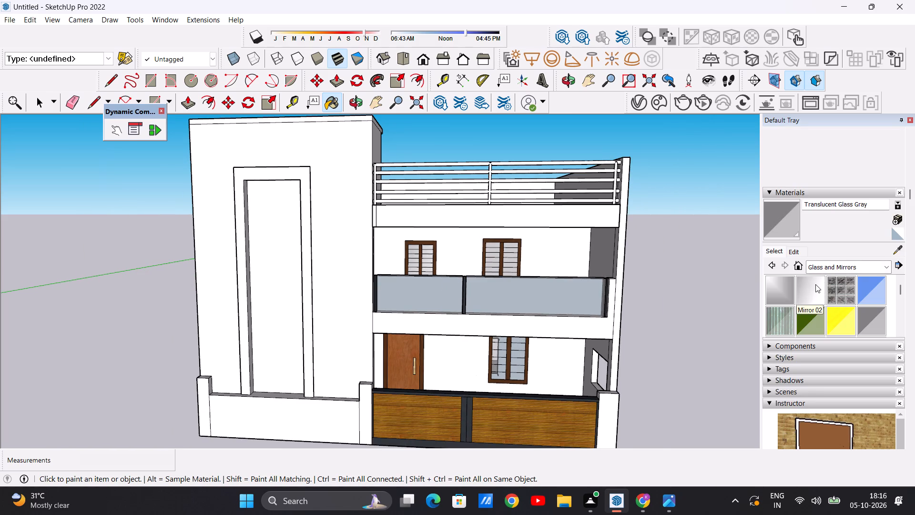
left_click(815, 284)
left_click(544, 293)
left_click(411, 296)
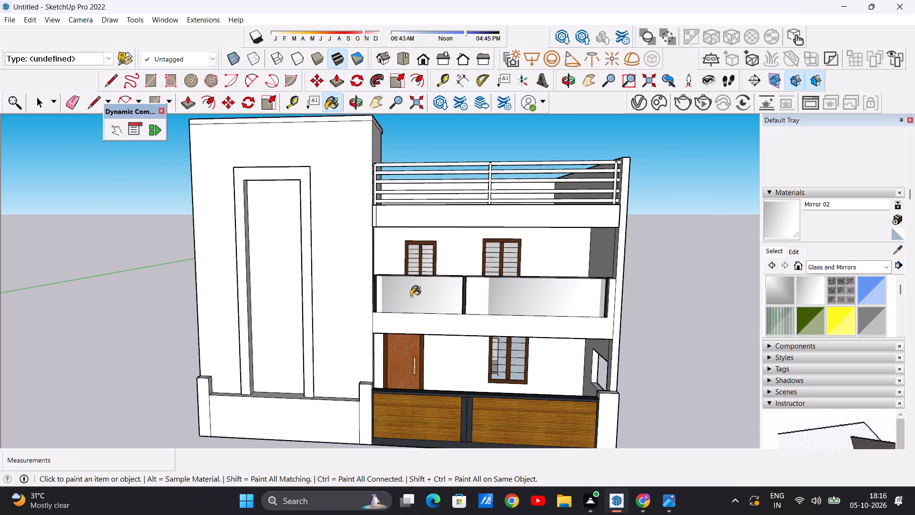
Paint the top faces of both balcony panels with Mirror 02.
scroll(483, 282, "down", 5)
middle_click_drag(487, 304, 487, 264)
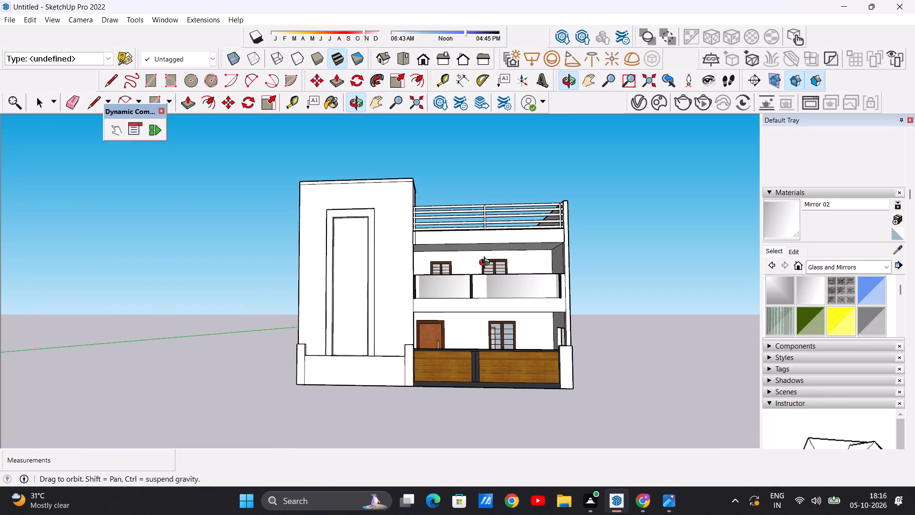
middle_click_drag(487, 264, 487, 264)
scroll(549, 281, "up", 7)
scroll(389, 286, "down", 5)
middle_click_drag(437, 270, 419, 281)
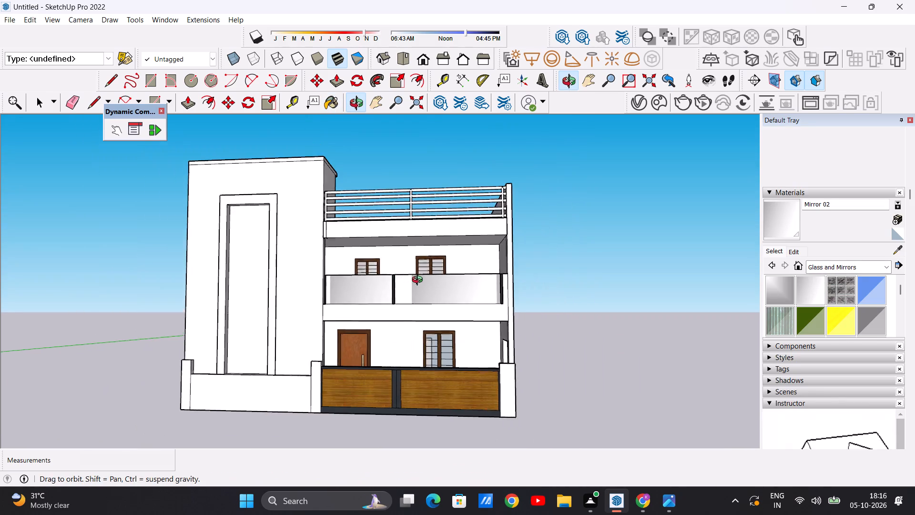
middle_click_drag(419, 281, 208, 379)
scroll(324, 290, "up", 11)
left_click(408, 280)
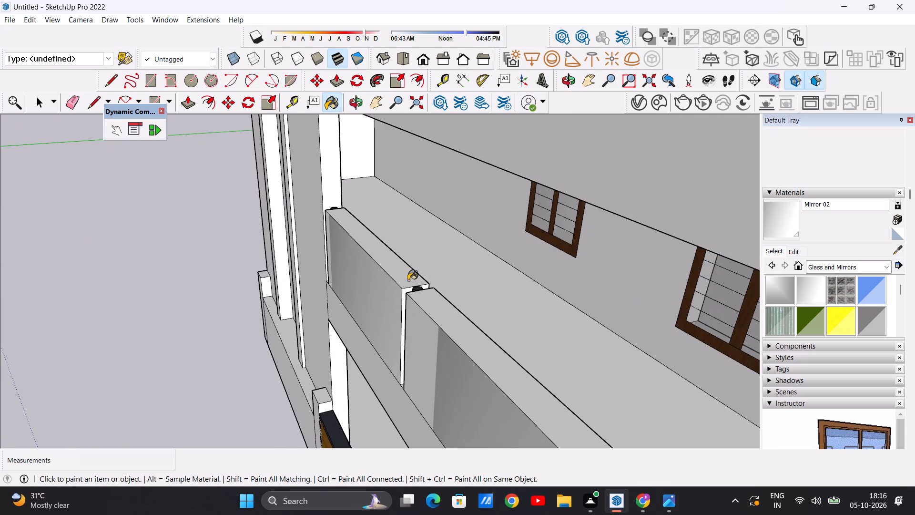
left_click(448, 325)
Paint the inner faces of both balcony panels, facing the first-floor windows, with Mirror 02.
scroll(428, 288, "down", 10)
scroll(486, 335, "up", 2)
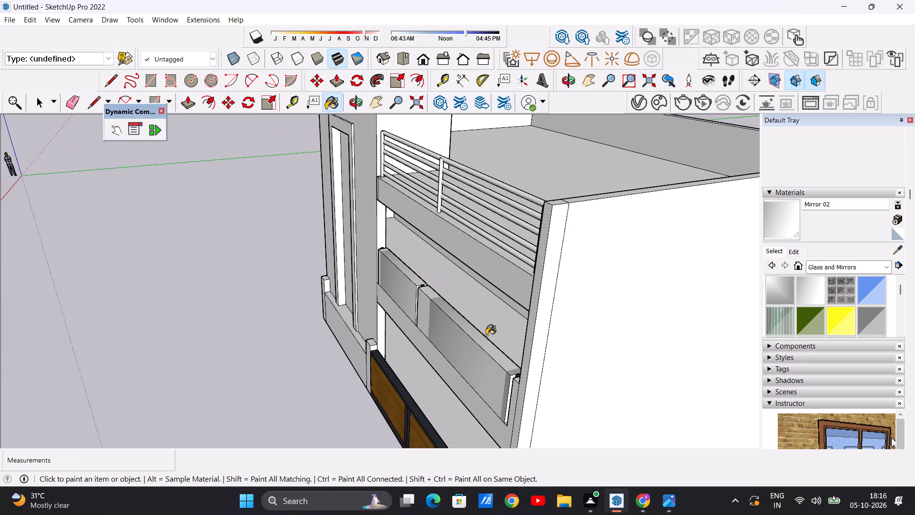
scroll(486, 335, "up", 4)
middle_click_drag(517, 315, 524, 340)
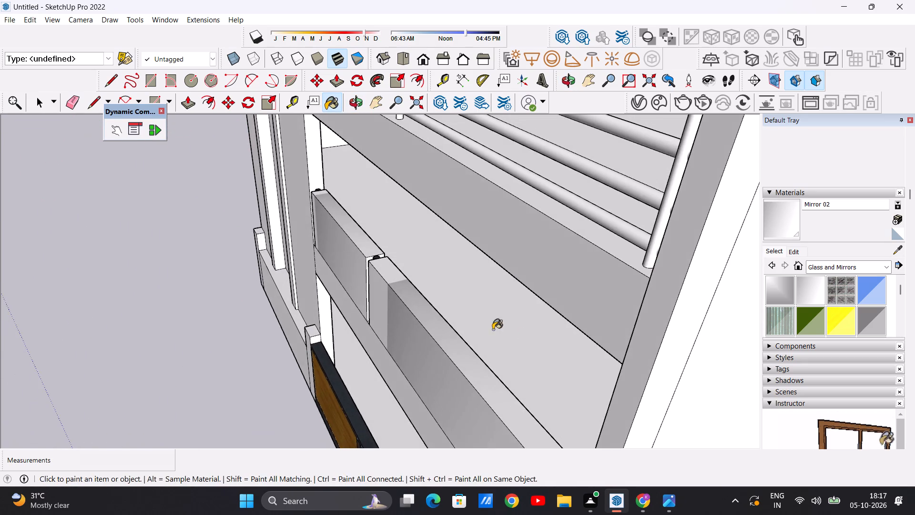
scroll(455, 281, "up", 7)
middle_click_drag(392, 281, 313, 288)
left_click(222, 204)
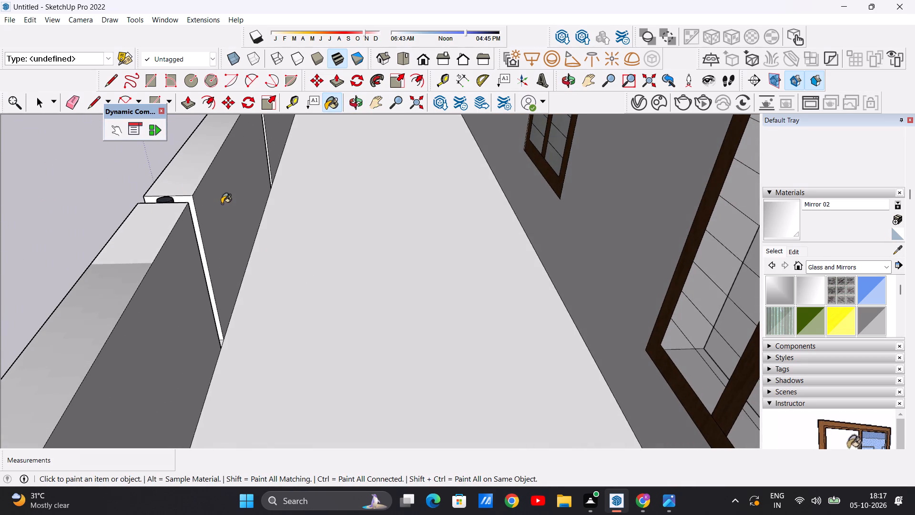
left_click(189, 318)
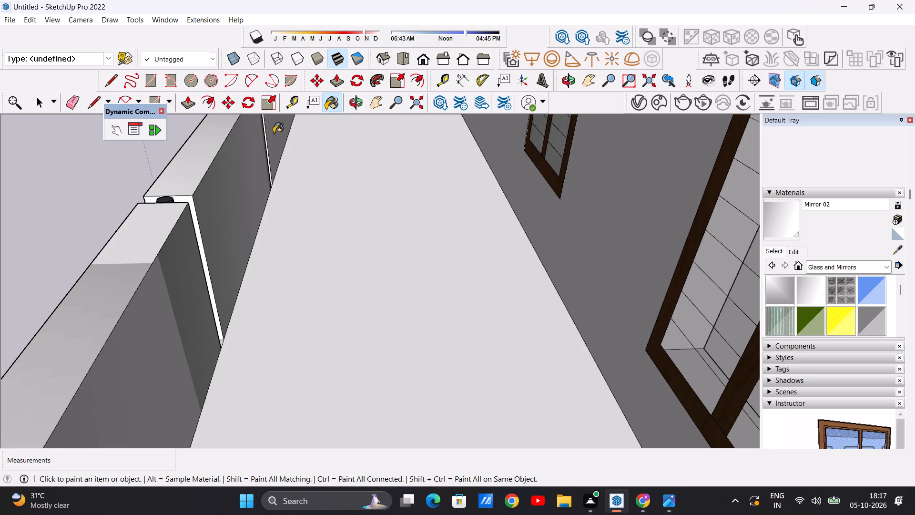
Reapply Mirror 02 to the wider balcony panel's front and to the tops of both panels.
scroll(279, 213, "down", 5)
scroll(299, 219, "down", 17)
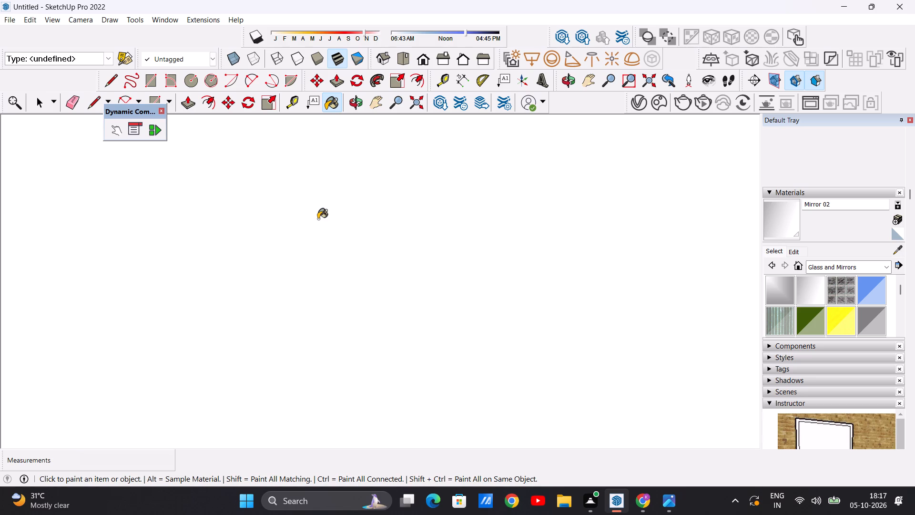
scroll(318, 219, "down", 20)
scroll(318, 219, "down", 20)
scroll(318, 219, "down", 15)
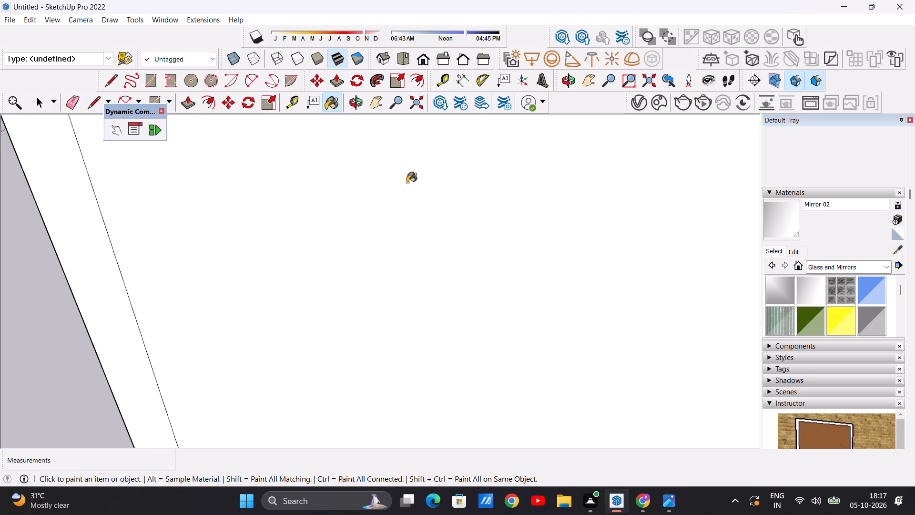
left_click(425, 56)
scroll(414, 247, "down", 11)
middle_click_drag(482, 257, 447, 359)
middle_click_drag(487, 259, 550, 366)
scroll(509, 245, "up", 6)
middle_click_drag(454, 238, 461, 282)
scroll(449, 276, "up", 7)
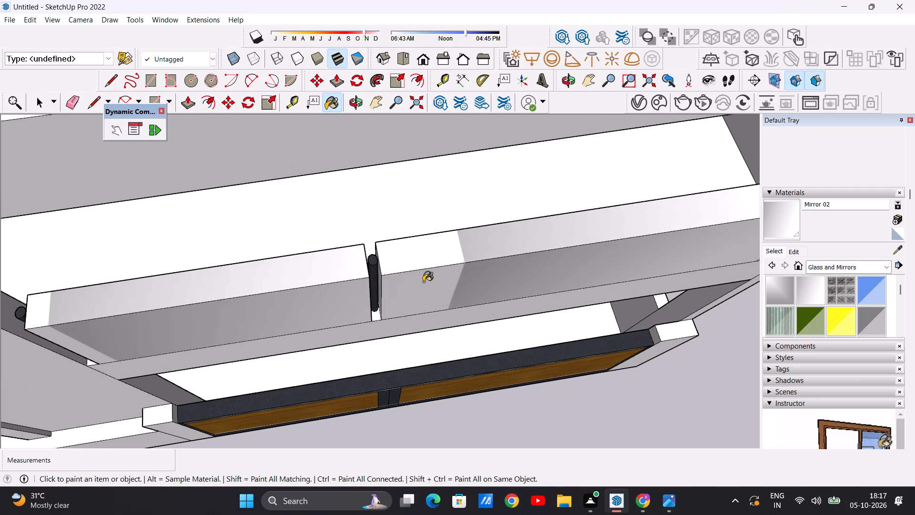
left_click(421, 288)
left_click(419, 249)
left_click(336, 257)
scroll(540, 230, "down", 5)
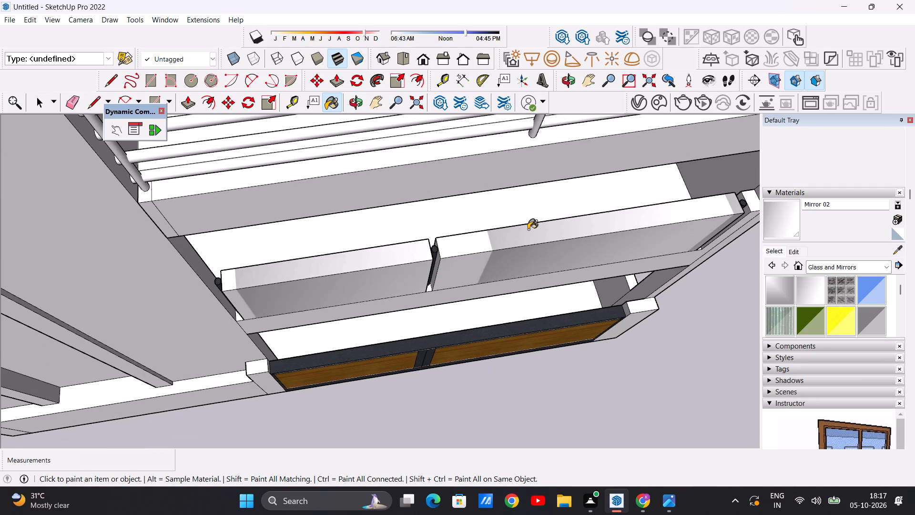
key("space")
Examine the mirror-finished balcony panels close up and within the whole front elevation.
scroll(377, 297, "down", 4)
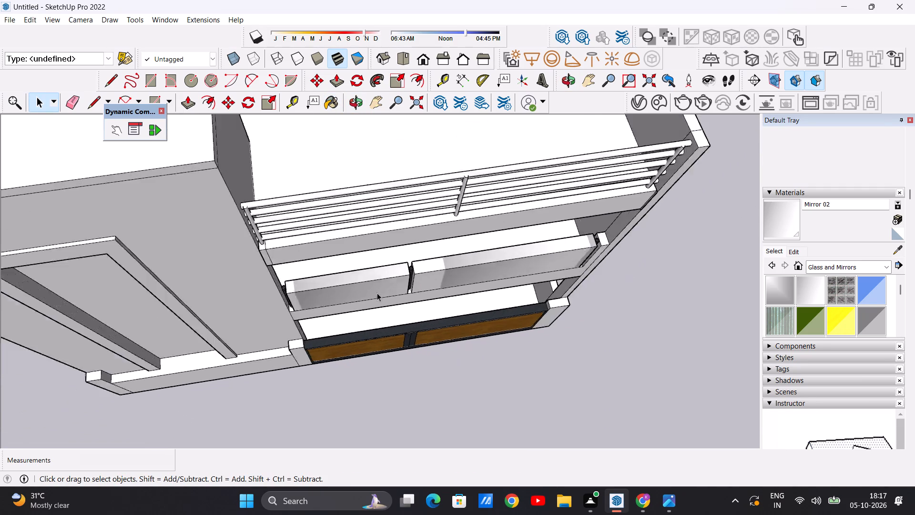
scroll(377, 293, "down", 9)
scroll(397, 258, "down", 6)
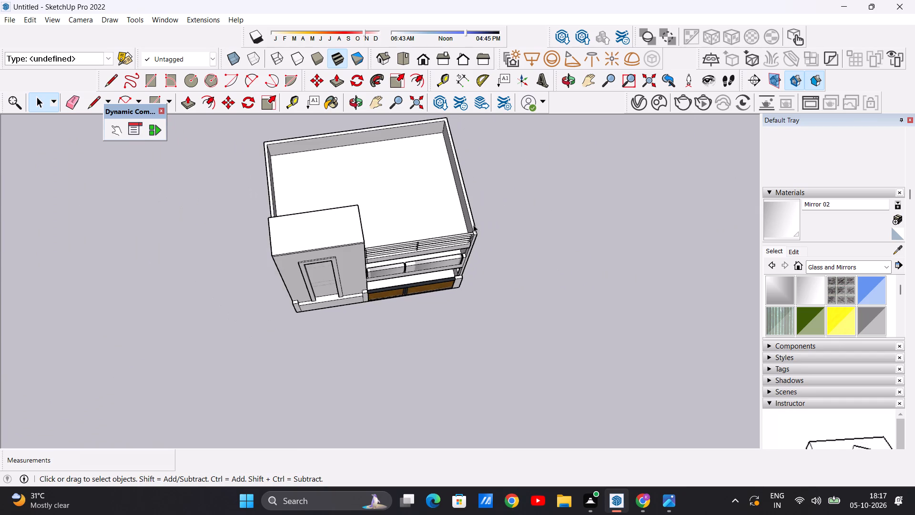
middle_click_drag(459, 297, 416, 119)
scroll(408, 325, "up", 7)
scroll(416, 267, "up", 3)
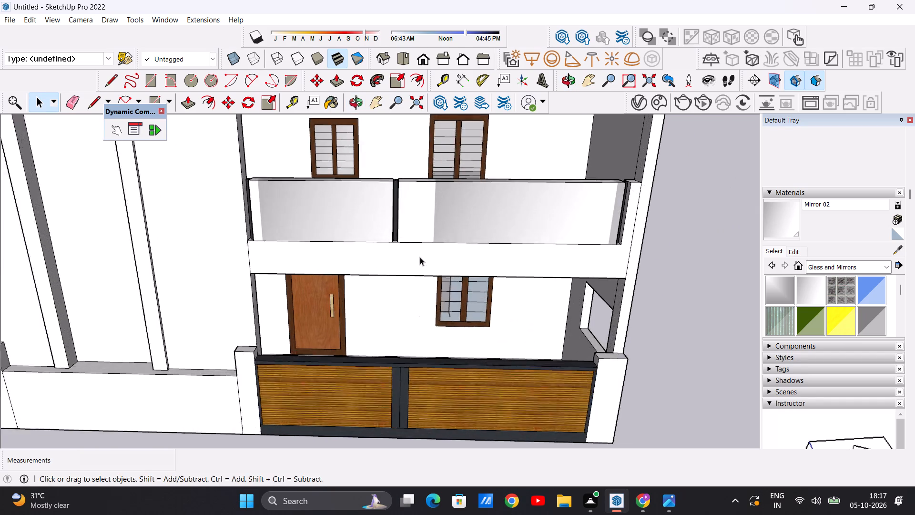
scroll(420, 257, "up", 4)
scroll(463, 235, "down", 5)
middle_click_drag(515, 204, 504, 176)
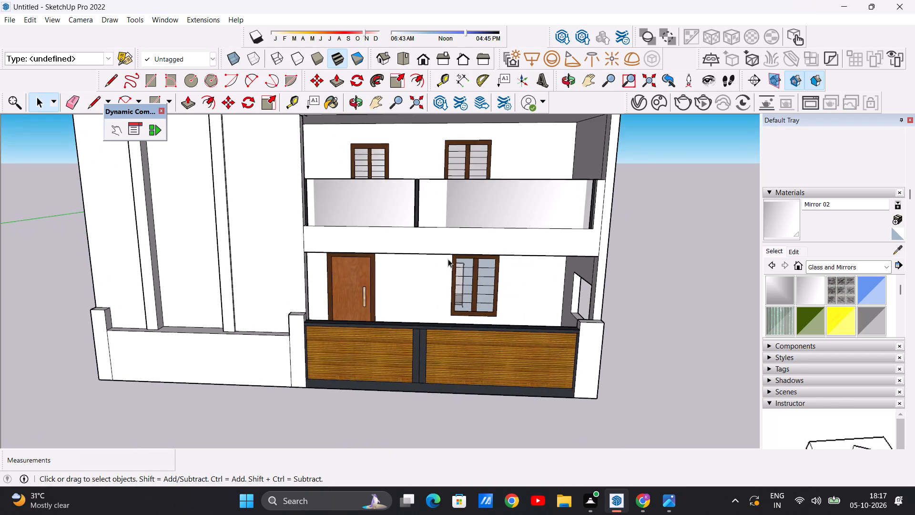
scroll(448, 259, "down", 11)
scroll(440, 238, "up", 6)
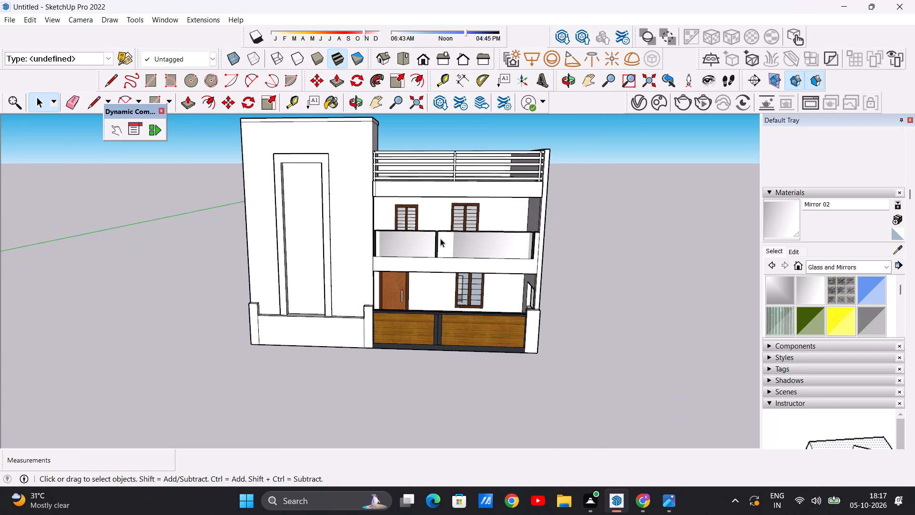
scroll(442, 225, "down", 1)
scroll(302, 226, "down", 3)
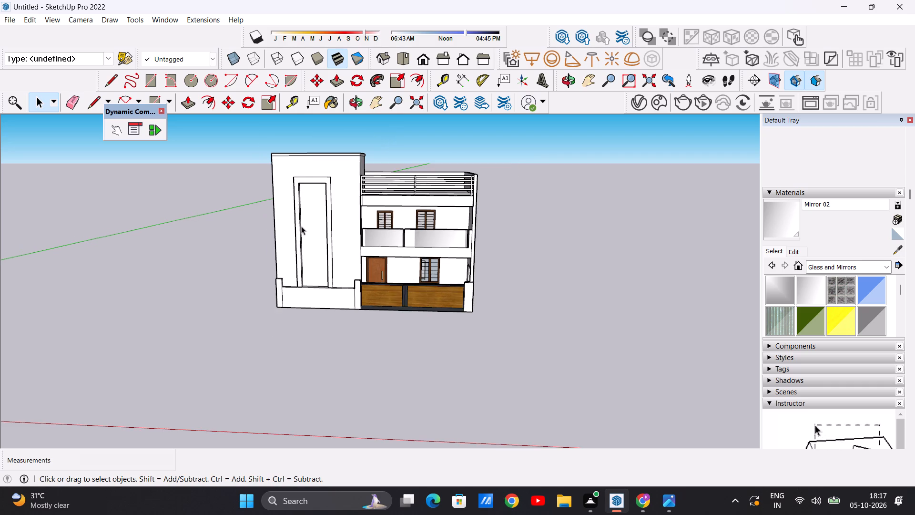
scroll(315, 221, "up", 6)
scroll(322, 218, "down", 4)
Examine the villa from above, from both sides and from below, ending with the front elevation.
middle_click_drag(345, 227, 395, 218)
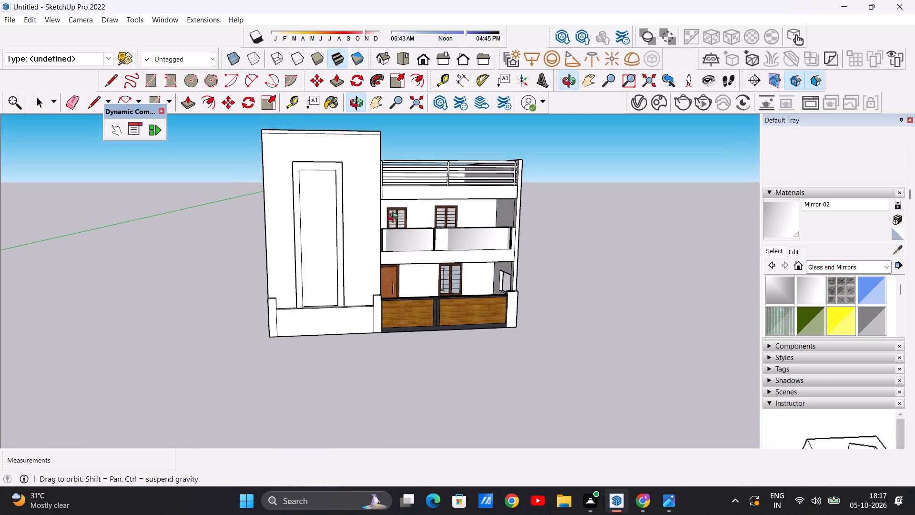
middle_click_drag(395, 218, 395, 218)
scroll(310, 228, "up", 1)
middle_click_drag(417, 216, 268, 294)
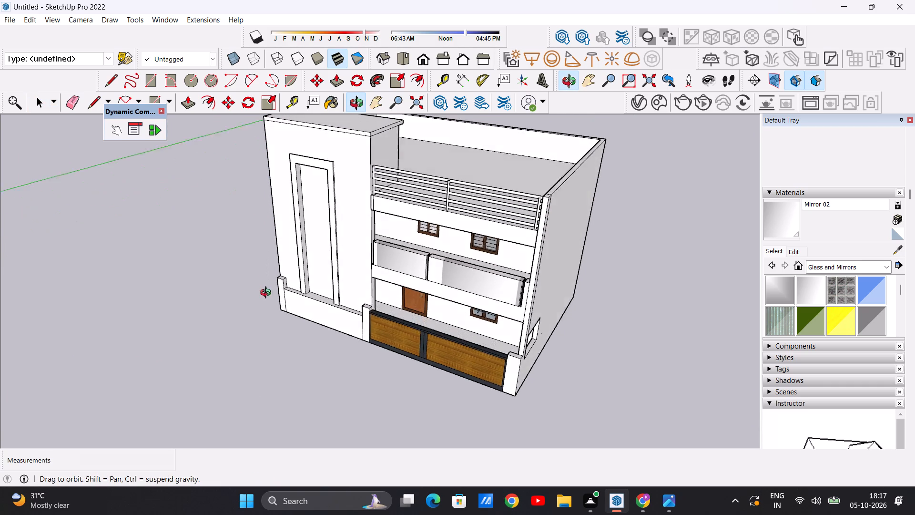
middle_click_drag(268, 294, 267, 303)
scroll(518, 185, "up", 1)
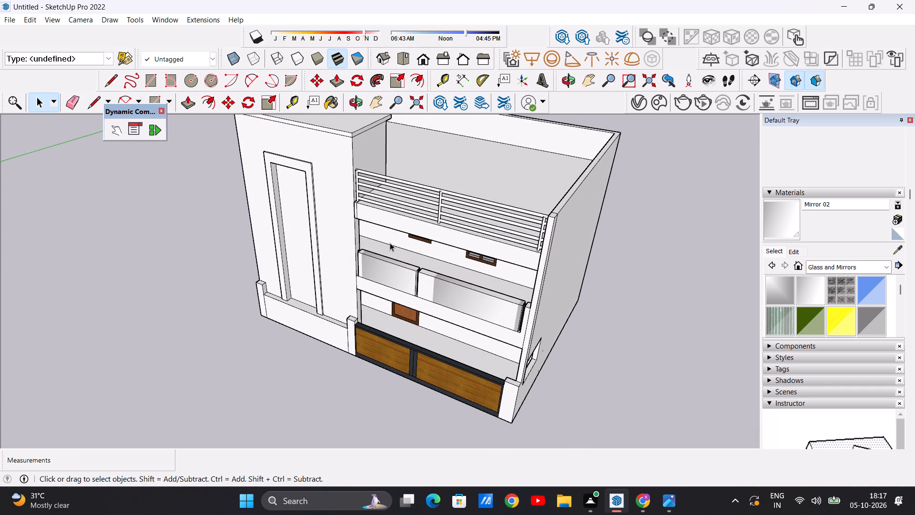
scroll(443, 214, "down", 3)
middle_click_drag(307, 248, 539, 188)
scroll(240, 248, "down", 5)
scroll(234, 264, "up", 6)
middle_click_drag(267, 249, 380, 244)
middle_click(380, 244)
middle_click_drag(380, 244, 265, 250)
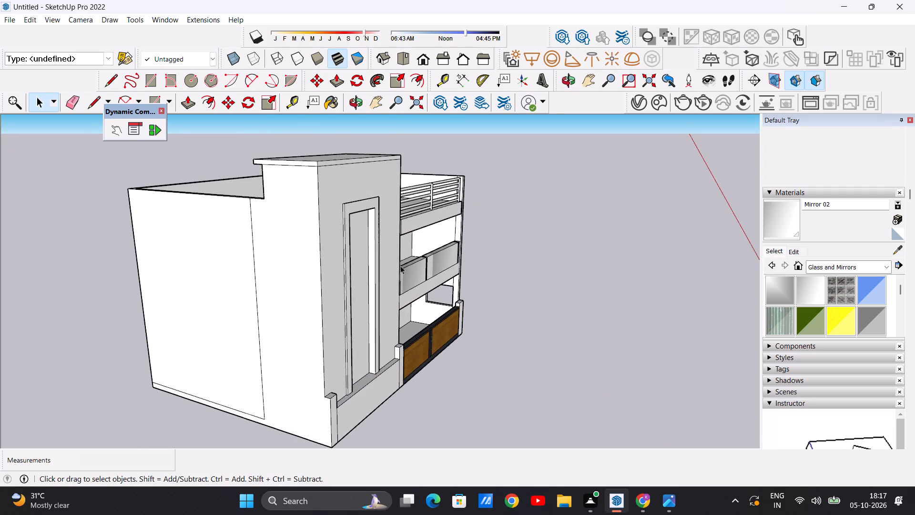
scroll(400, 266, "down", 1)
middle_click_drag(400, 281, 165, 270)
middle_click_drag(296, 267, 335, 0)
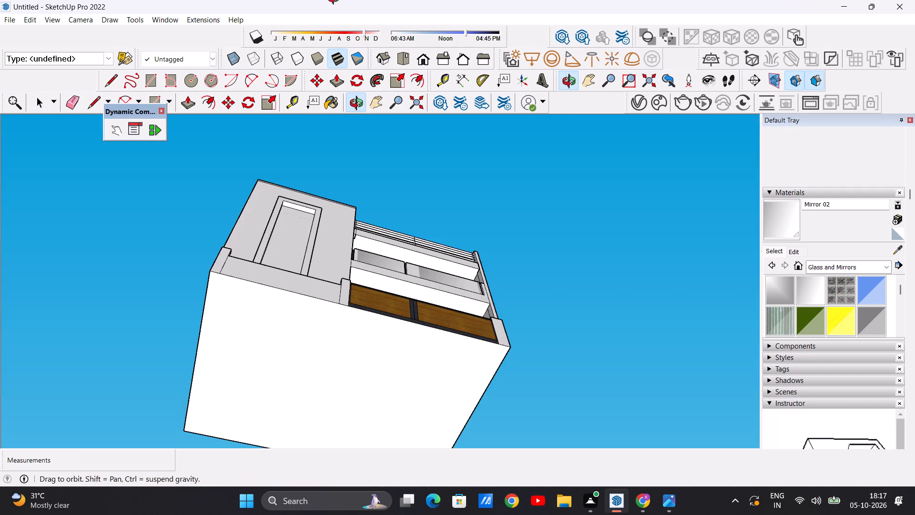
middle_click_drag(335, 0, 304, 93)
scroll(219, 250, "down", 5)
middle_click_drag(313, 261, 256, 318)
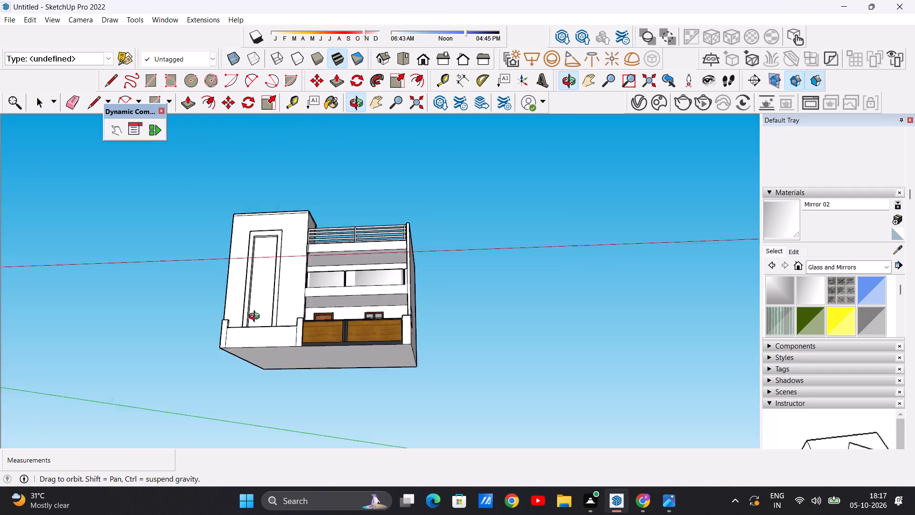
middle_click_drag(256, 318, 256, 328)
middle_click_drag(271, 259, 271, 343)
scroll(277, 267, "up", 7)
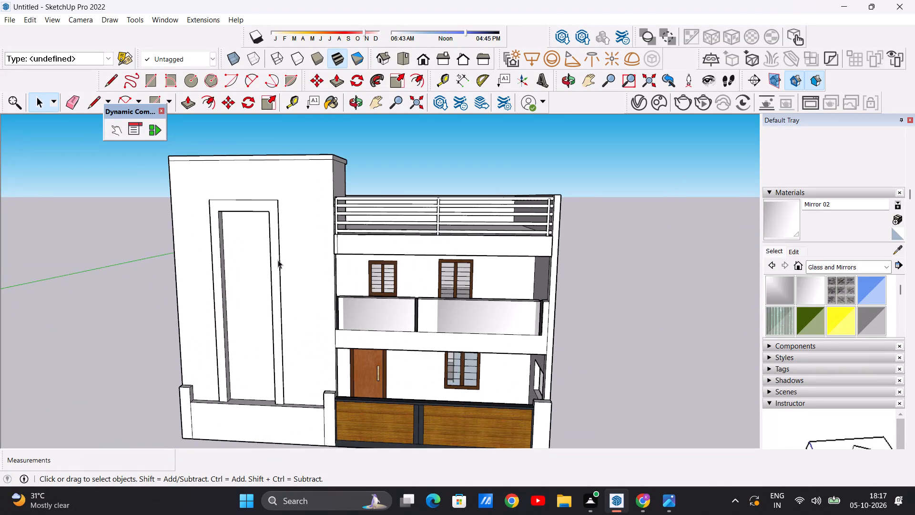
Paint the front face of the tower's tall frame with Wood Veneer 02.
left_click(886, 270)
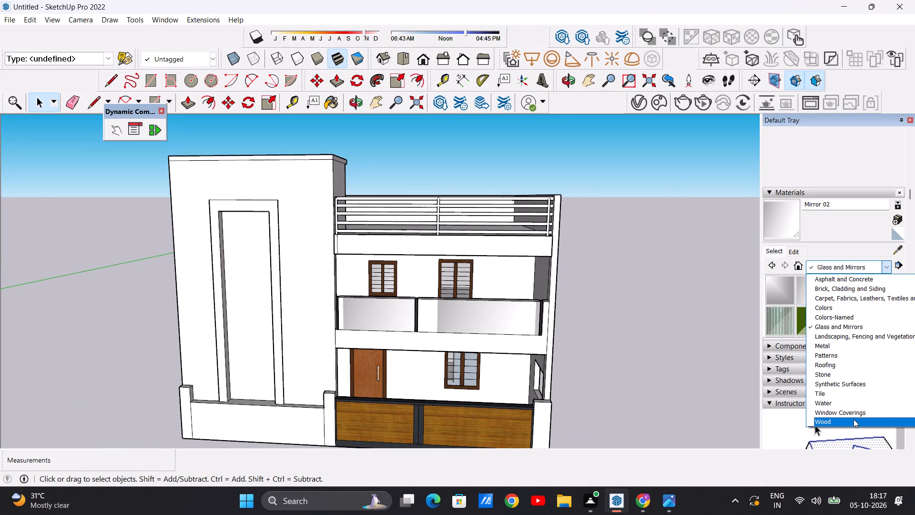
left_click(849, 420)
scroll(829, 308, "down", 1)
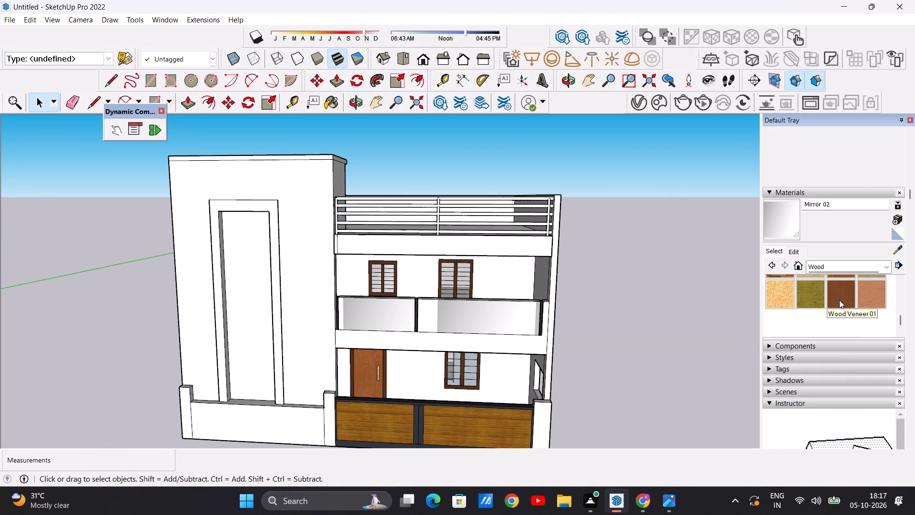
left_click(839, 299)
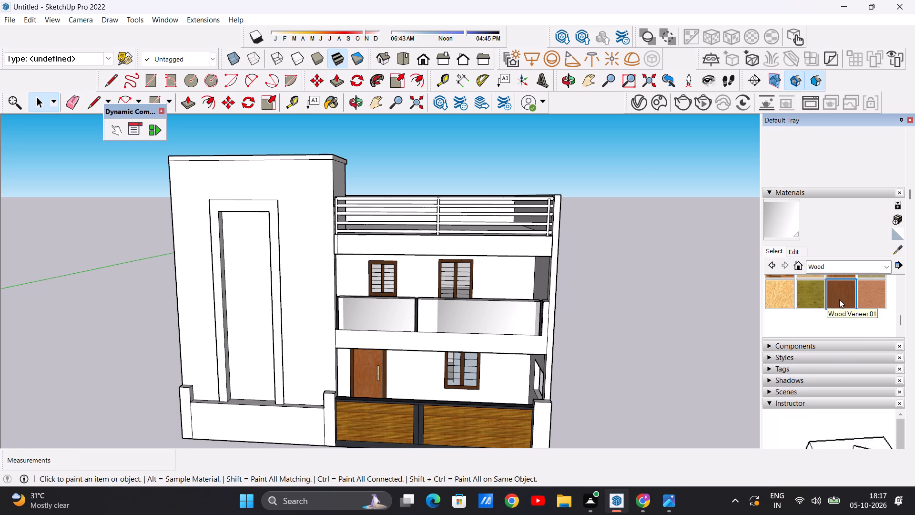
left_click(870, 293)
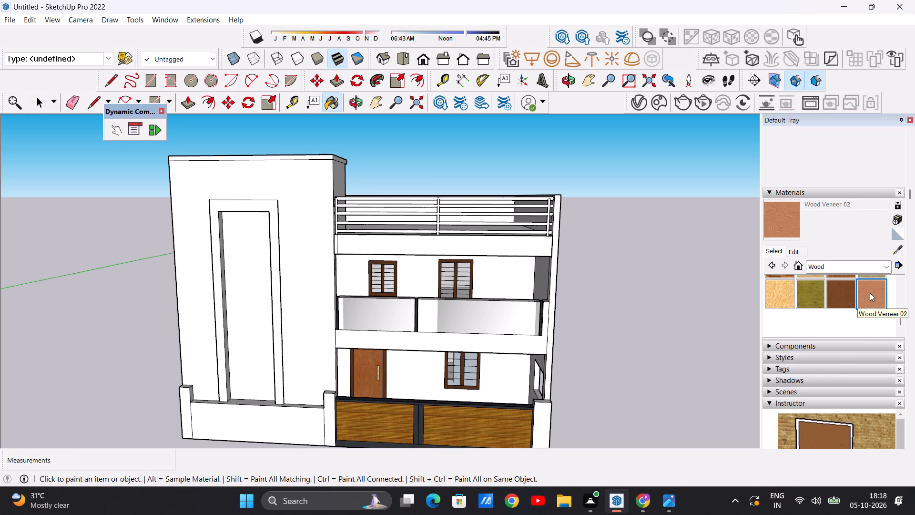
scroll(255, 236, "up", 5)
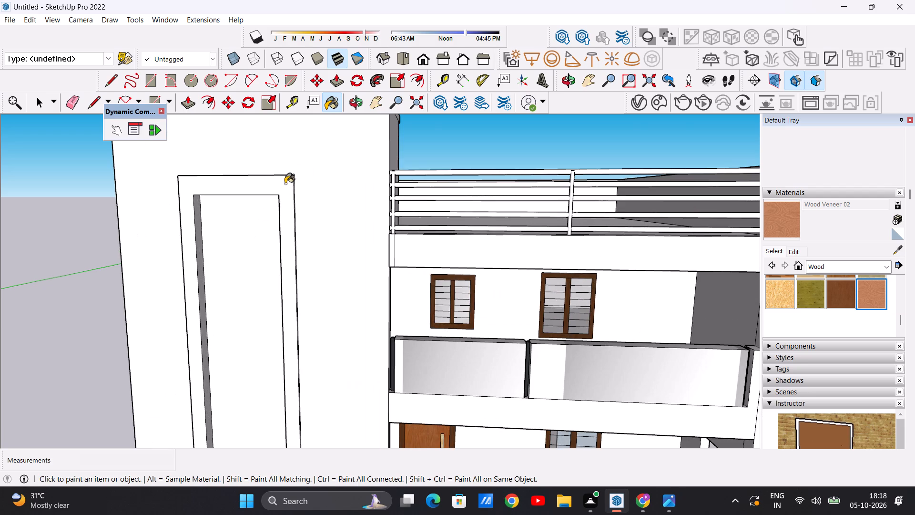
left_click(285, 184)
Apply Wood Veneer 02 to the tower frame's outer side away from the balconies and the inner side of the opposite leg.
scroll(342, 183, "down", 9)
middle_click_drag(254, 232, 430, 258)
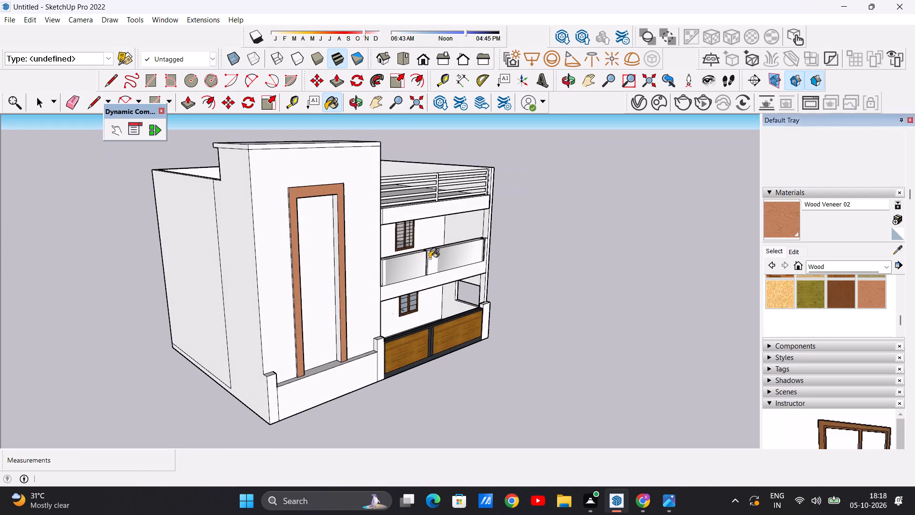
scroll(300, 234, "up", 13)
middle_click_drag(284, 233, 342, 247)
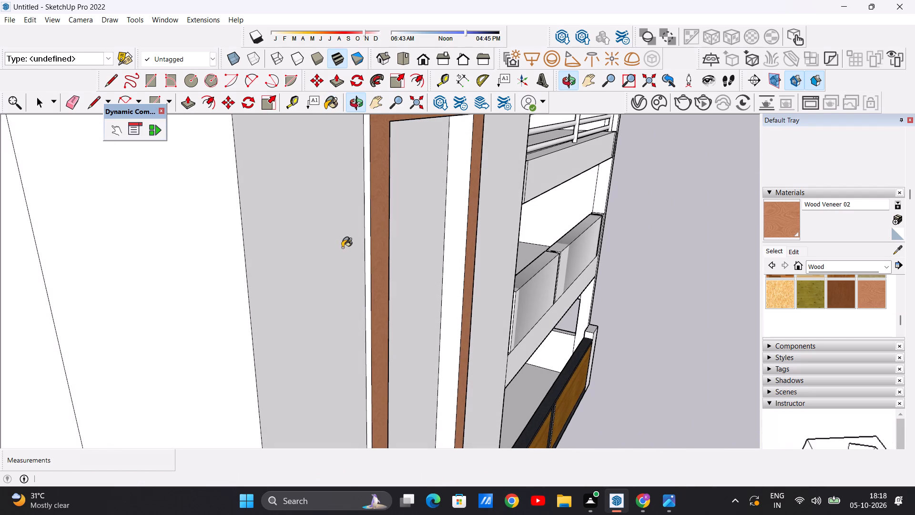
left_click(368, 236)
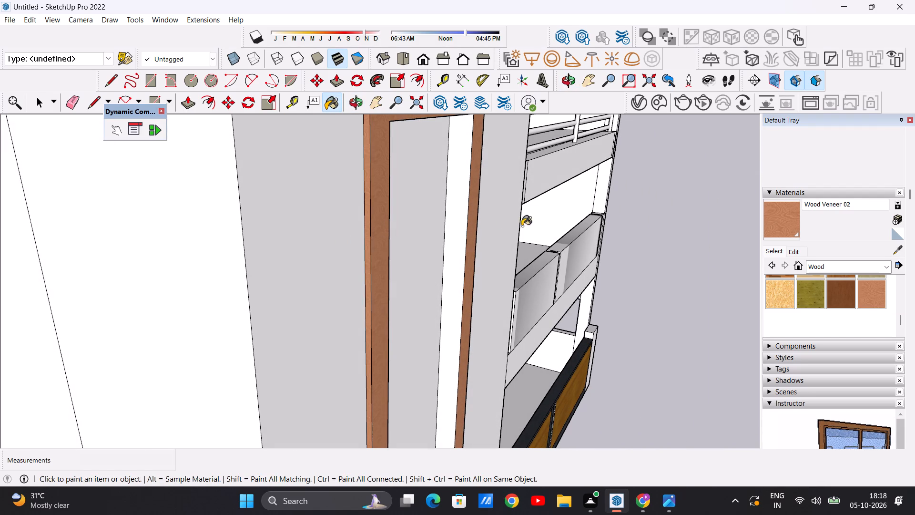
left_click(452, 233)
Apply Wood Veneer 02 to the tower frame's outer side facing the balconies and the inner side of the far leg.
scroll(398, 197, "down", 5)
middle_click_drag(457, 230, 217, 231)
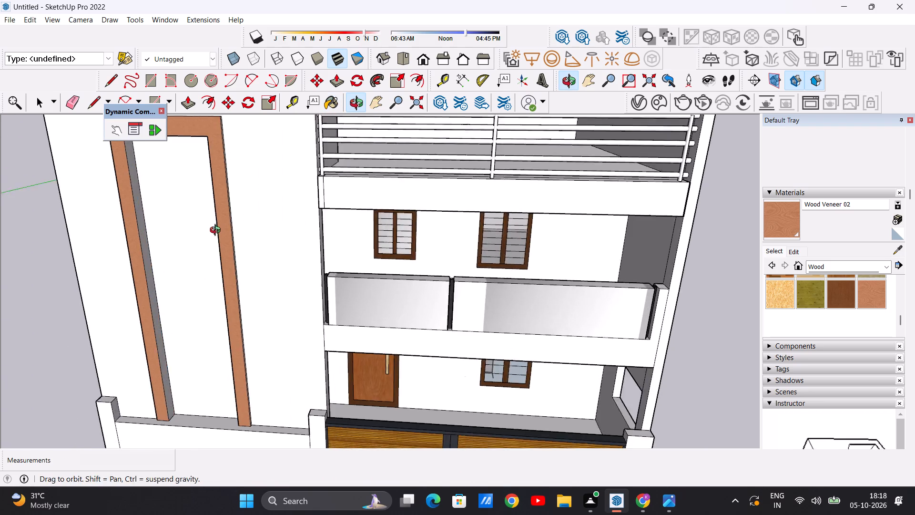
middle_click_drag(217, 231, 178, 236)
scroll(358, 216, "down", 6)
middle_click_drag(345, 192, 251, 200)
scroll(319, 148, "up", 7)
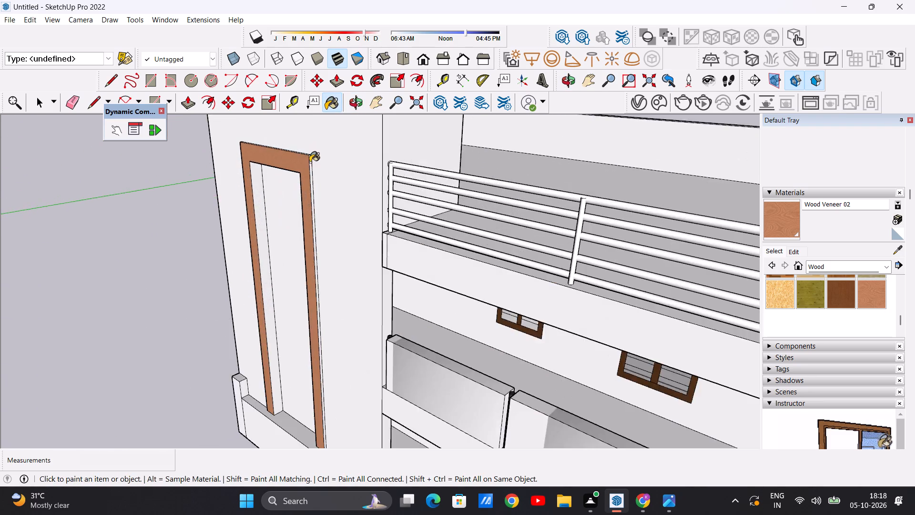
scroll(310, 162, "up", 6)
left_click(313, 171)
scroll(367, 159, "down", 4)
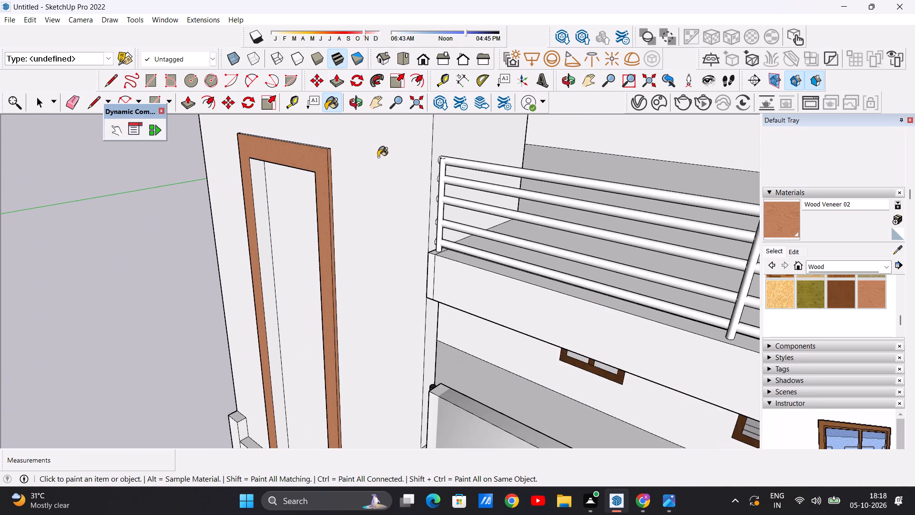
scroll(285, 206, "up", 6)
left_click(248, 216)
Paint the underside of the tower frame's top member with Wood Veneer 02.
scroll(306, 207, "down", 11)
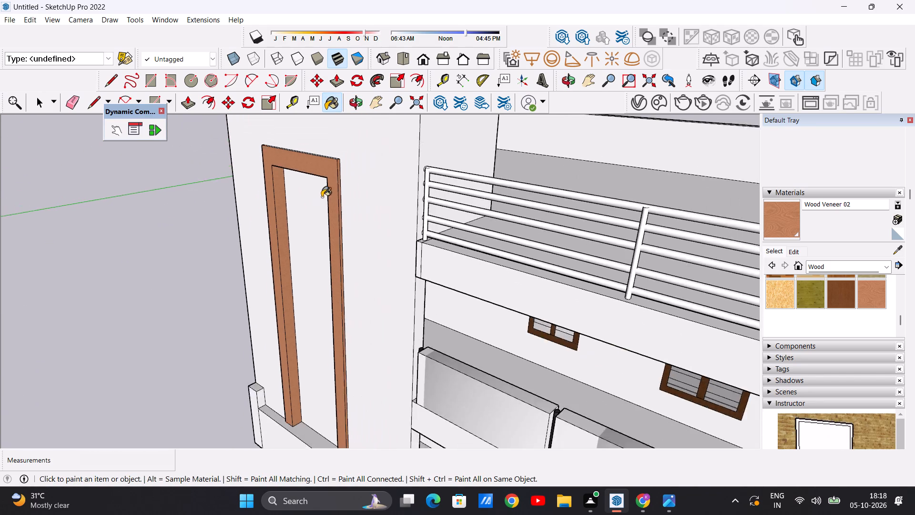
scroll(322, 197, "down", 4)
scroll(296, 324, "up", 4)
scroll(341, 350, "up", 13)
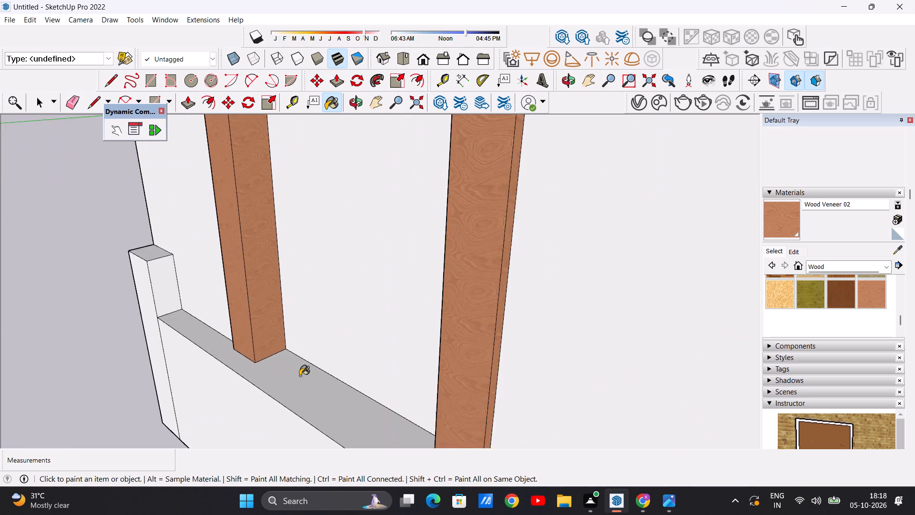
scroll(345, 346, "down", 19)
middle_click_drag(335, 327, 406, 231)
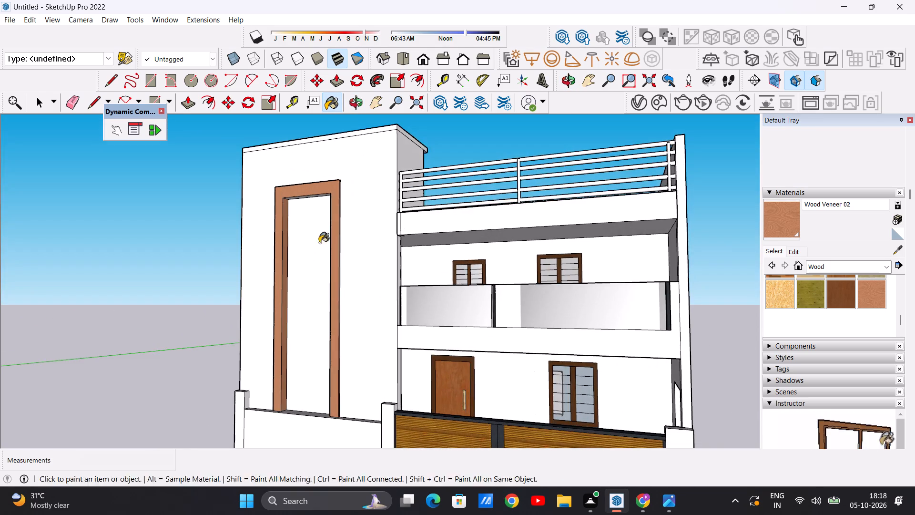
middle_click_drag(319, 243, 327, 125)
scroll(301, 215, "up", 13)
left_click(307, 267)
Examine the wood-veneered tower frame from the front and both sides of the villa.
scroll(314, 258, "down", 3)
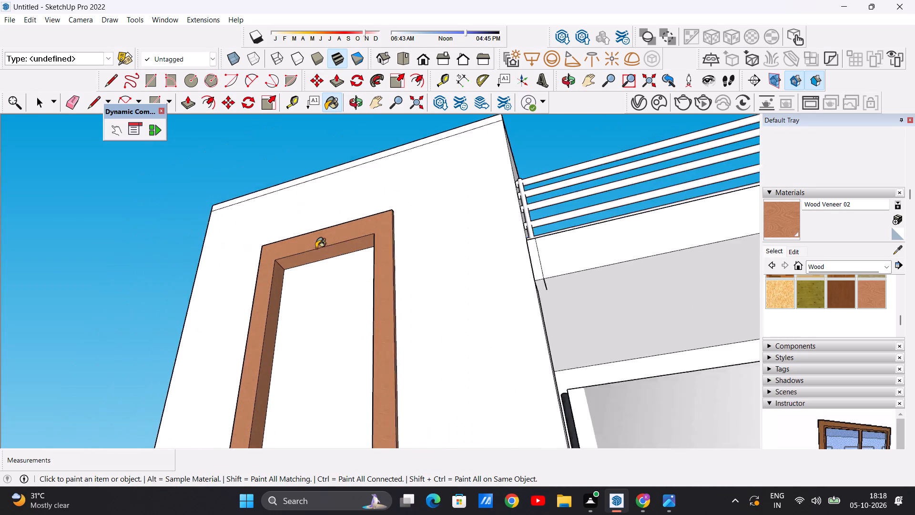
scroll(316, 248, "down", 20)
scroll(316, 248, "down", 4)
middle_click_drag(320, 231, 381, 396)
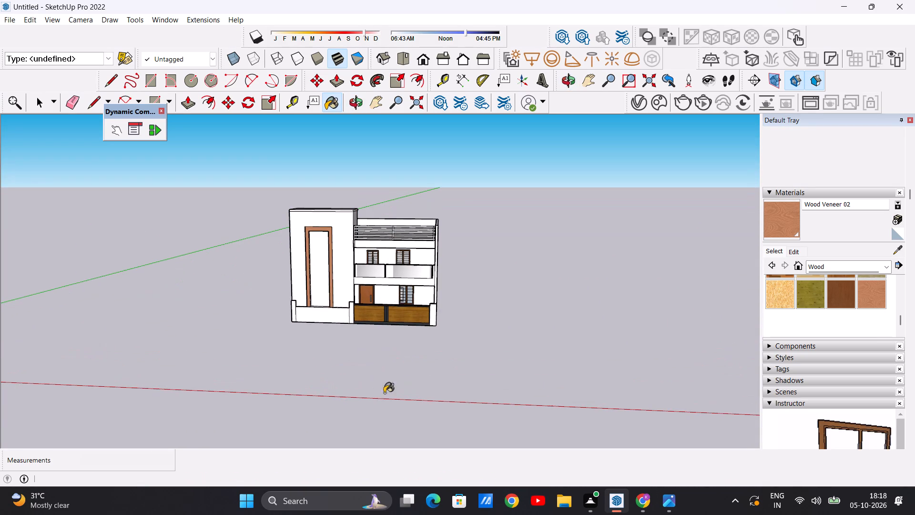
scroll(383, 252, "up", 13)
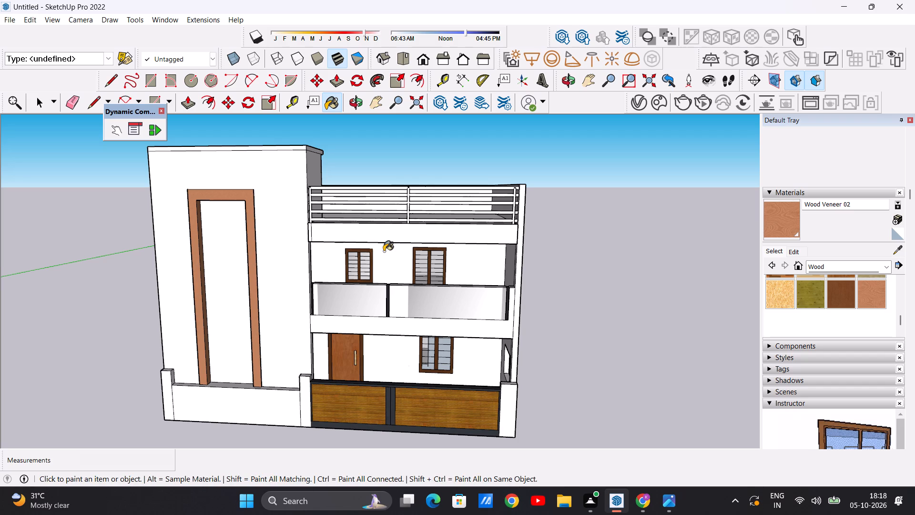
key("space")
scroll(384, 251, "down", 8)
middle_click_drag(331, 252, 615, 239)
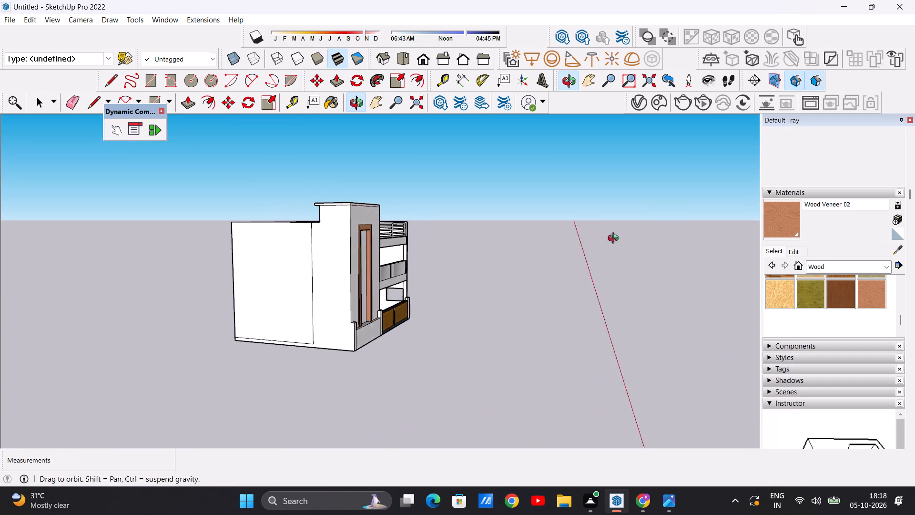
middle_click_drag(615, 239, 292, 247)
scroll(321, 241, "up", 6)
scroll(321, 241, "down", 5)
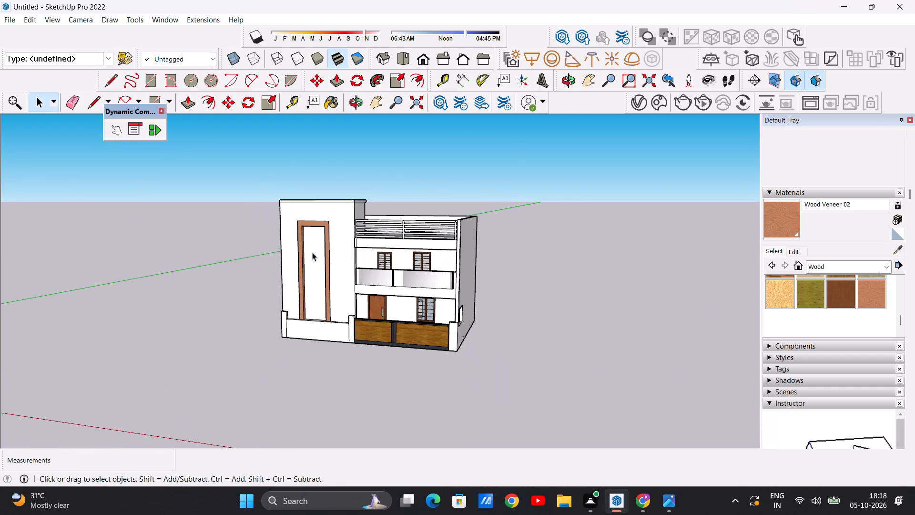
middle_click_drag(306, 264, 365, 251)
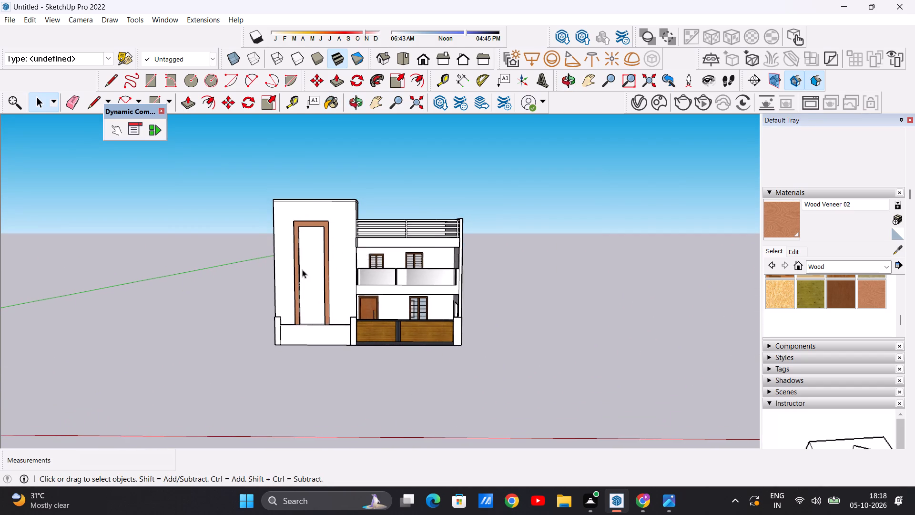
Paint the recessed wall panel inside the tower frame with Wood OSB.
scroll(302, 269, "up", 2)
left_click(782, 286)
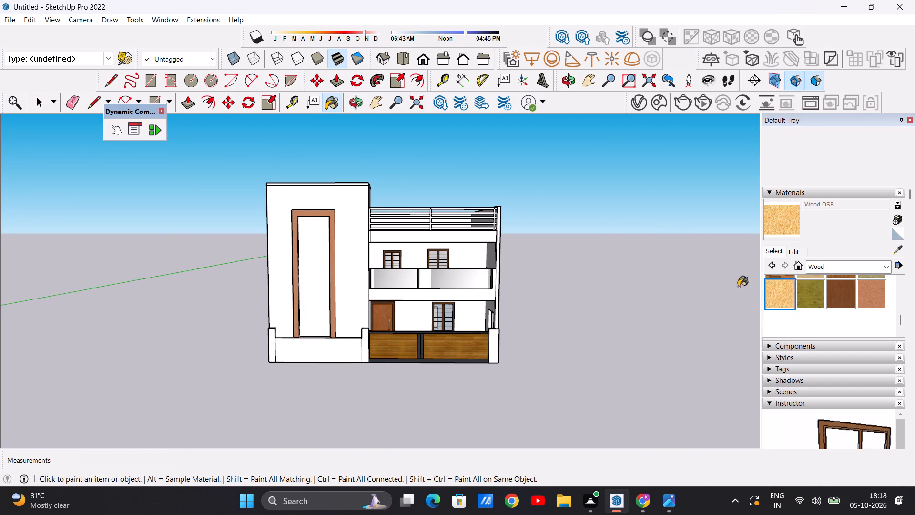
left_click(309, 288)
scroll(308, 288, "up", 13)
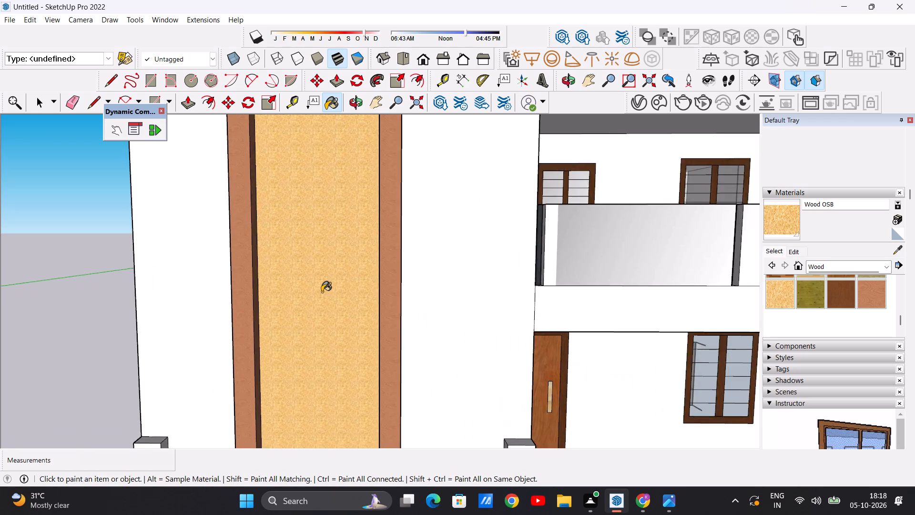
scroll(322, 292, "down", 19)
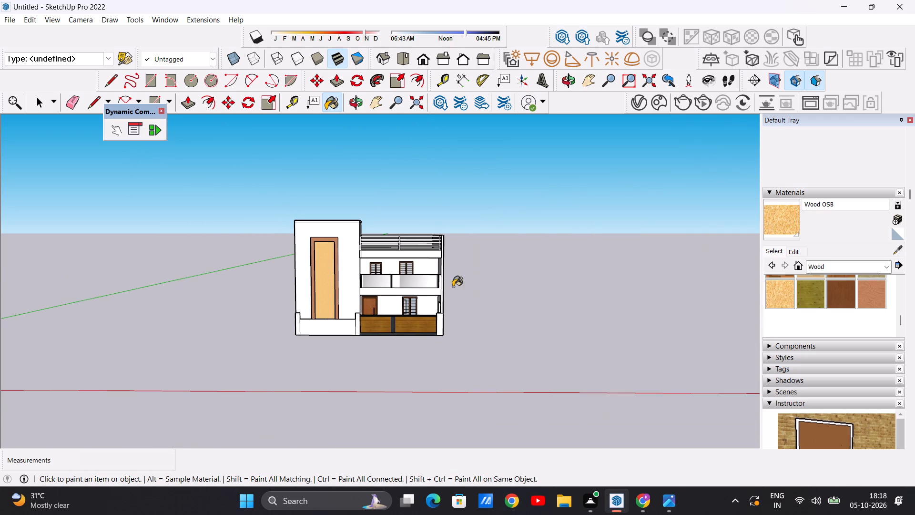
scroll(371, 281, "up", 8)
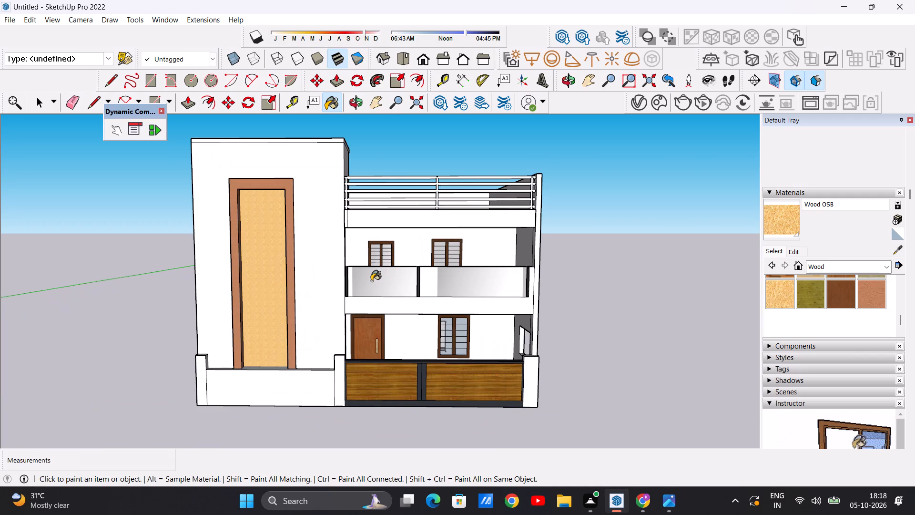
key("space")
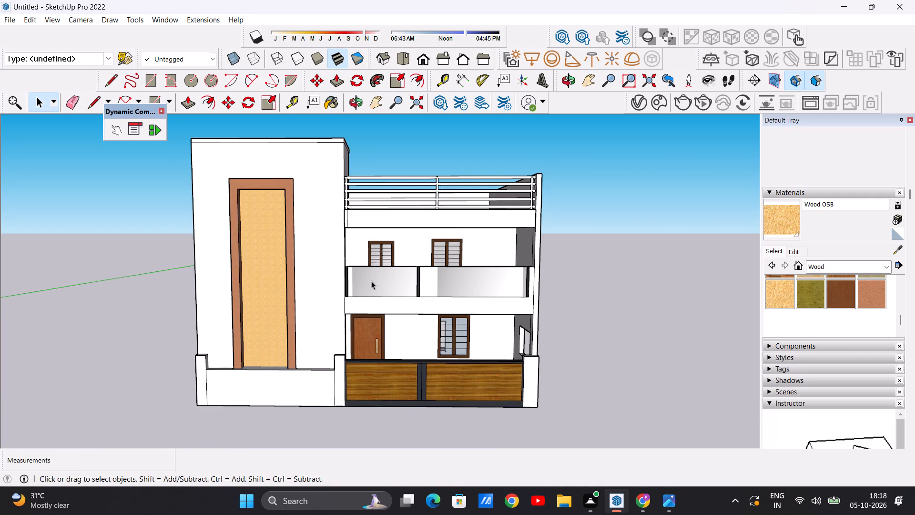
Paint the ground-floor and first-floor front walls around the door and windows with Color B02.
scroll(374, 278, "down", 2)
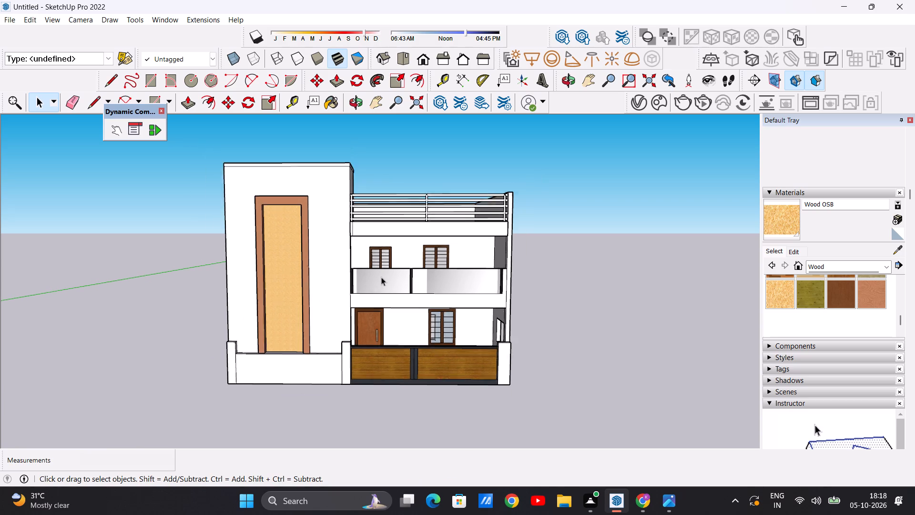
scroll(381, 277, "down", 1)
scroll(471, 252, "up", 4)
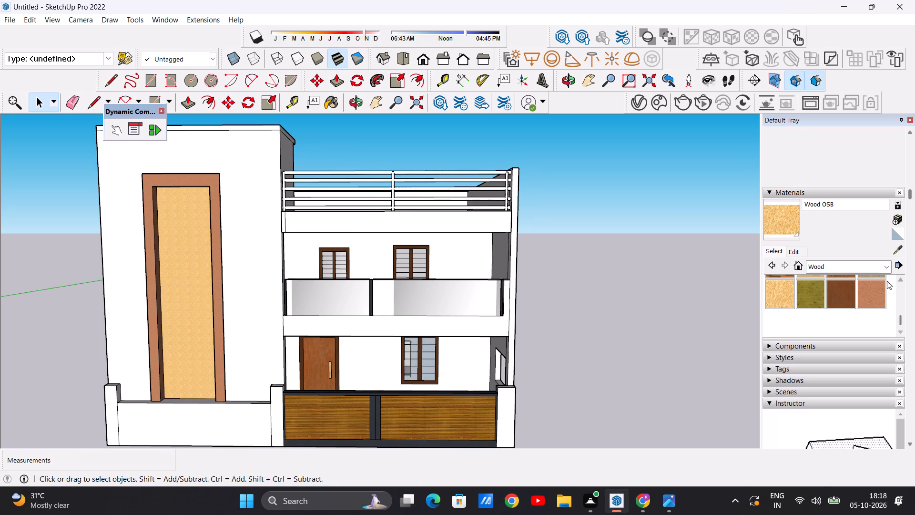
left_click(883, 268)
left_click(857, 310)
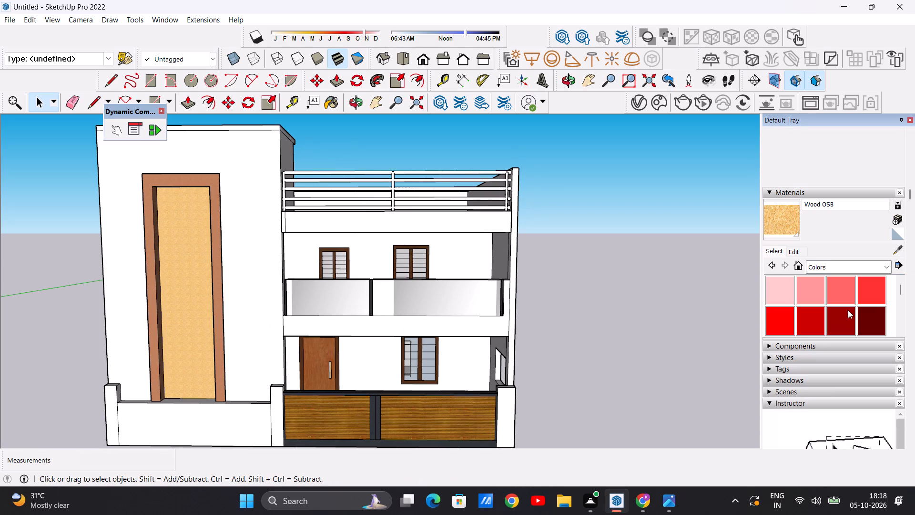
scroll(842, 307, "down", 1)
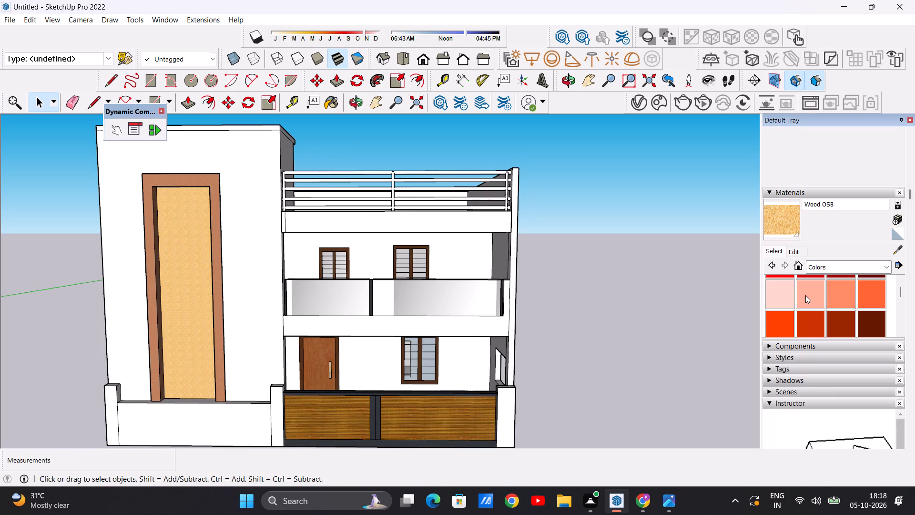
left_click(805, 295)
left_click(452, 361)
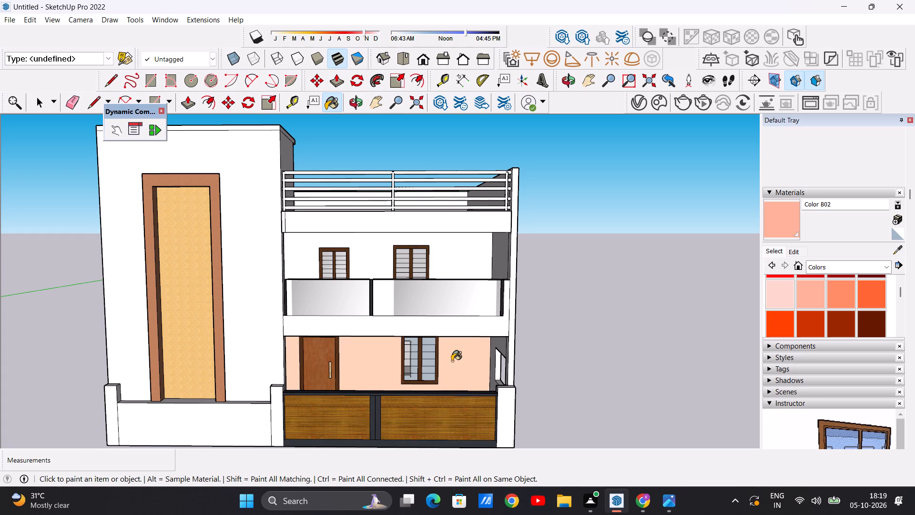
left_click(467, 260)
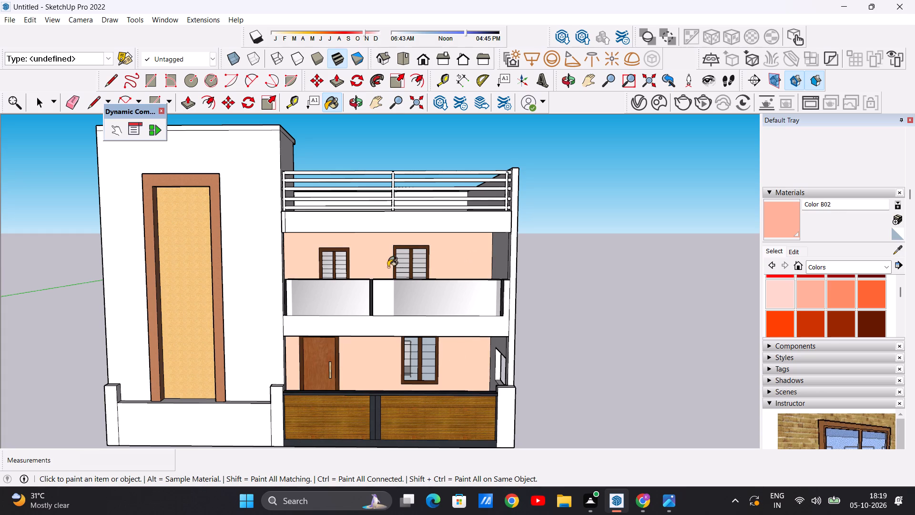
Paint the side walls at both ends of the first-floor balcony with Color B02.
middle_click_drag(377, 265, 470, 317)
scroll(484, 269, "up", 7)
left_click(468, 247)
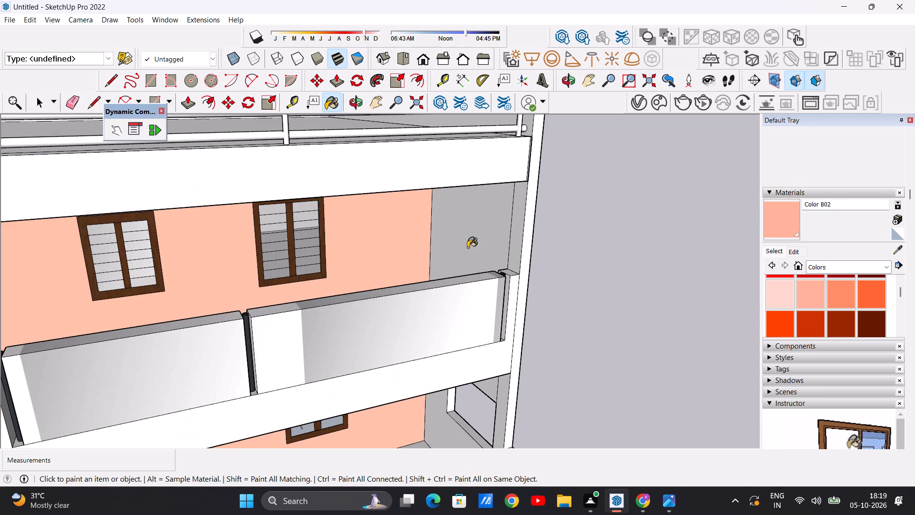
scroll(427, 261, "down", 9)
middle_click_drag(438, 251, 383, 251)
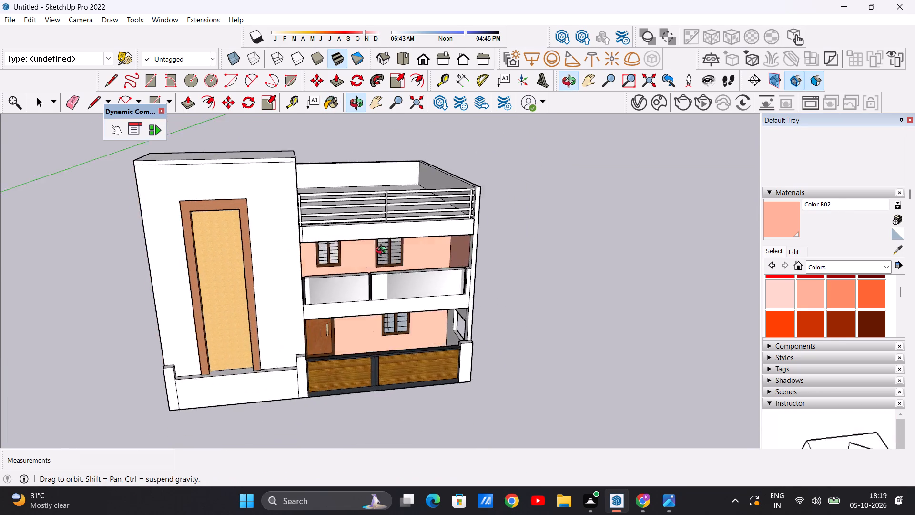
middle_click_drag(383, 251, 164, 252)
scroll(411, 279, "up", 7)
middle_click_drag(391, 254, 311, 236)
scroll(296, 190, "up", 9)
left_click(274, 216)
scroll(296, 227, "down", 5)
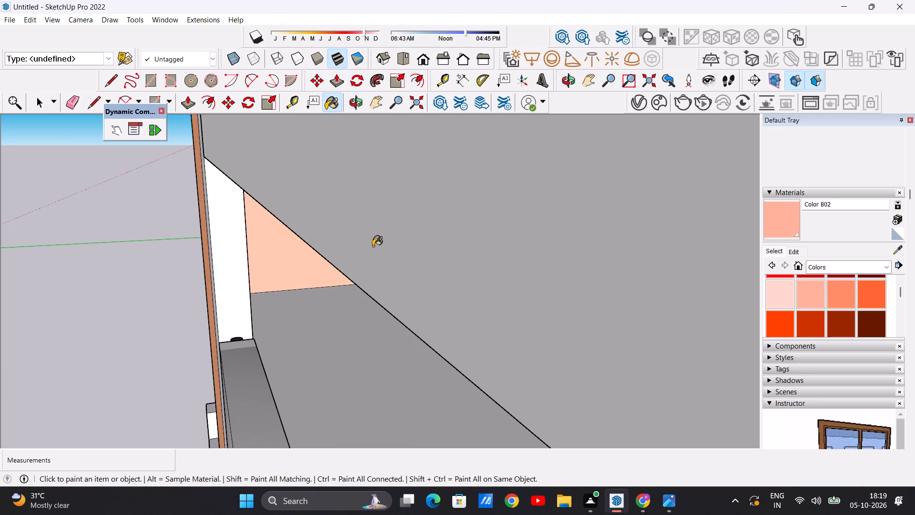
scroll(242, 268, "down", 12)
middle_click_drag(247, 348, 280, 340)
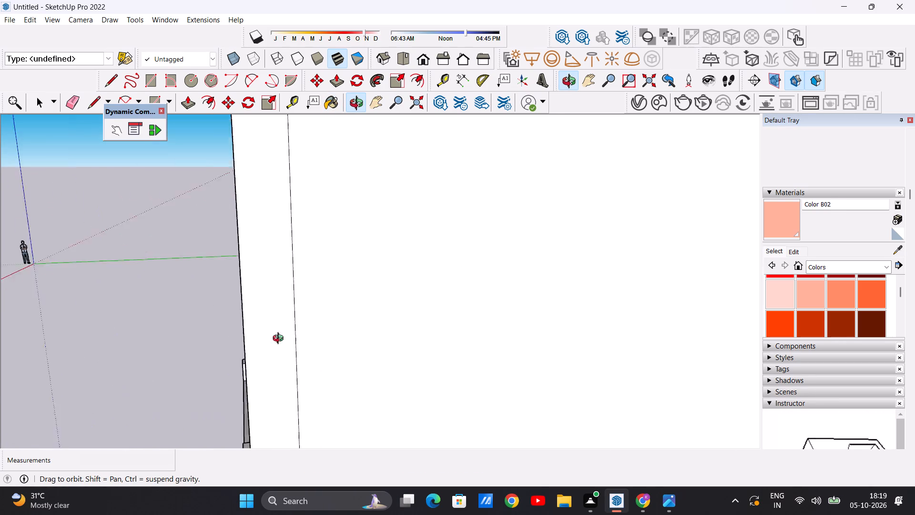
Paint the ceiling above the first-floor balcony with Color B02.
middle_click_drag(280, 340, 501, 287)
middle_click_drag(500, 274, 500, 261)
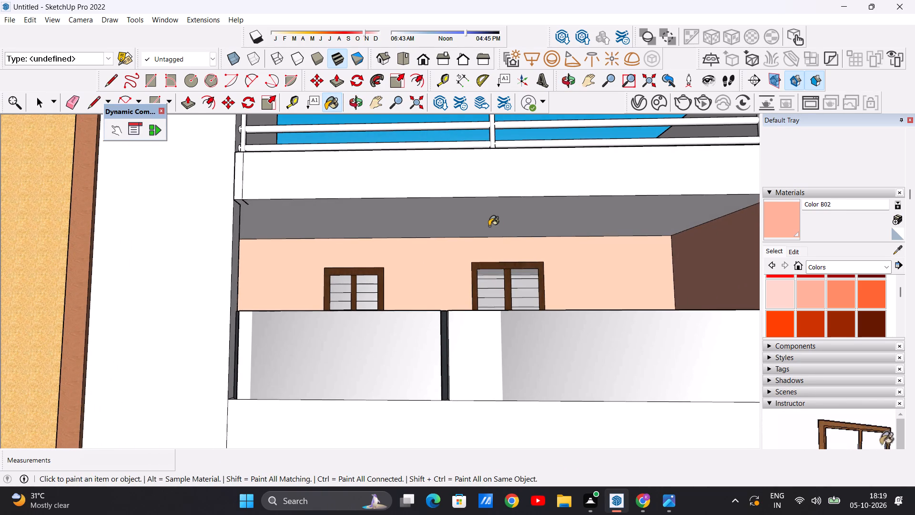
left_click(480, 216)
Paint the ground-floor porch's tower-side end wall, the narrow return wall beside it and the porch ceiling with Color B02.
scroll(398, 299, "down", 9)
middle_click_drag(432, 295, 441, 343)
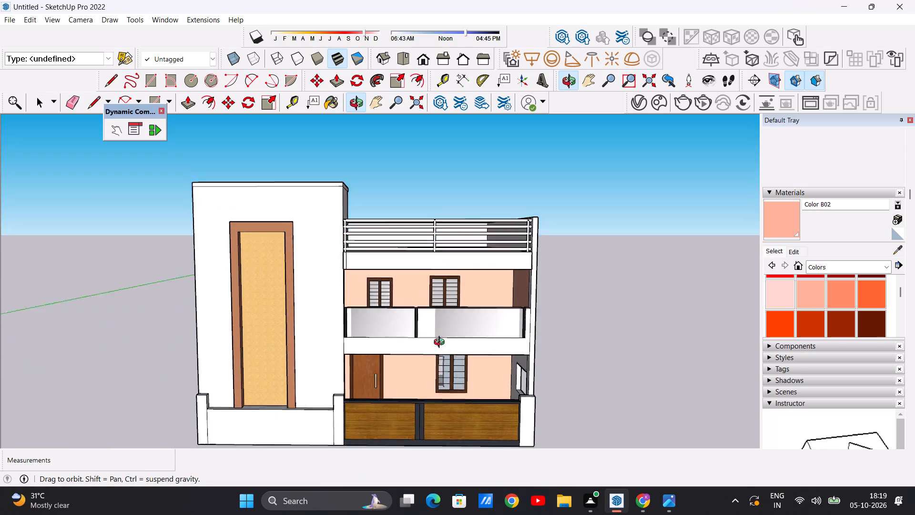
middle_click_drag(441, 343, 517, 358)
scroll(512, 292, "up", 6)
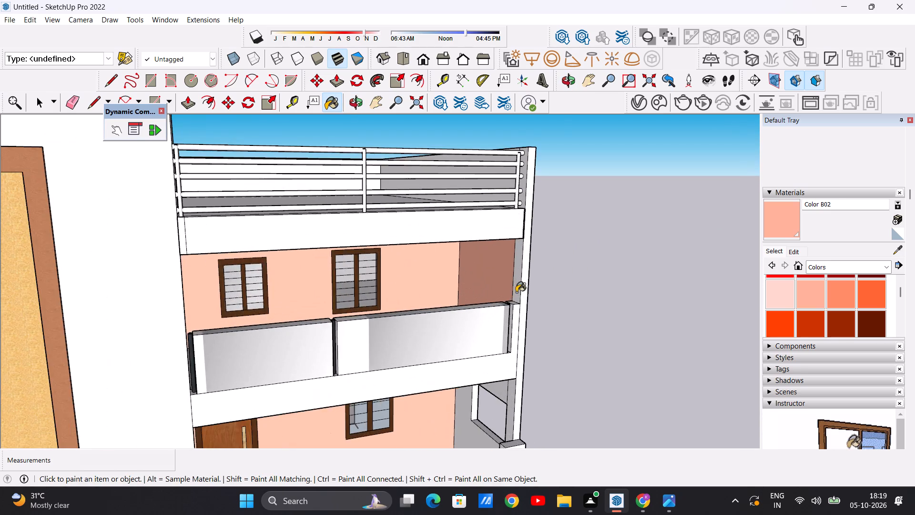
scroll(530, 296, "down", 13)
middle_click_drag(412, 338, 294, 313)
middle_click_drag(464, 376, 463, 376)
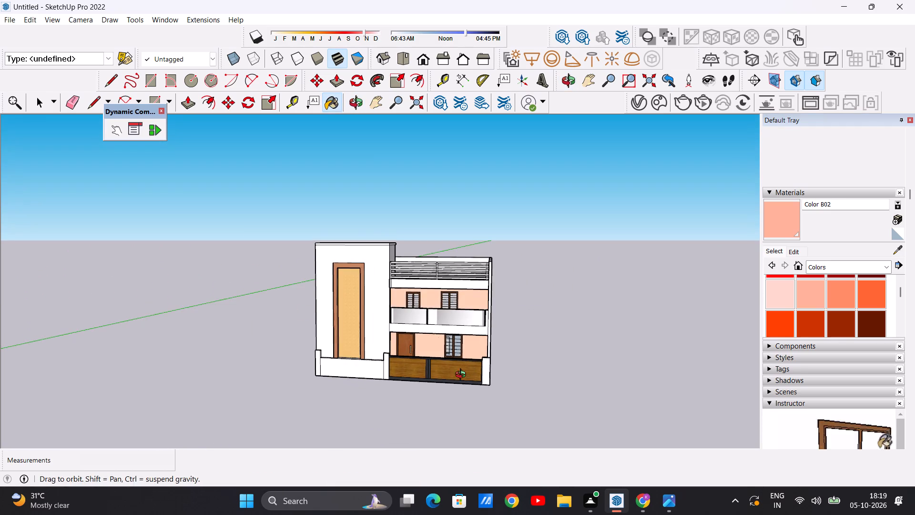
middle_click_drag(463, 376, 230, 364)
scroll(426, 379, "up", 18)
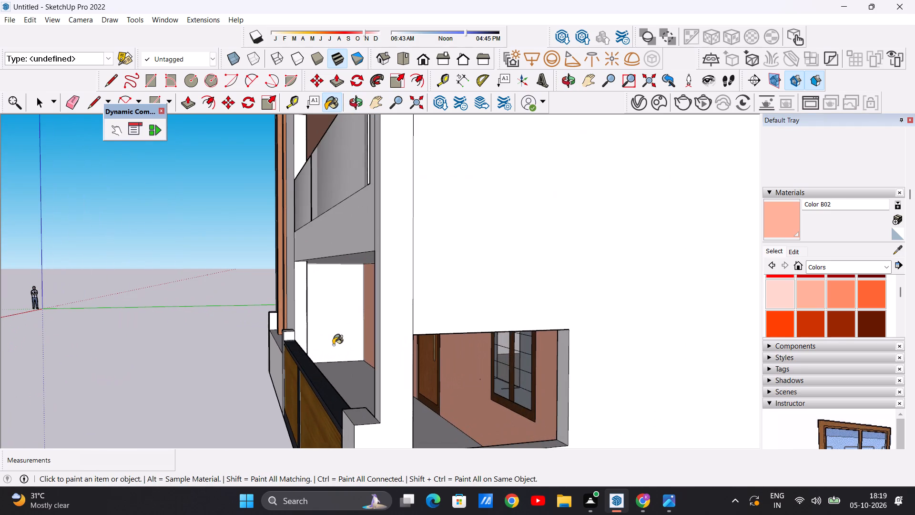
left_click(322, 315)
scroll(328, 331, "down", 3)
middle_click_drag(378, 373, 287, 367)
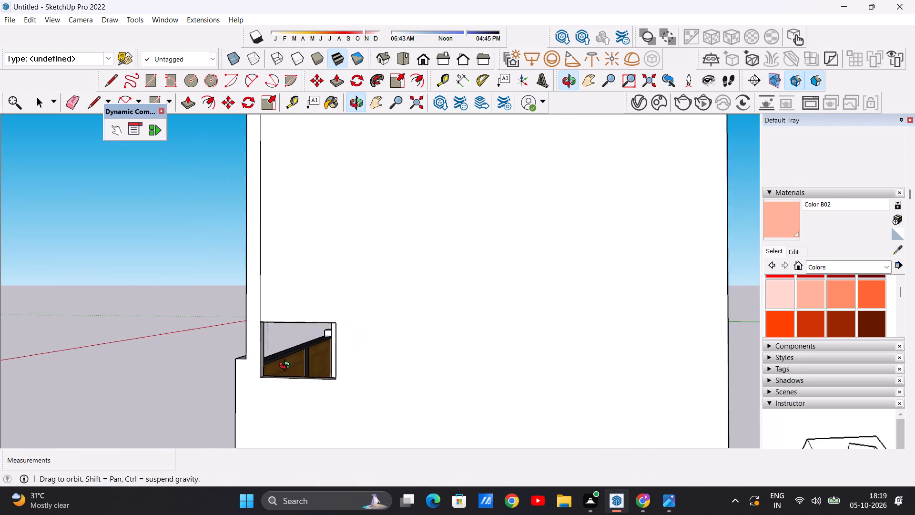
middle_click_drag(287, 367, 326, 352)
scroll(348, 329, "up", 6)
left_click(311, 330)
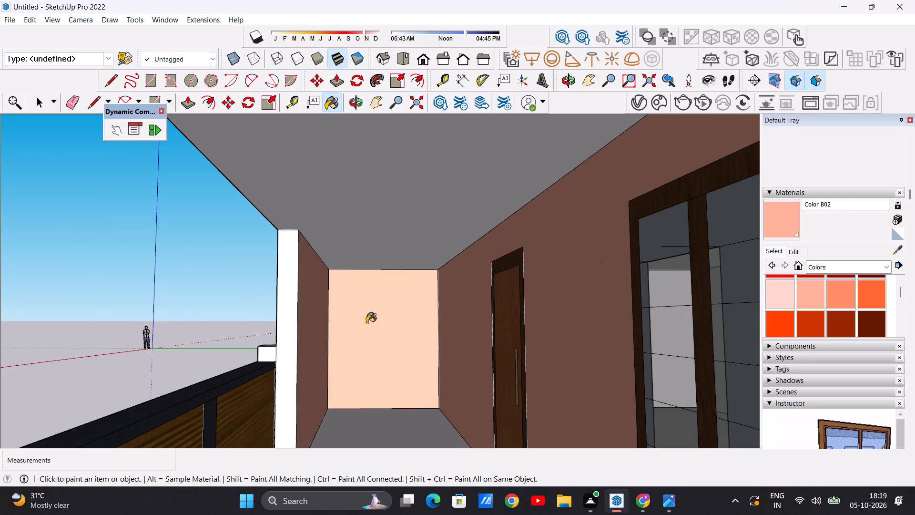
left_click(410, 227)
Paint the inner face of the porch side wall around the rectangular opening with Color B02.
scroll(355, 390, "down", 11)
middle_click_drag(314, 391, 314, 391)
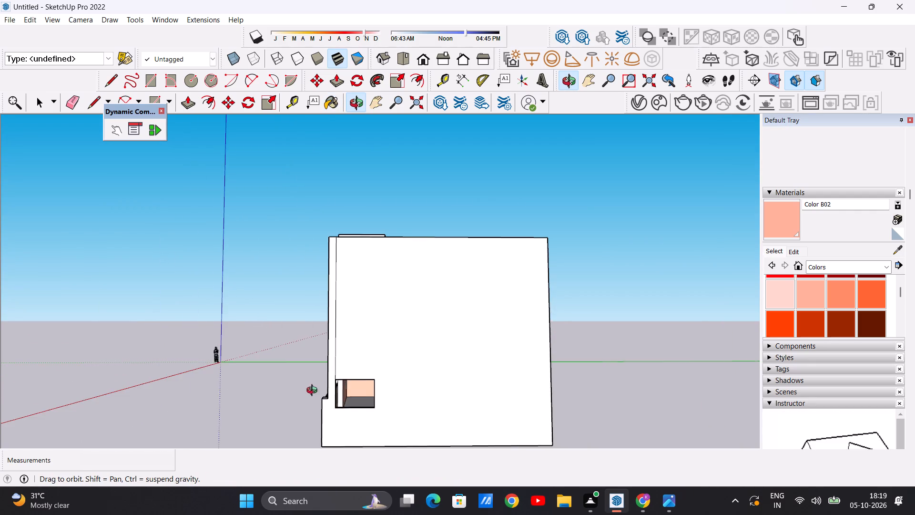
middle_click_drag(314, 391, 551, 412)
middle_click_drag(369, 397, 483, 481)
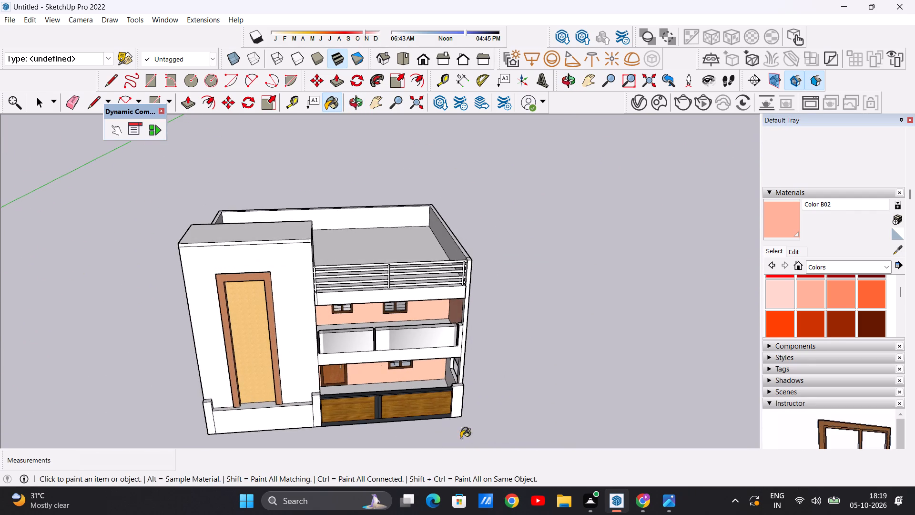
scroll(441, 342, "up", 13)
middle_click_drag(440, 415, 475, 380)
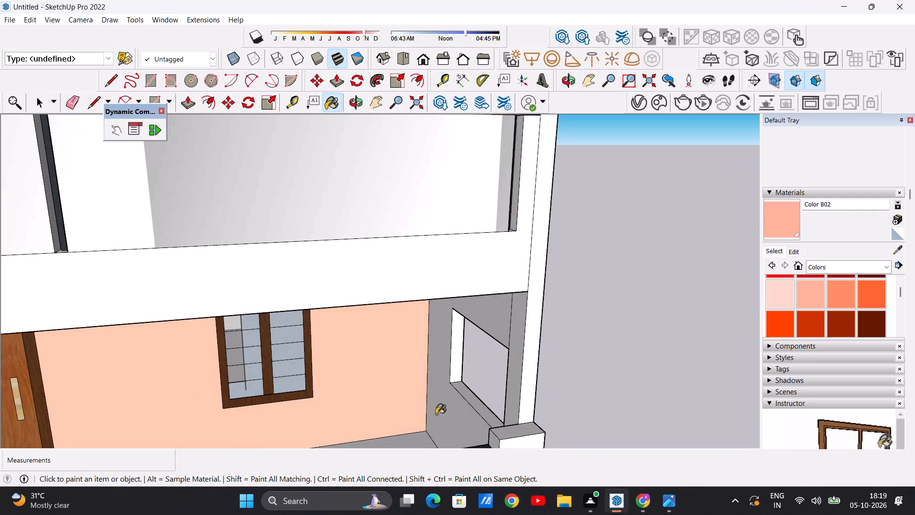
left_click(437, 417)
Paint the tower's front wall around the wood-veneer frame with Color B02.
scroll(437, 395, "down", 16)
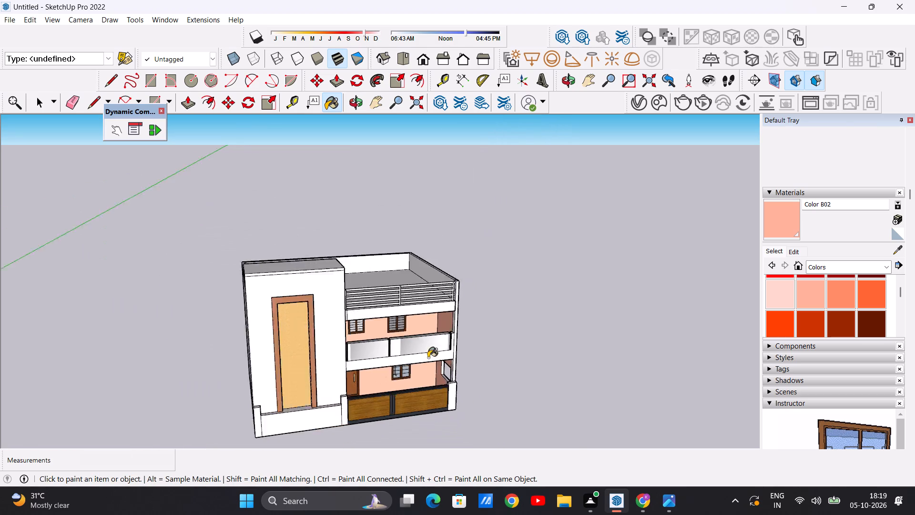
scroll(428, 358, "down", 6)
middle_click_drag(416, 367, 358, 318)
scroll(409, 329, "up", 5)
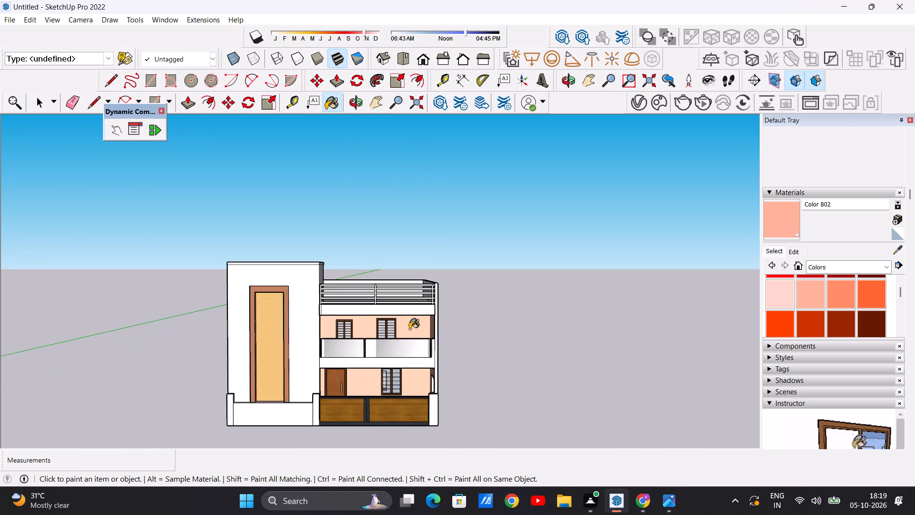
scroll(422, 321, "down", 9)
scroll(356, 312, "up", 11)
left_click(334, 298)
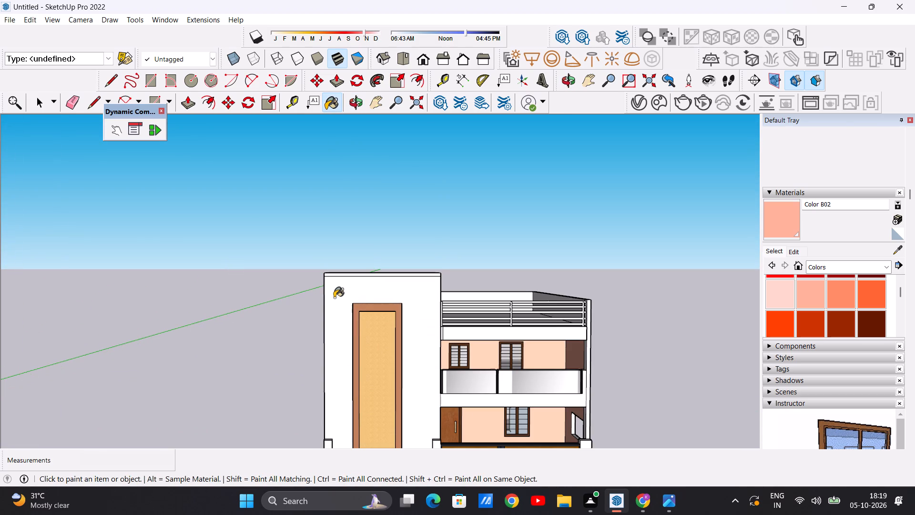
Paint the front, top and tower-side faces of the pillar between the low boundary wall and the gate with Color B02.
scroll(338, 298, "down", 9)
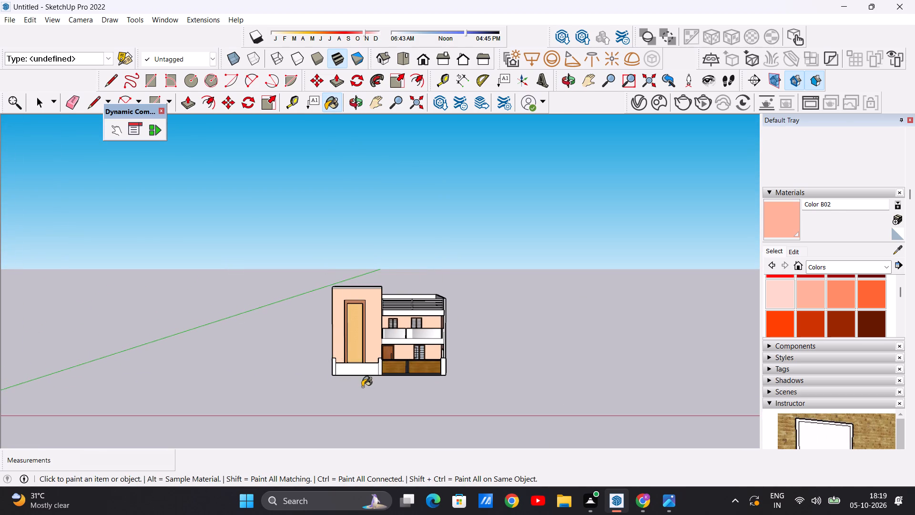
scroll(362, 387, "up", 13)
scroll(404, 336, "up", 5)
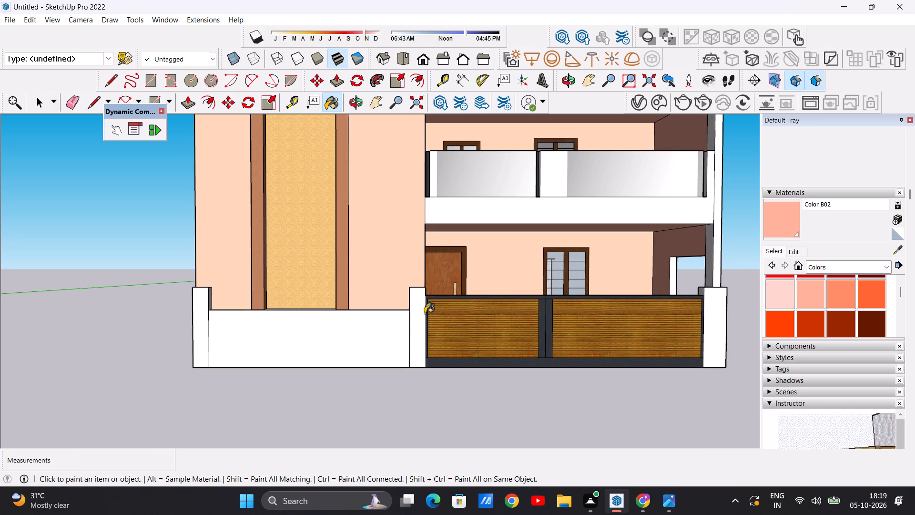
middle_click_drag(425, 313, 407, 384)
left_click(410, 358)
scroll(407, 312, "up", 5)
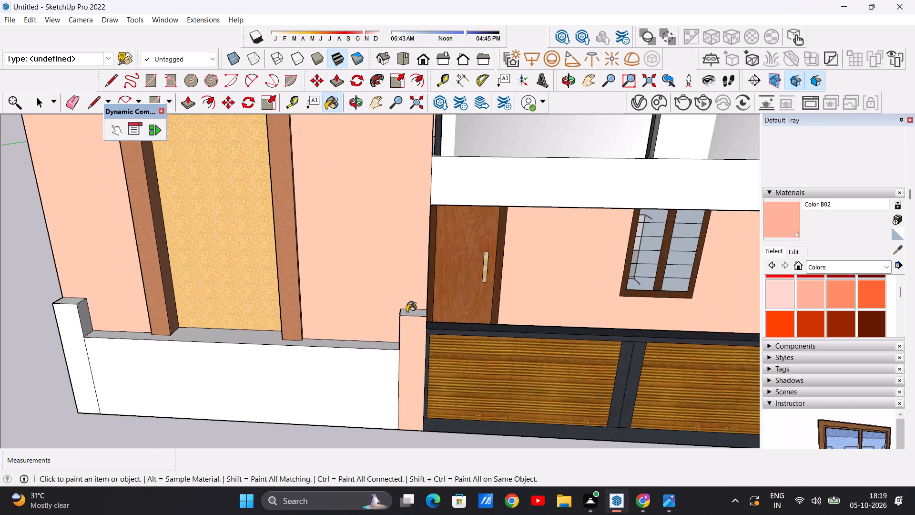
middle_click_drag(400, 342, 397, 398)
scroll(403, 335, "up", 3)
left_click(413, 325)
scroll(395, 348, "down", 5)
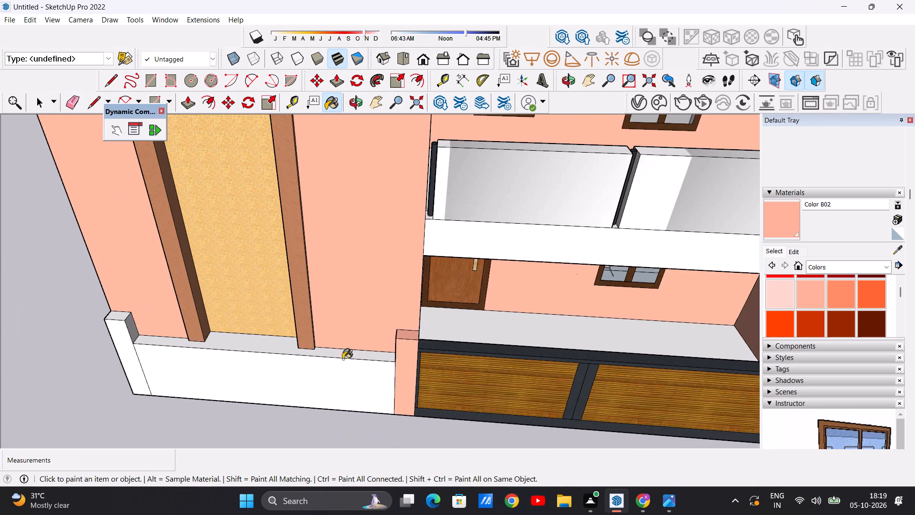
middle_click_drag(343, 359, 473, 324)
scroll(438, 324, "up", 5)
left_click(414, 334)
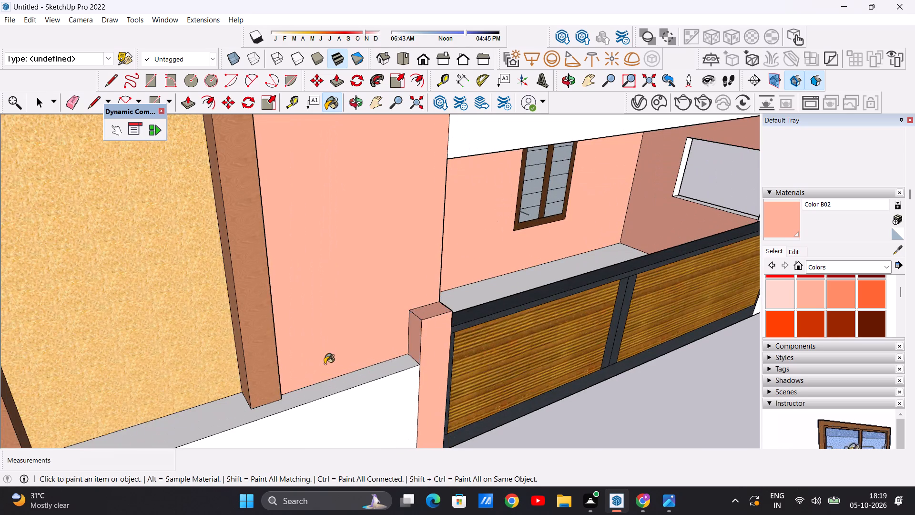
Paint the front, top and gate-side faces of the pillar at the gate's outer end with Color B02.
scroll(325, 364, "down", 19)
scroll(439, 340, "up", 15)
left_click(442, 336)
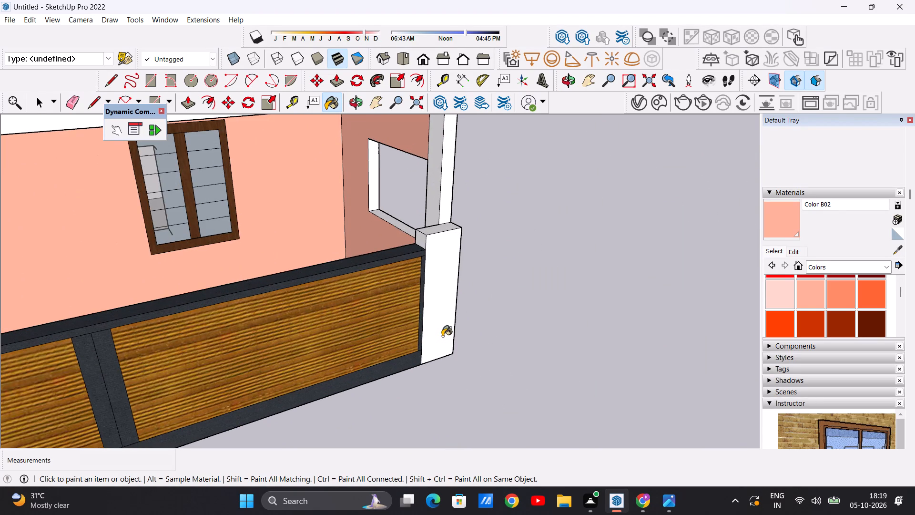
middle_click_drag(429, 264, 425, 341)
scroll(426, 256, "up", 5)
left_click(430, 252)
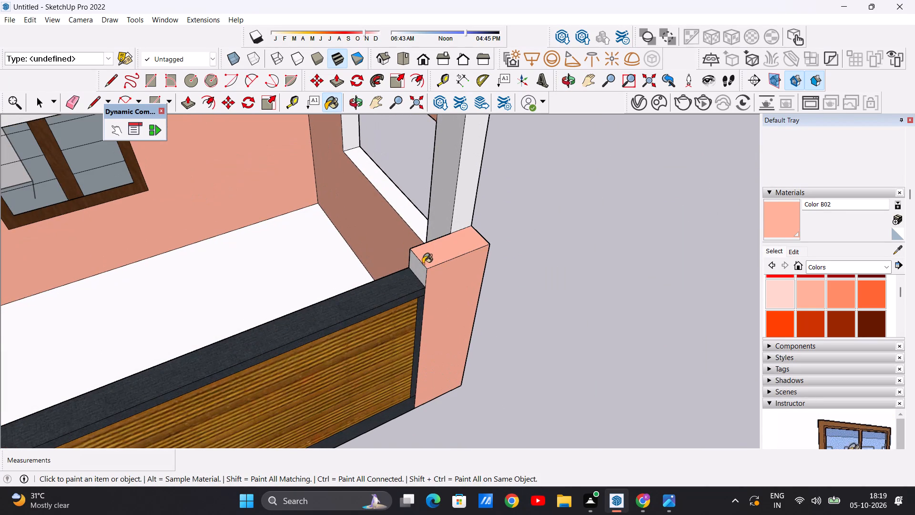
left_click(421, 267)
Paint the gate-side face of the pillar between the boundary wall and the gate with Color B02.
scroll(425, 266, "down", 5)
scroll(427, 258, "up", 1)
scroll(427, 258, "down", 6)
middle_click_drag(463, 278, 265, 251)
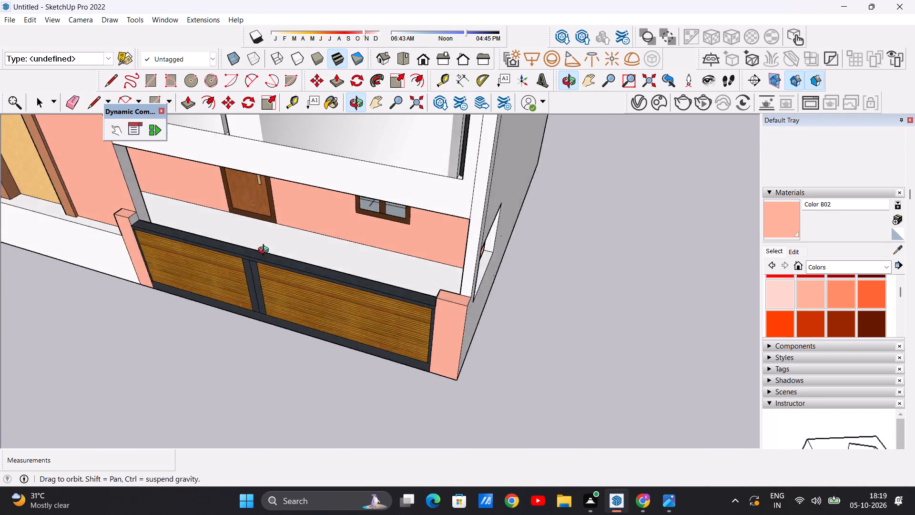
middle_click_drag(265, 251, 193, 235)
scroll(612, 446, "up", 1)
scroll(599, 438, "down", 13)
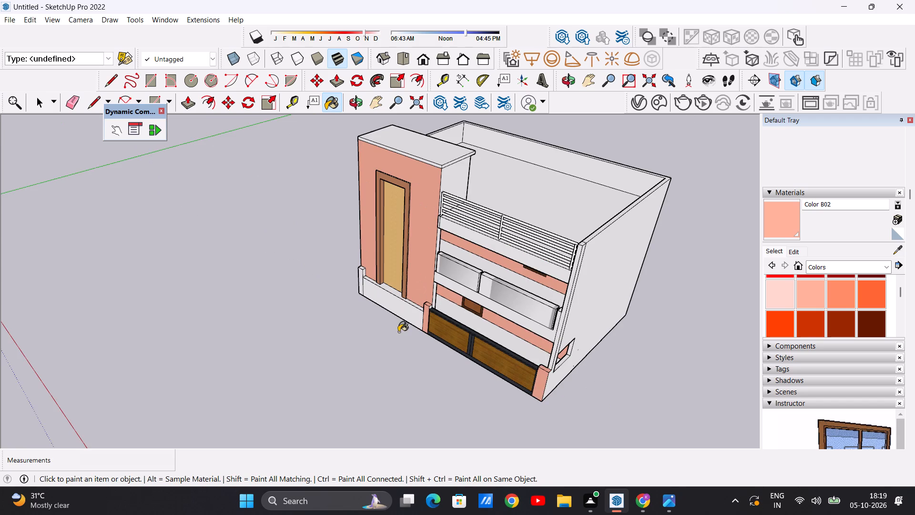
middle_click_drag(398, 332, 352, 299)
scroll(442, 321, "up", 19)
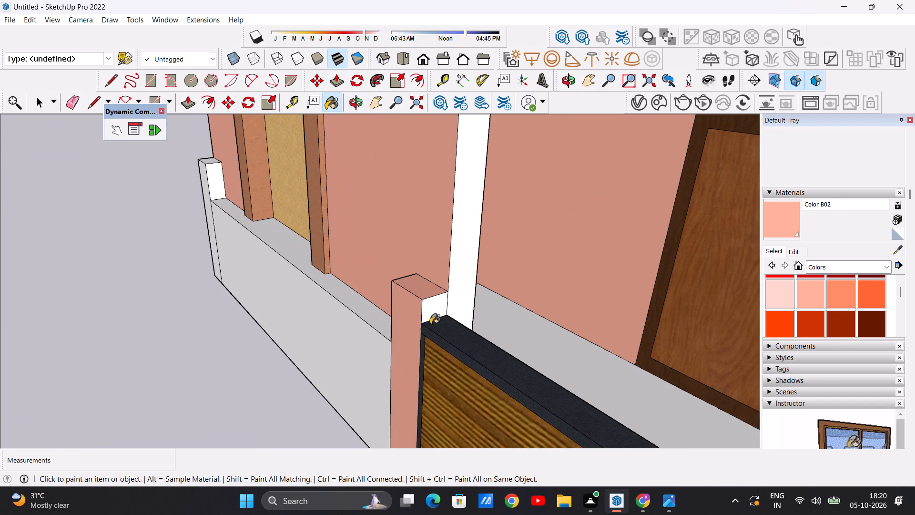
left_click(428, 313)
Paint the top surface of the low boundary wall in front of the tower with Color B02.
scroll(442, 364, "down", 10)
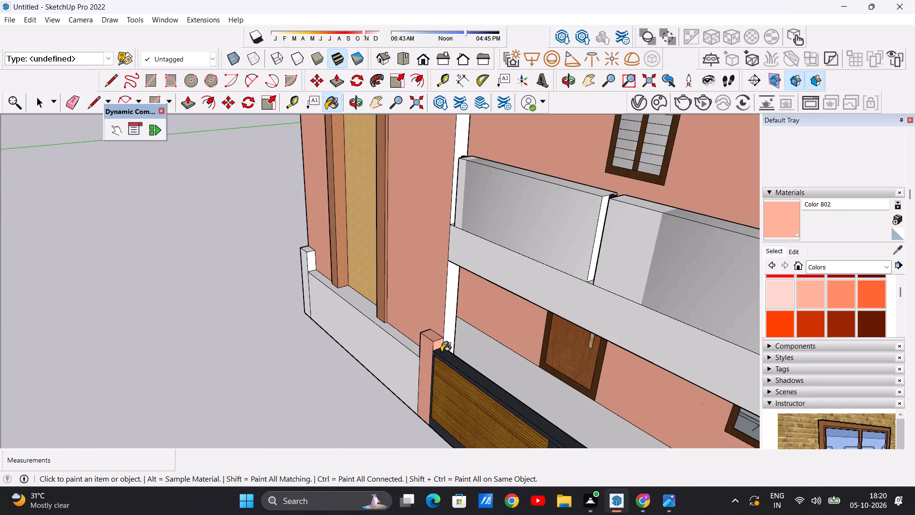
middle_click_drag(299, 354, 449, 414)
scroll(297, 279, "up", 5)
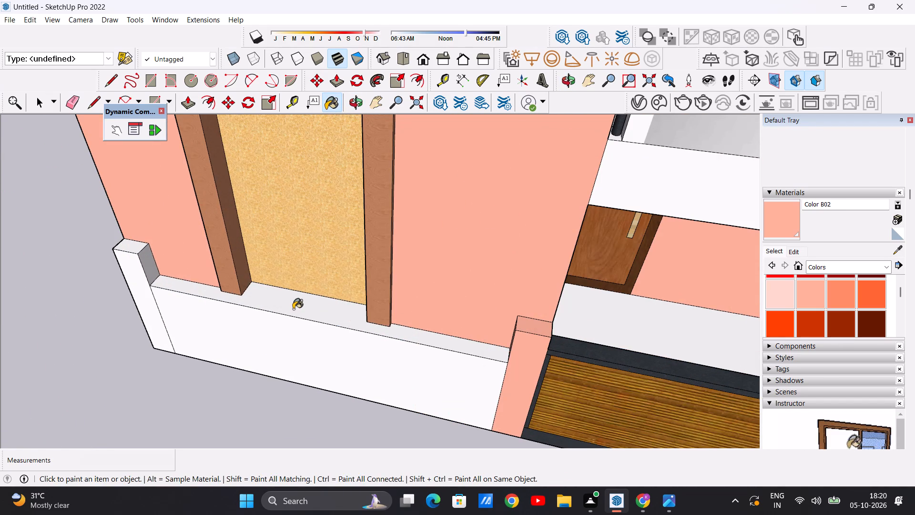
left_click(293, 309)
Paint the front and top faces of the boundary wall's outer corner pillar with Color B02.
scroll(376, 306, "down", 10)
middle_click_drag(272, 356, 356, 305)
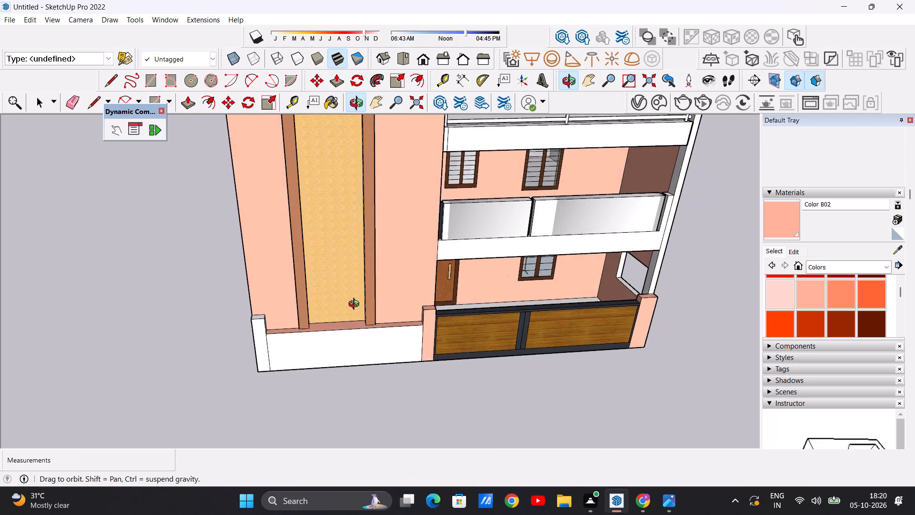
middle_click_drag(356, 305, 357, 281)
scroll(276, 332, "down", 10)
scroll(247, 350, "up", 10)
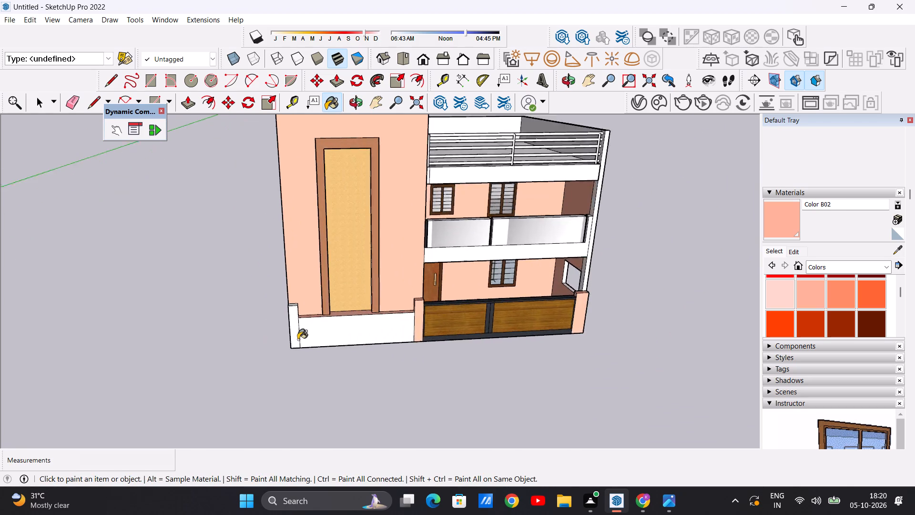
scroll(298, 340, "up", 4)
left_click(291, 334)
middle_click_drag(285, 319, 378, 356)
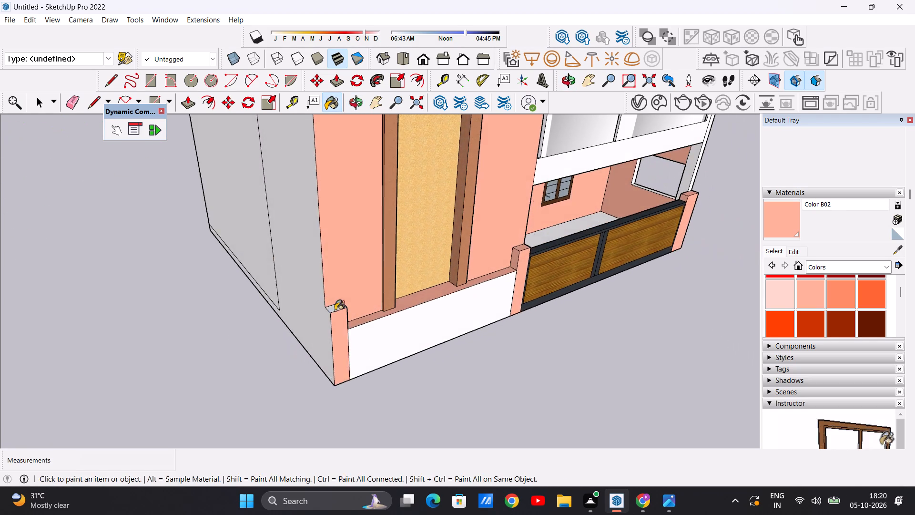
scroll(335, 307, "up", 11)
left_click(335, 307)
Draw a rectangle about 6' 8 3/4" by 2' 6 1/2" centrally on the front face of the low boundary wall.
scroll(285, 322, "down", 18)
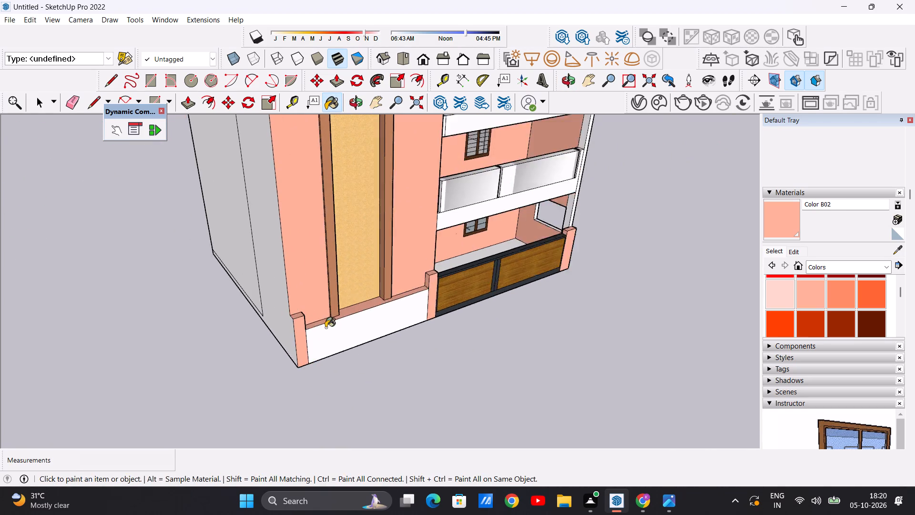
middle_click_drag(406, 363, 299, 298)
scroll(353, 302, "up", 6)
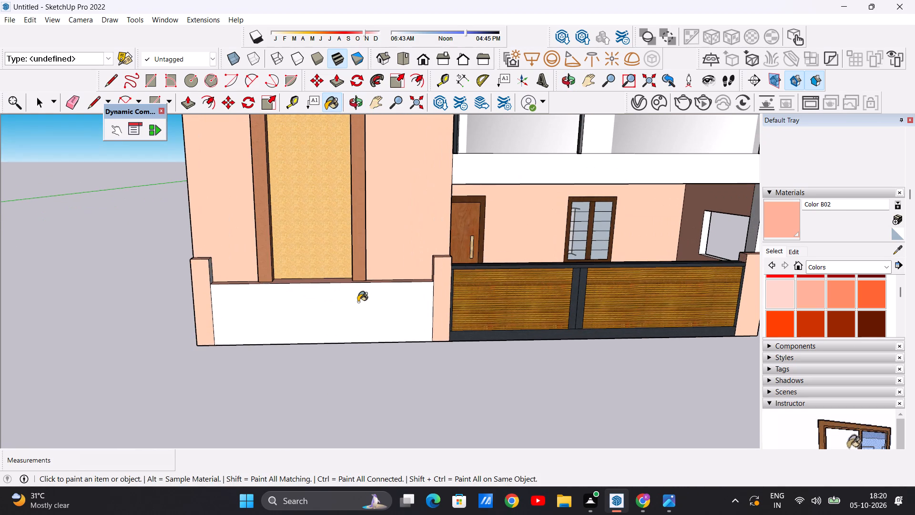
key("space")
type("R")
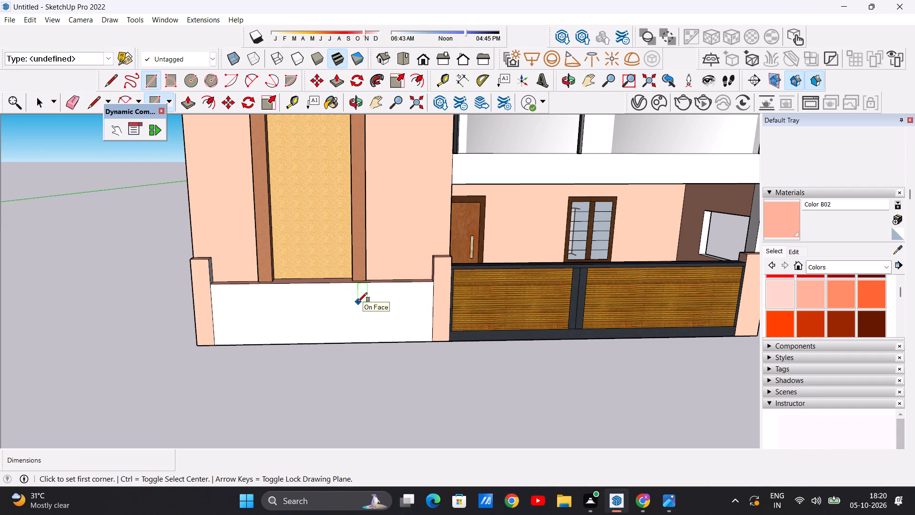
left_click(262, 298)
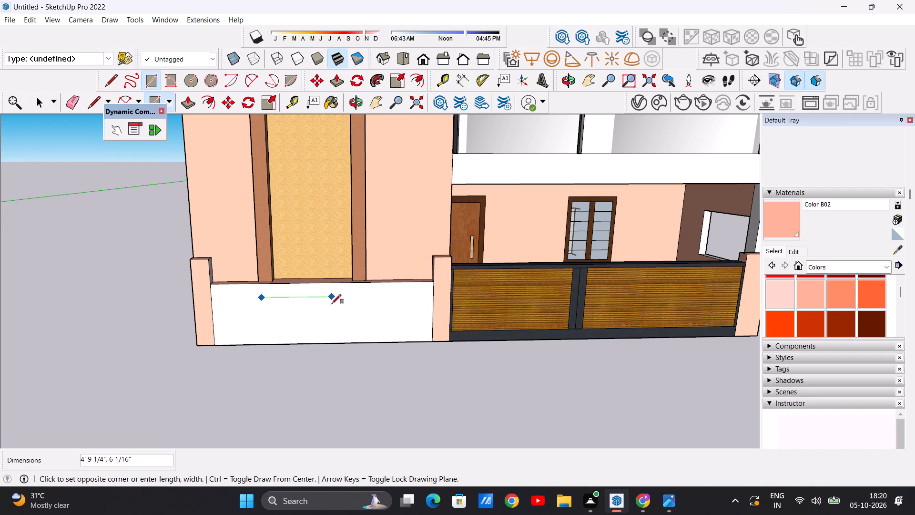
left_click(360, 331)
key("space")
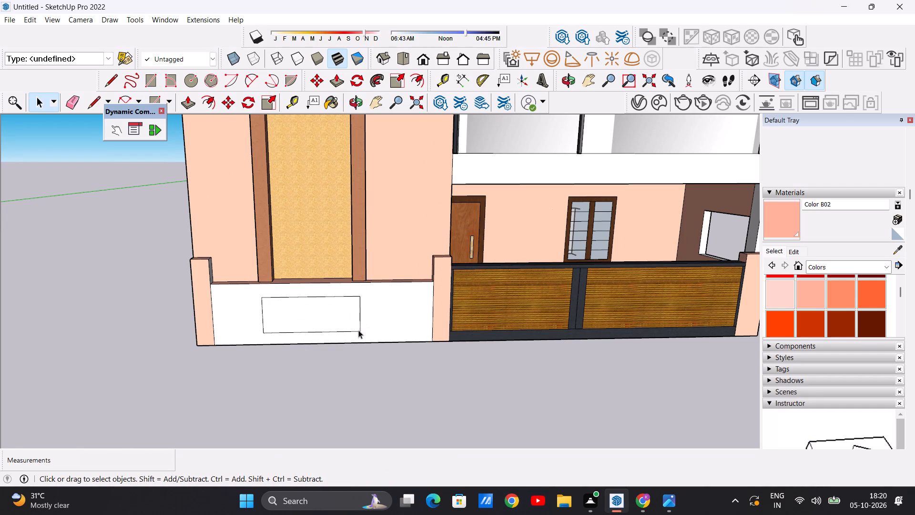
scroll(357, 312, "down", 6)
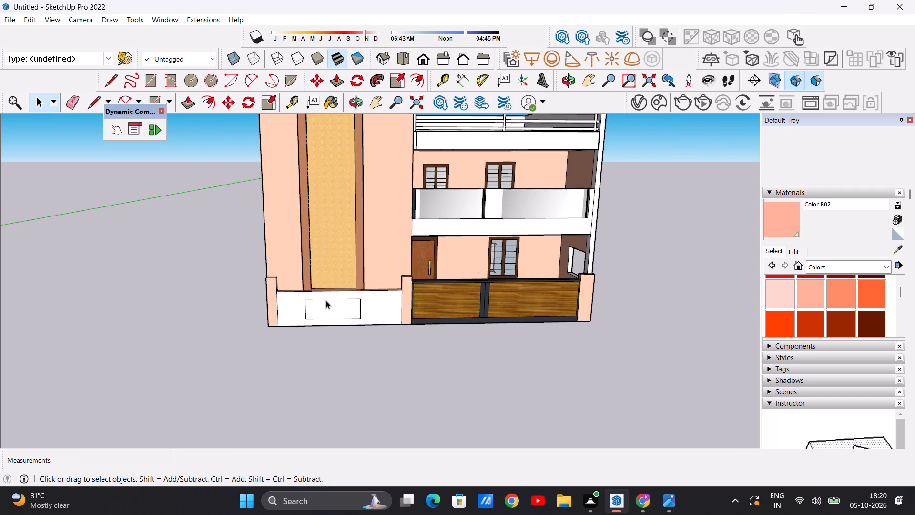
scroll(325, 300, "up", 7)
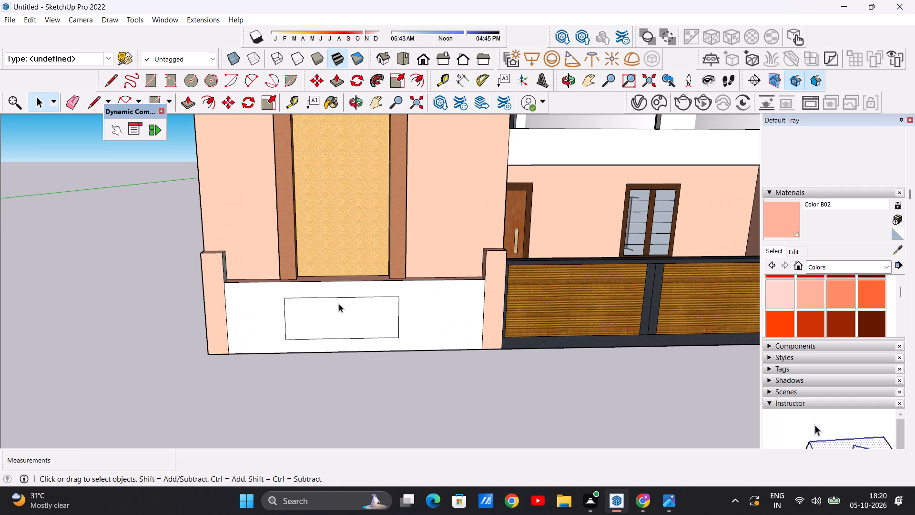
Paint the low boundary wall's front face around the central rectangle with Color B02.
left_click(791, 226)
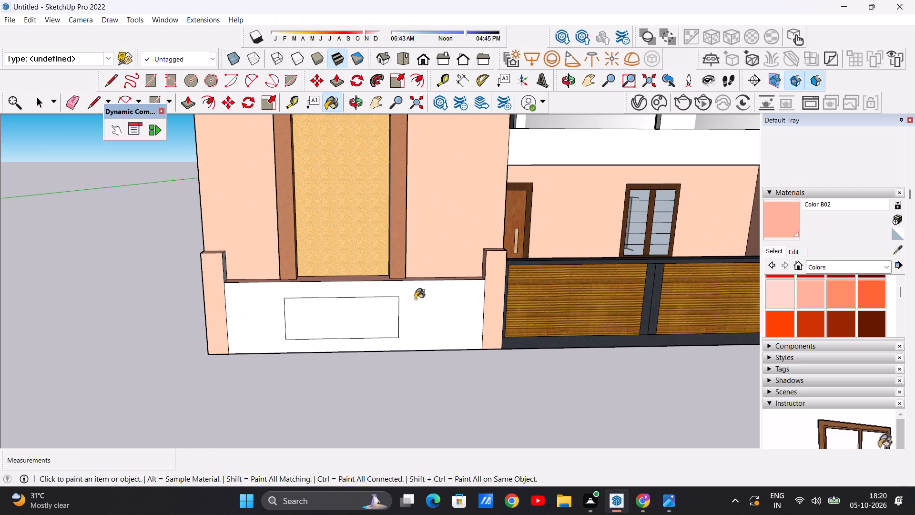
left_click(430, 306)
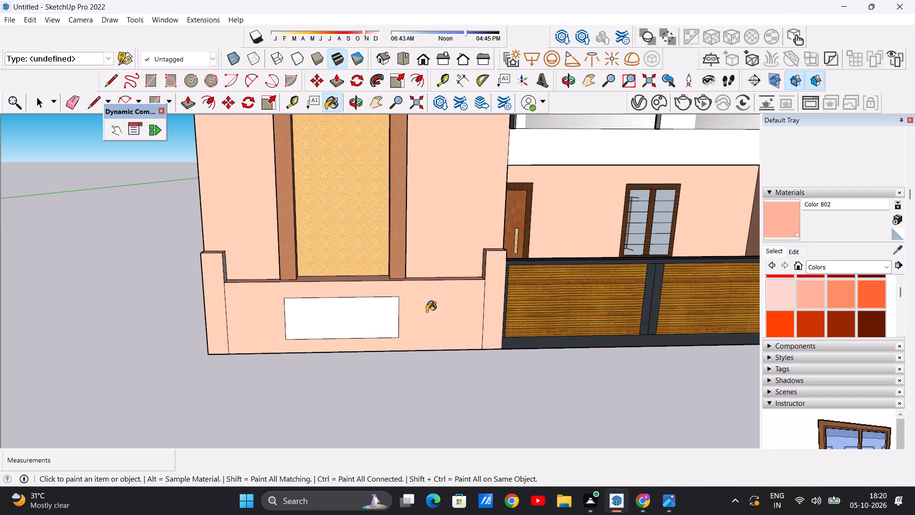
key("space")
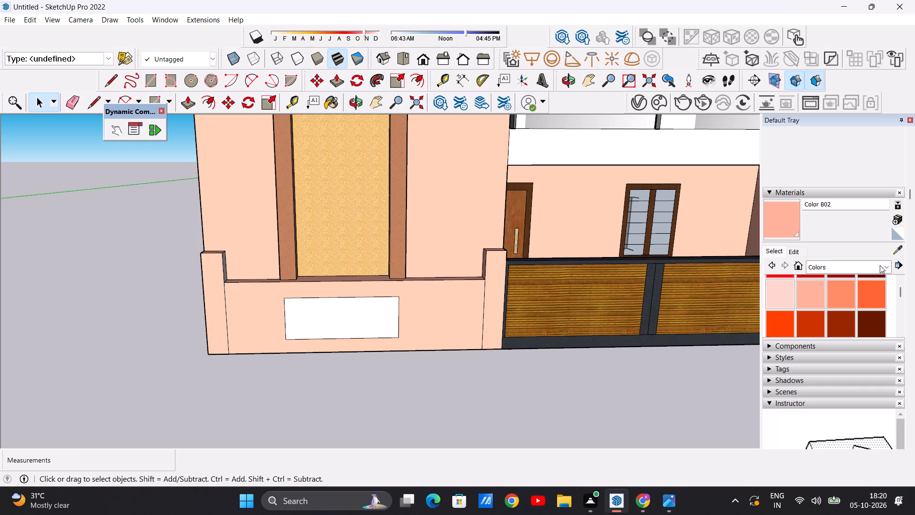
Paint the rectangle on the low boundary wall with Formica Laminate Dark from the Synthetic Surfaces collection.
left_click(881, 265)
left_click(839, 384)
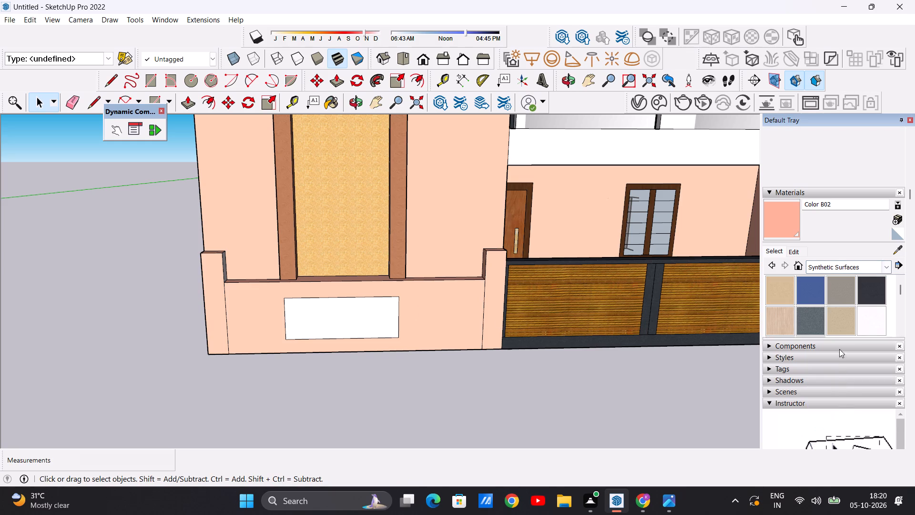
left_click(869, 287)
scroll(355, 314, "up", 2)
left_click(354, 315)
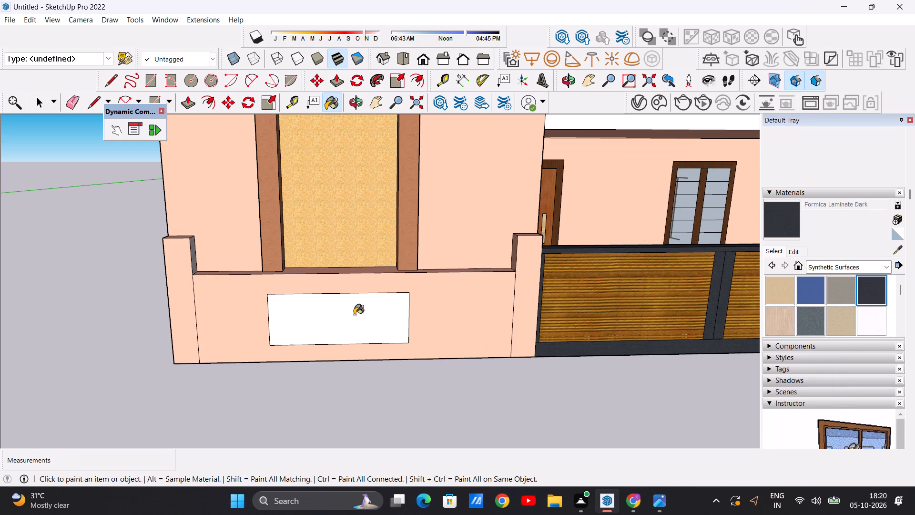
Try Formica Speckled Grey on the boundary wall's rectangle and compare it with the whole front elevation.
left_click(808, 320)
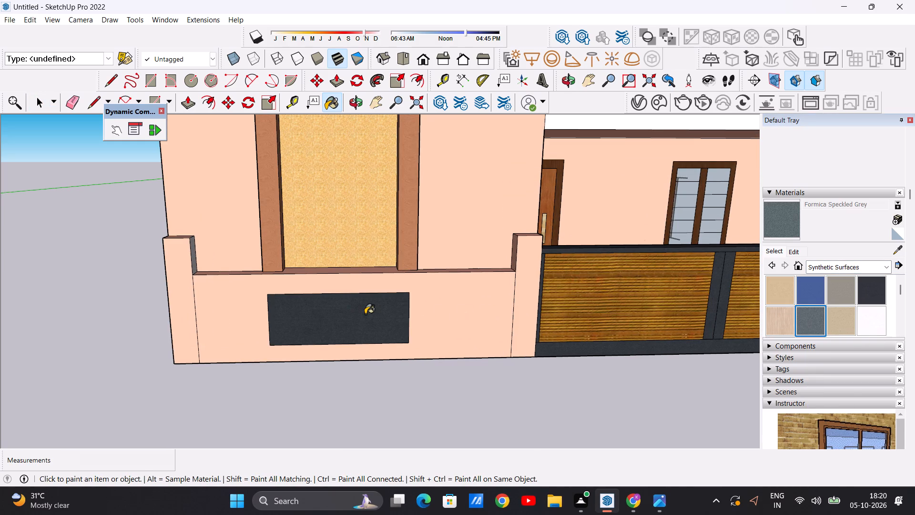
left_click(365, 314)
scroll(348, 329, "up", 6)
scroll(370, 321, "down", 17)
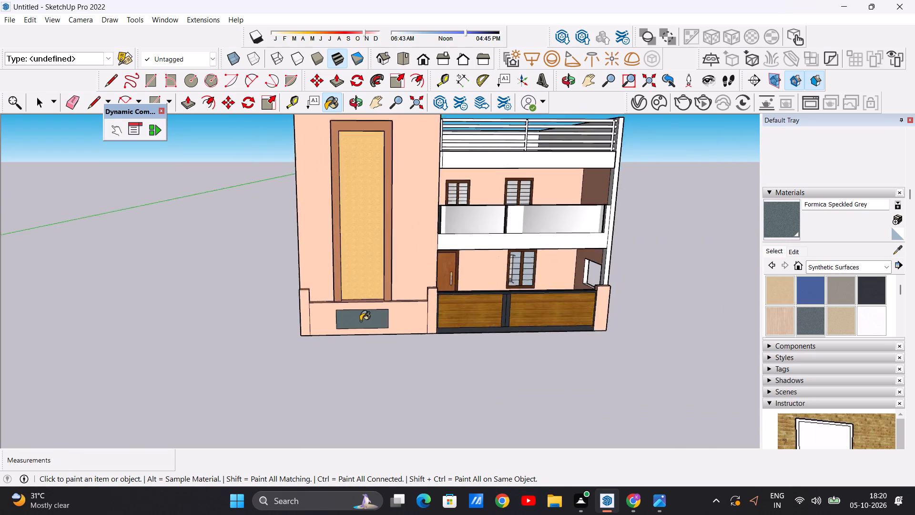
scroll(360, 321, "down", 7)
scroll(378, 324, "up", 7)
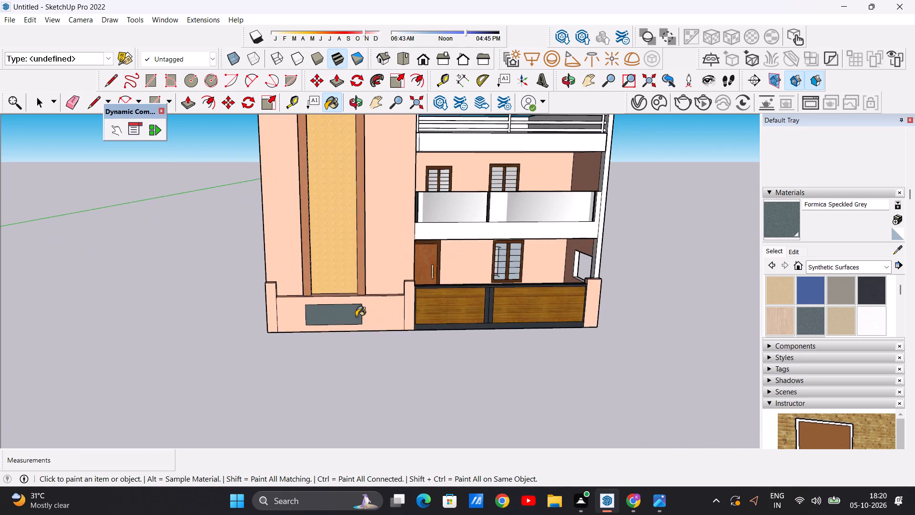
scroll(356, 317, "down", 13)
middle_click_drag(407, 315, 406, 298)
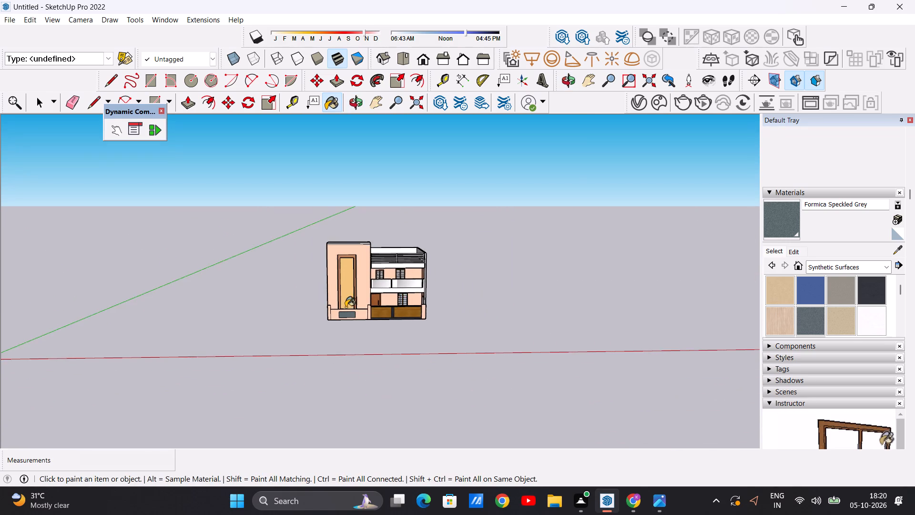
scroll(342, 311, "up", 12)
Repaint the boundary wall's rectangle with Formica Laminate Dark.
left_click(876, 288)
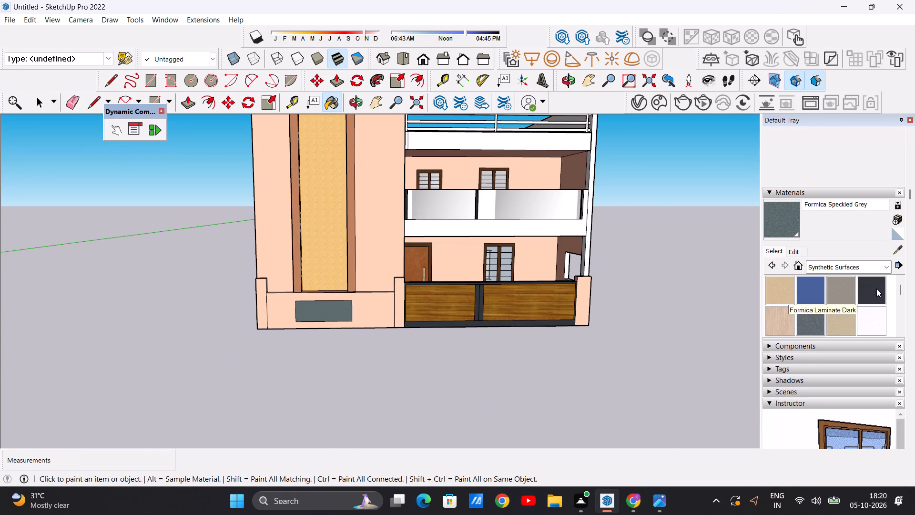
scroll(281, 289, "up", 4)
left_click(353, 326)
scroll(327, 339, "down", 5)
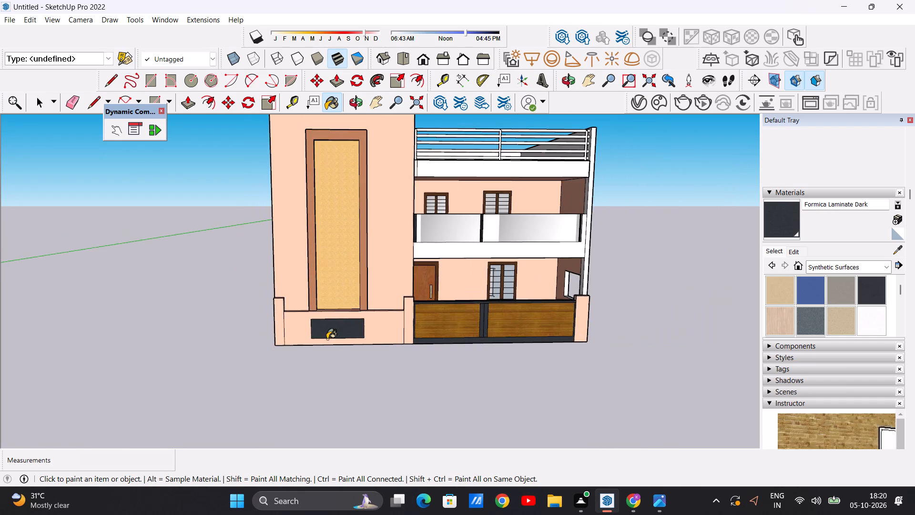
scroll(334, 332, "up", 4)
key("space")
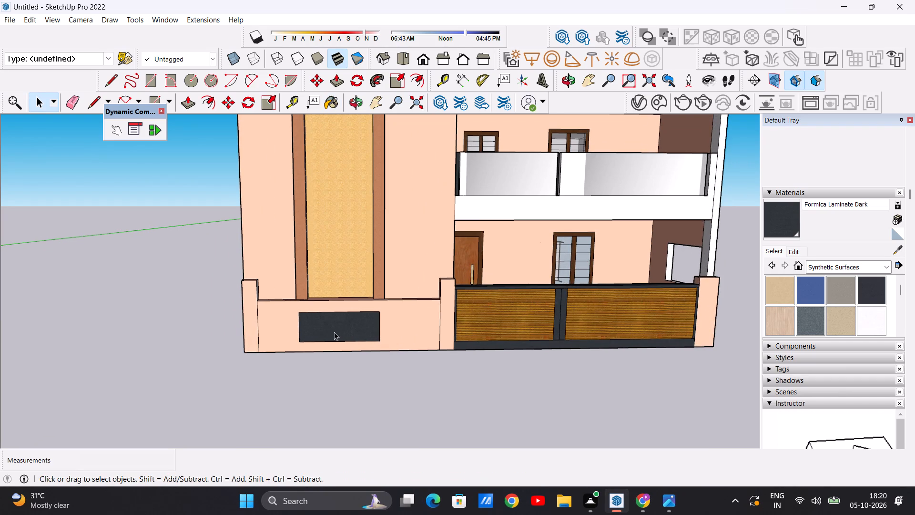
Paint the three vertical posts of the roof terrace railing with Formica Laminate Dark.
scroll(339, 256, "down", 11)
scroll(423, 166, "up", 9)
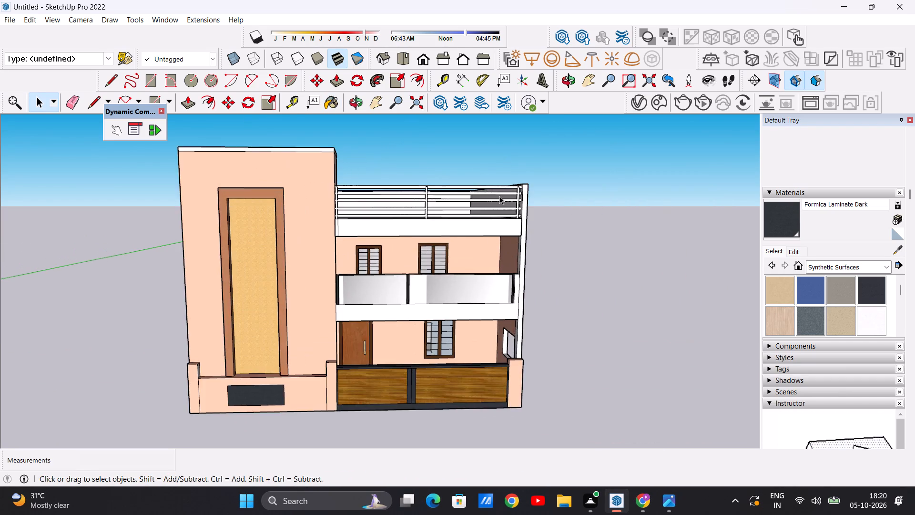
middle_click_drag(496, 199, 354, 276)
scroll(432, 224, "up", 6)
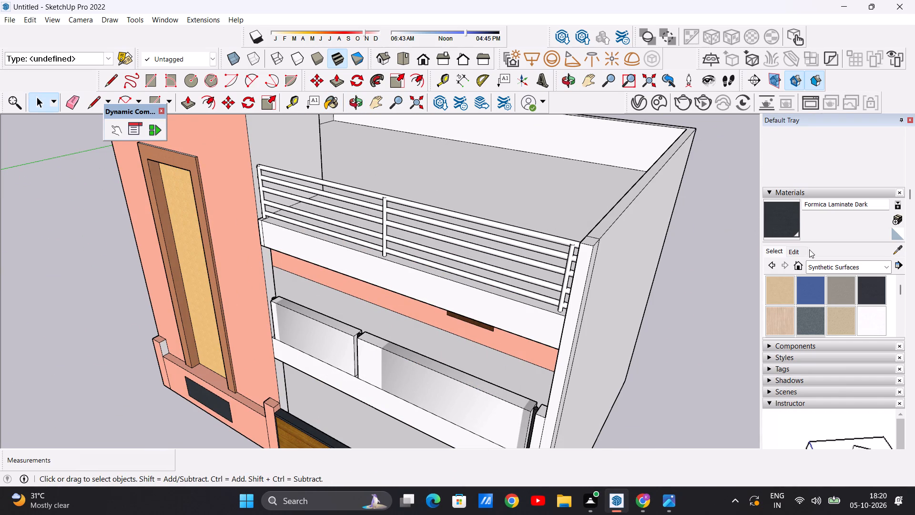
left_click(779, 216)
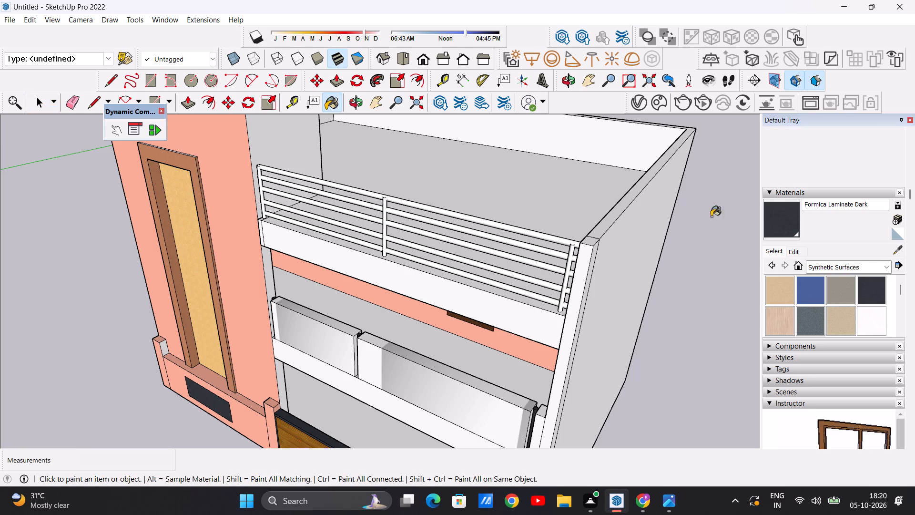
scroll(429, 217, "up", 7)
scroll(474, 222, "down", 8)
scroll(322, 201, "up", 11)
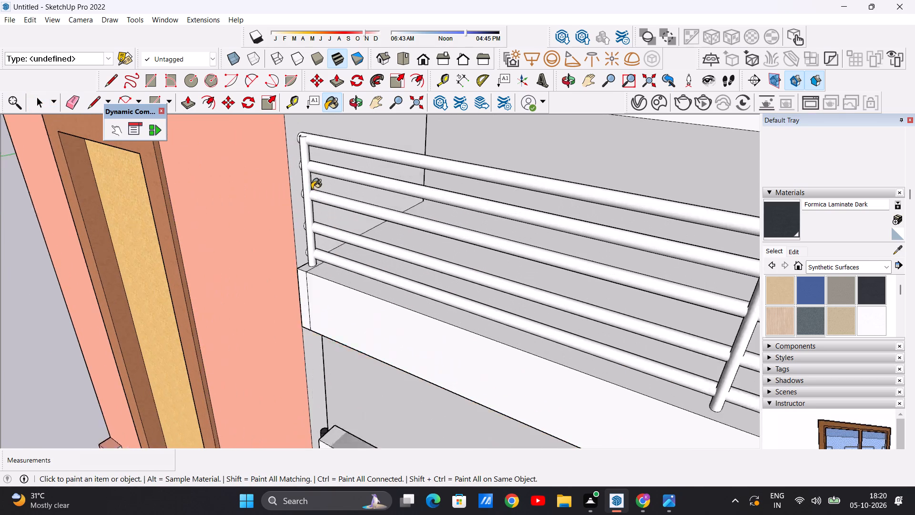
scroll(312, 189, "up", 3)
left_click(304, 179)
scroll(302, 187, "down", 15)
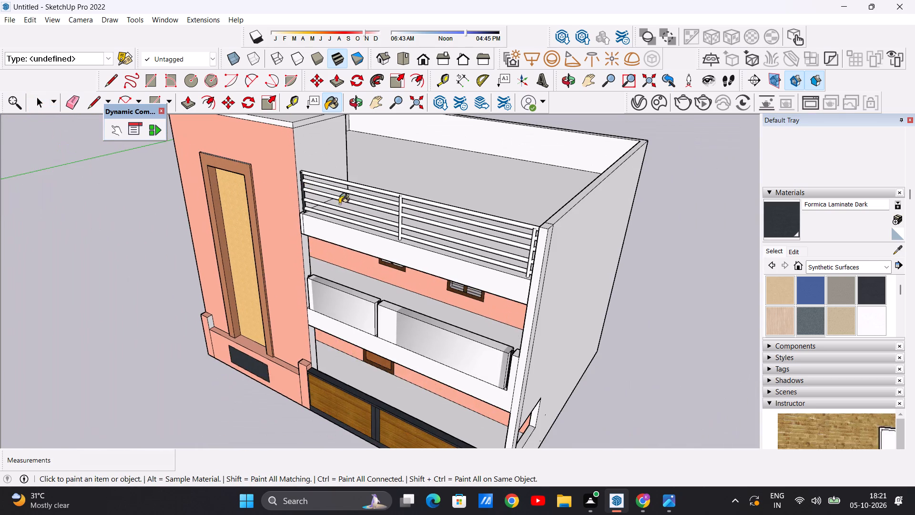
scroll(422, 216, "up", 11)
left_click(373, 209)
scroll(395, 230, "down", 7)
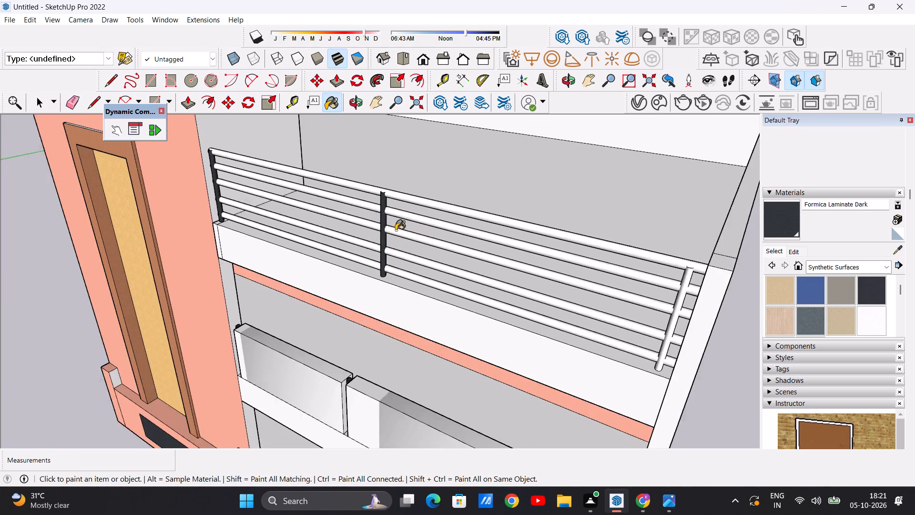
scroll(396, 230, "down", 4)
middle_click_drag(380, 251, 431, 254)
scroll(571, 252, "up", 12)
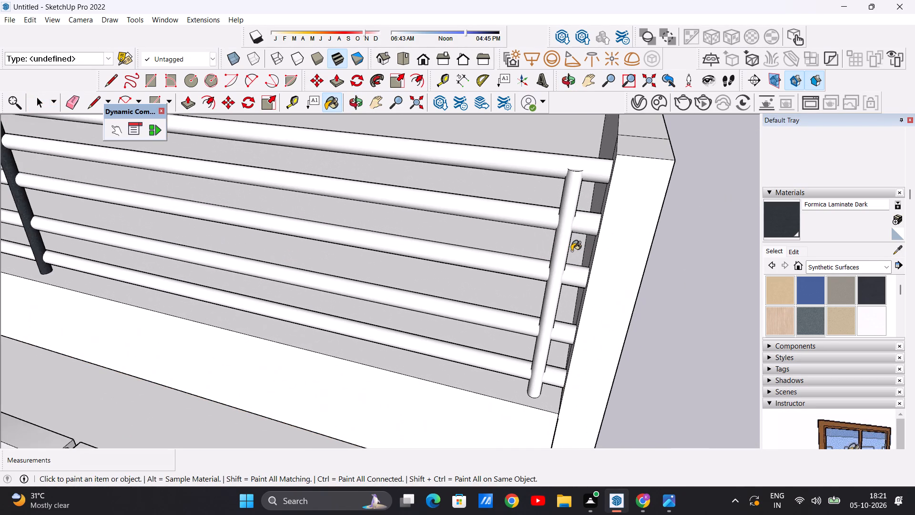
left_click(560, 255)
Paint the five horizontal rails of the roof terrace railing with Formica Laminate Dark.
left_click(578, 167)
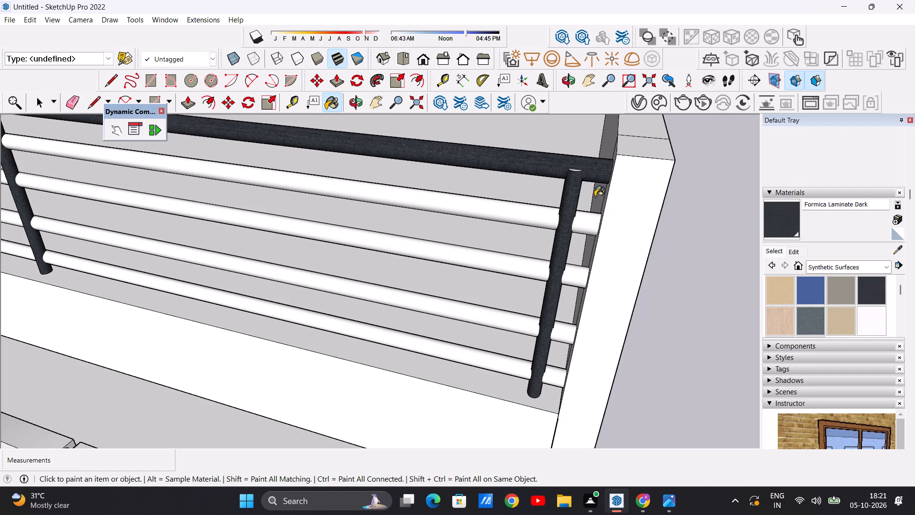
left_click(584, 218)
scroll(550, 222, "down", 13)
scroll(555, 234, "up", 7)
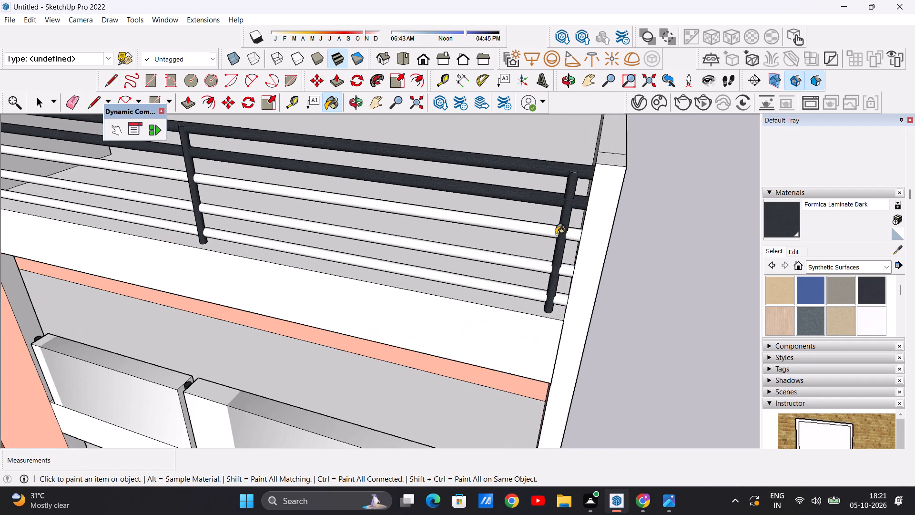
left_click(567, 237)
left_click(563, 274)
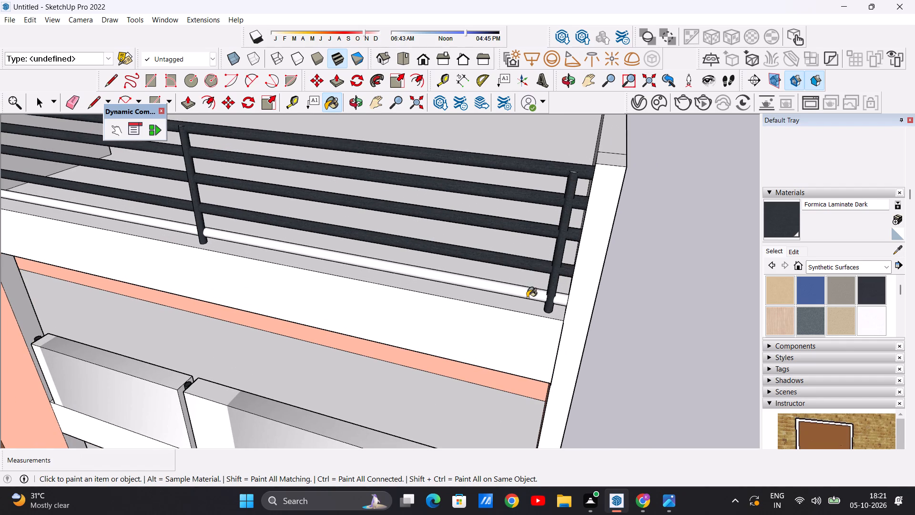
left_click(530, 295)
scroll(542, 287, "down", 13)
middle_click_drag(340, 234, 349, 224)
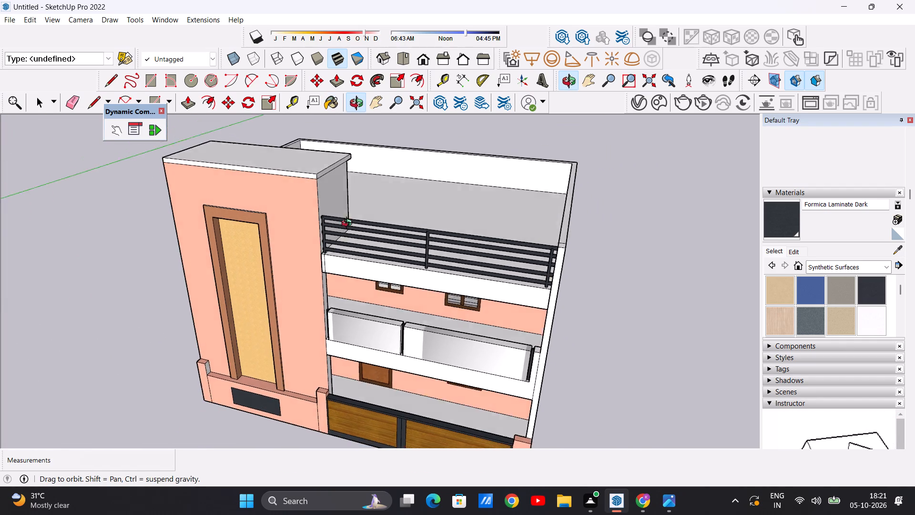
middle_click_drag(349, 224, 387, 185)
scroll(382, 216, "up", 2)
scroll(423, 221, "down", 8)
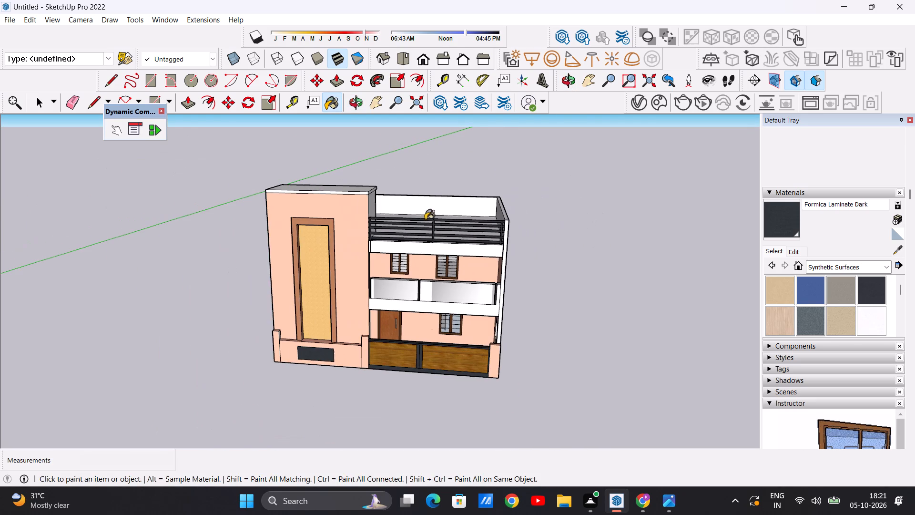
middle_click_drag(448, 227, 452, 217)
scroll(442, 235, "up", 5)
key("space")
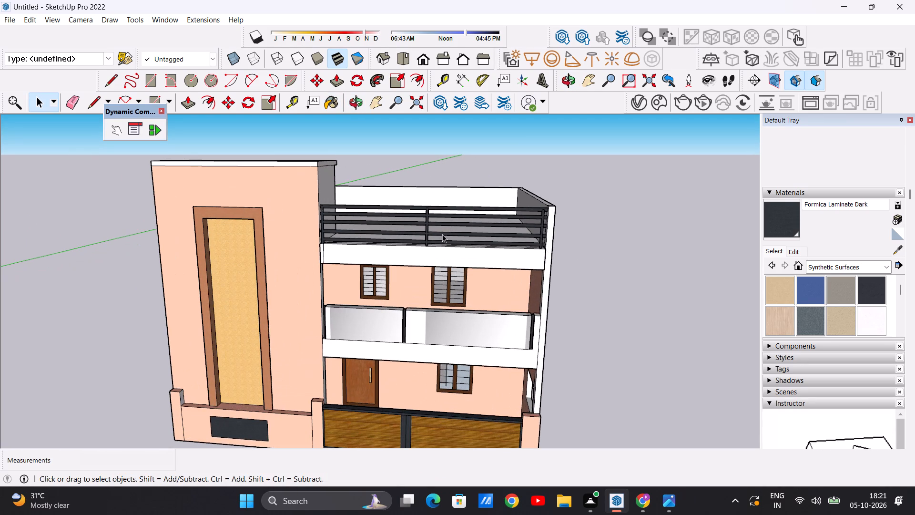
Examine the villa's front elevation, both side walls and roof for surfaces that still lack a finish.
scroll(395, 260, "down", 9)
middle_click_drag(447, 249, 472, 221)
scroll(435, 287, "up", 4)
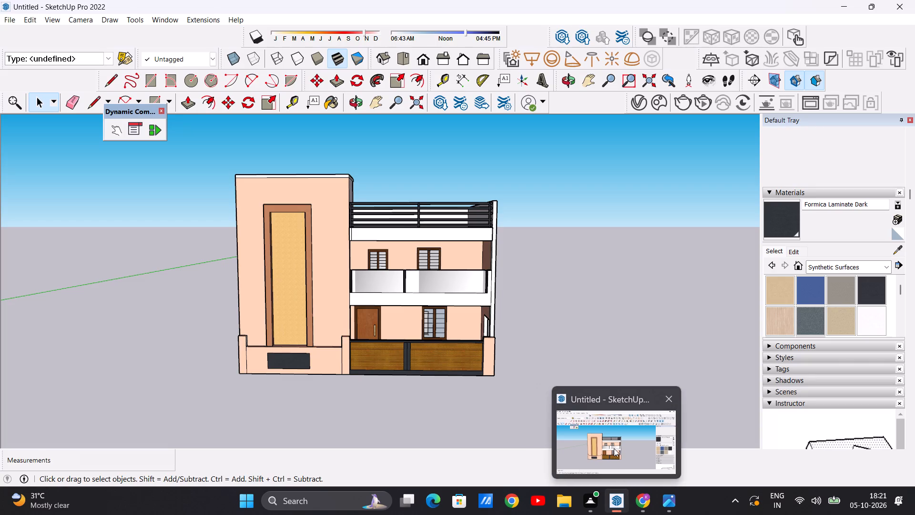
left_click(611, 446)
scroll(428, 257, "down", 5)
scroll(397, 246, "up", 6)
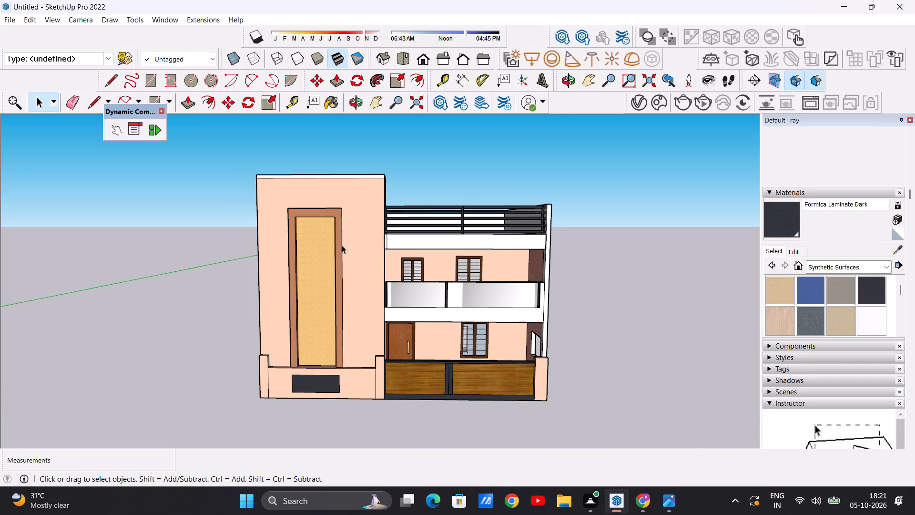
middle_click(292, 253)
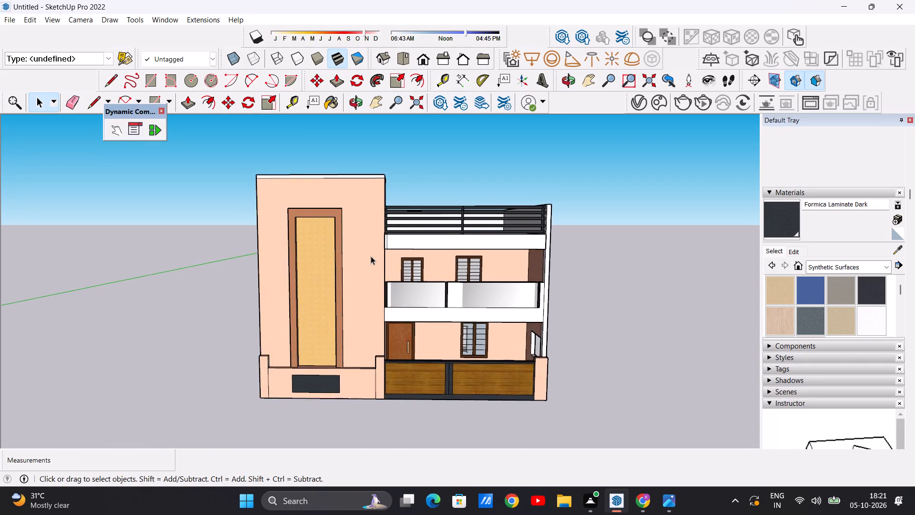
scroll(371, 256, "down", 6)
middle_click_drag(512, 277, 218, 306)
scroll(386, 252, "up", 5)
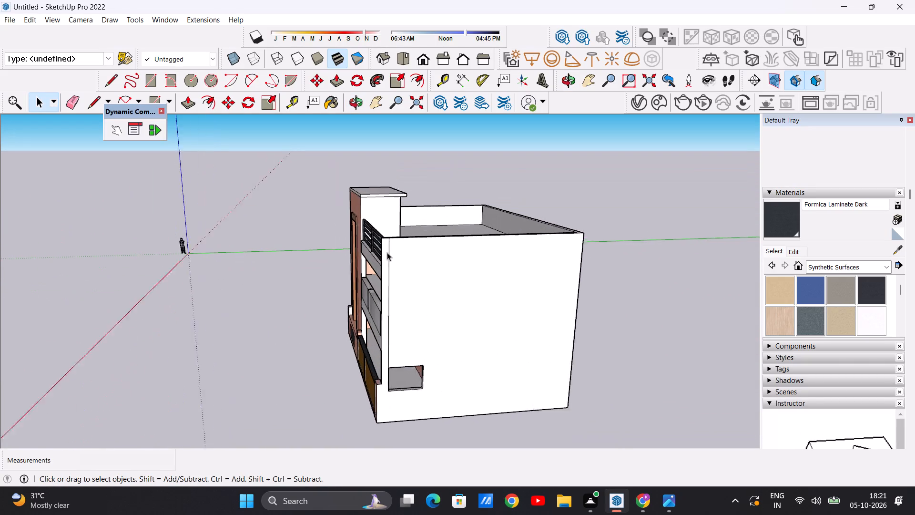
scroll(387, 252, "up", 8)
middle_click_drag(339, 272, 442, 268)
scroll(442, 268, "down", 8)
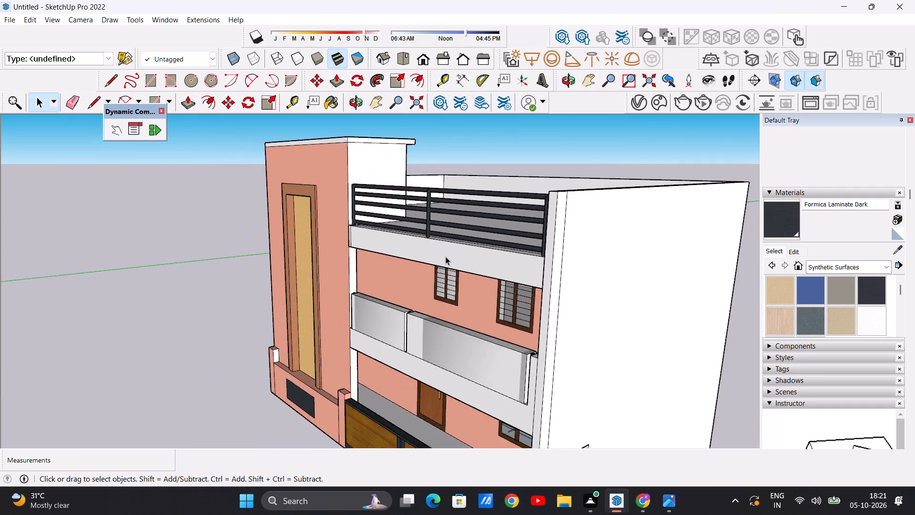
scroll(446, 257, "down", 8)
middle_click_drag(345, 263, 689, 238)
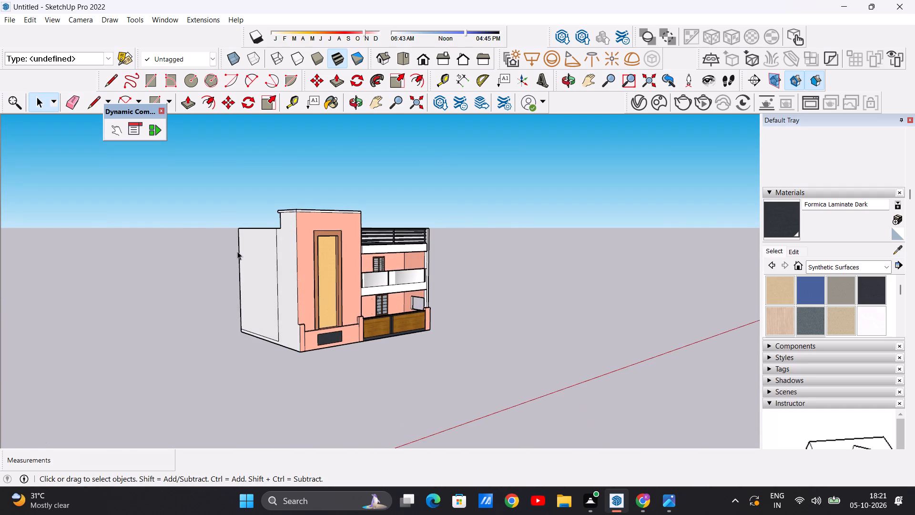
scroll(237, 251, "up", 6)
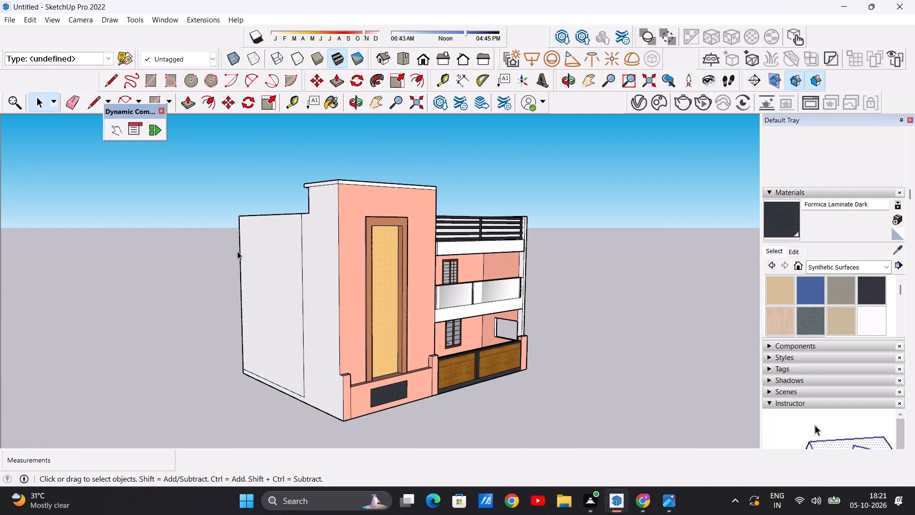
scroll(237, 251, "down", 6)
scroll(265, 247, "up", 2)
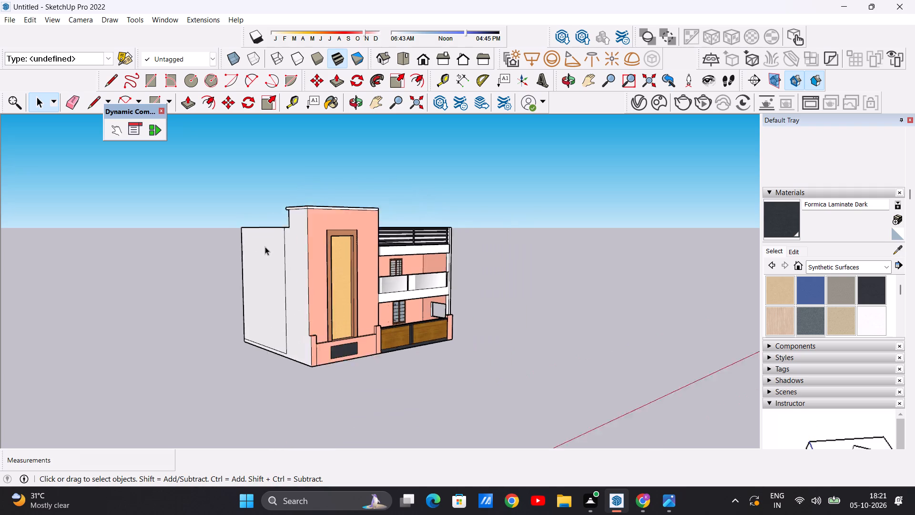
scroll(265, 247, "up", 2)
middle_click_drag(265, 247, 481, 298)
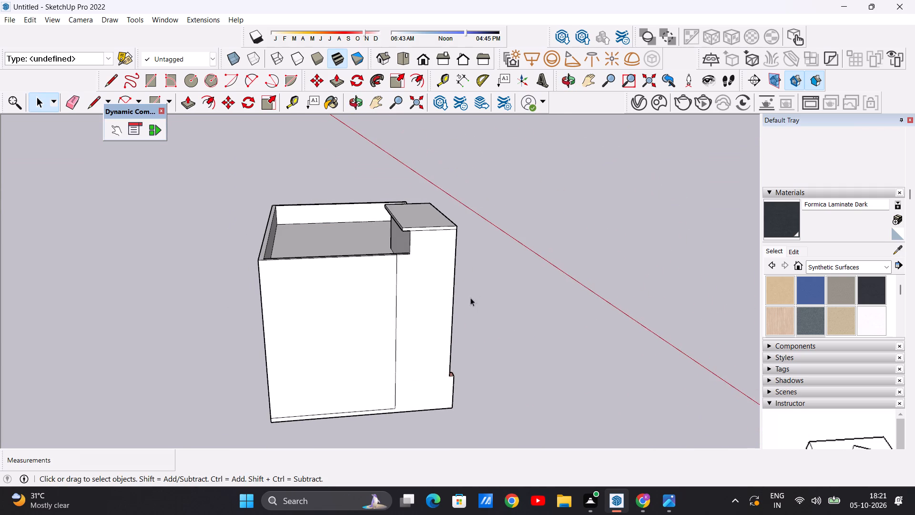
scroll(389, 265, "down", 4)
scroll(401, 270, "up", 7)
scroll(386, 252, "down", 8)
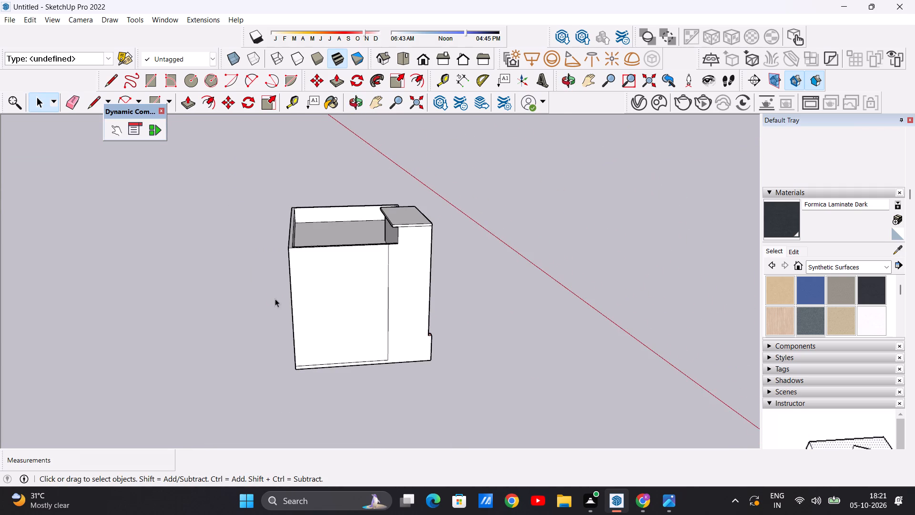
Erase the vertical seam and the horizontal base line on the side wall beside the tall tower.
middle_click_drag(275, 299, 114, 302)
scroll(308, 276, "down", 3)
scroll(314, 277, "up", 8)
scroll(356, 279, "down", 1)
scroll(356, 279, "up", 4)
key("e")
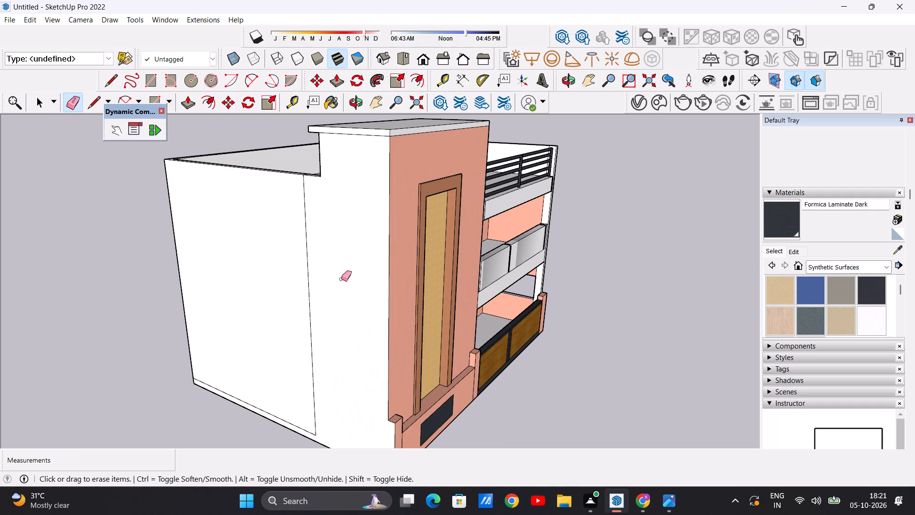
scroll(313, 285, "up", 8)
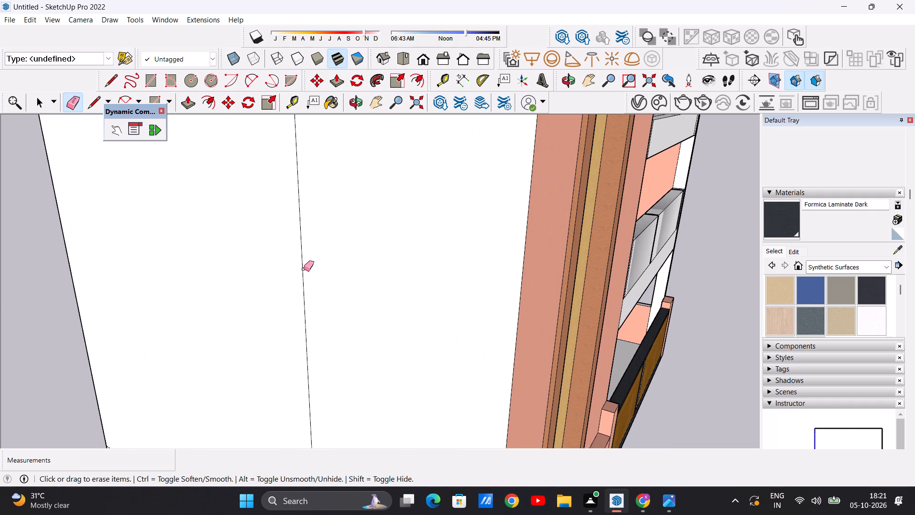
left_click(303, 267)
scroll(329, 287, "down", 19)
scroll(333, 330, "up", 2)
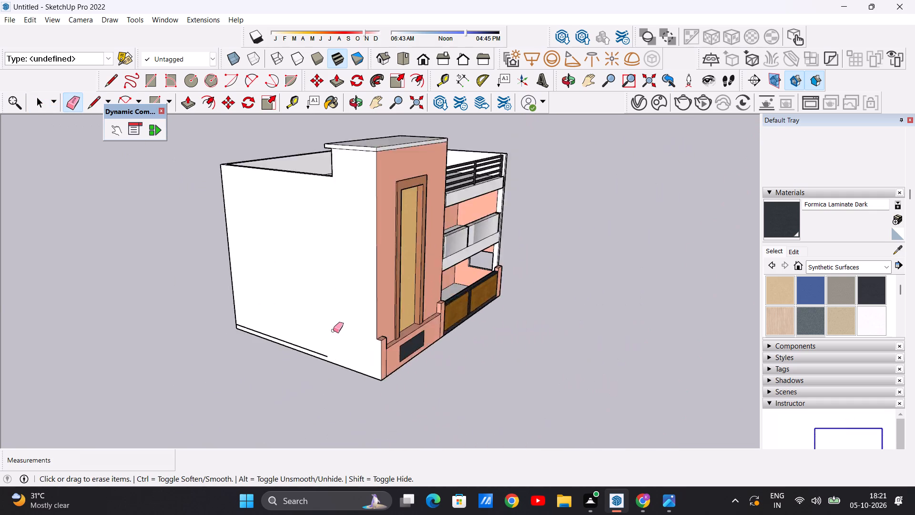
scroll(333, 330, "up", 16)
left_click(316, 372)
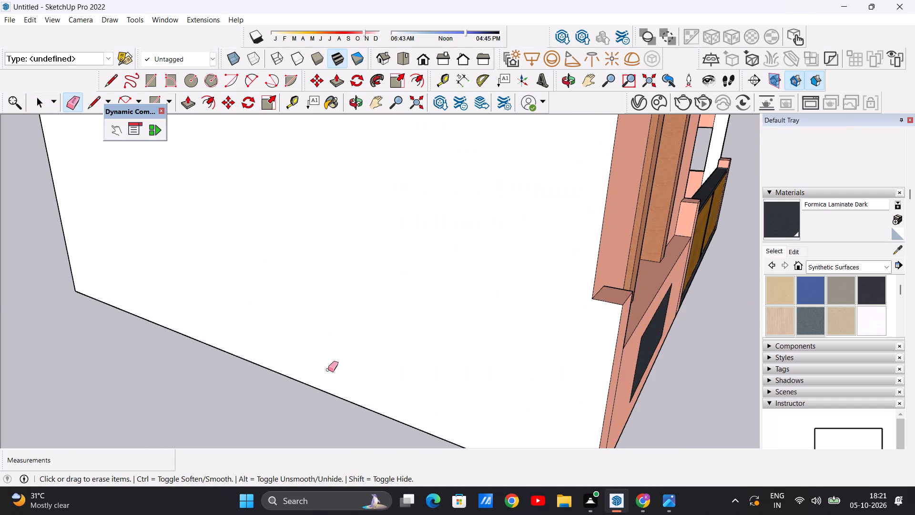
Erase the horizontal line along the base of the villa's rear wall.
scroll(380, 355, "down", 20)
middle_click_drag(301, 278, 609, 258)
middle_click_drag(109, 315, 358, 318)
scroll(386, 339, "up", 16)
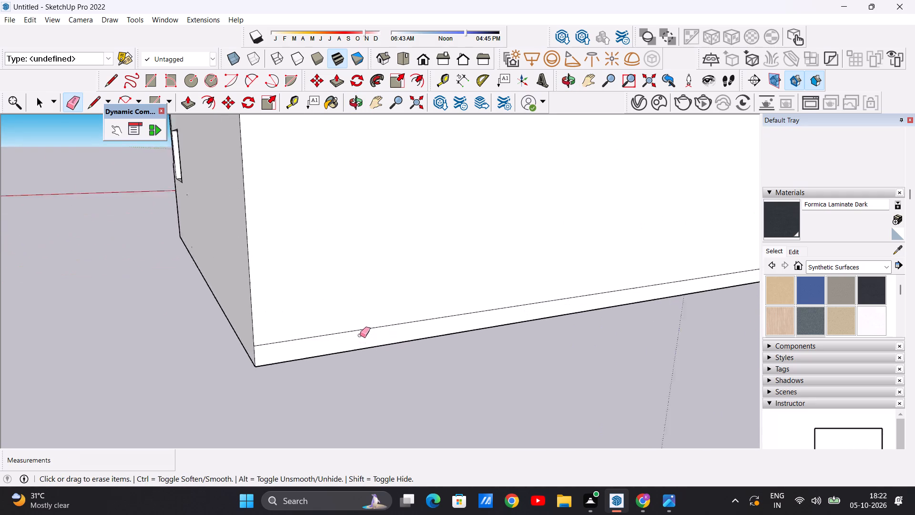
scroll(360, 335, "up", 3)
left_click_drag(340, 331, 342, 336)
key("space")
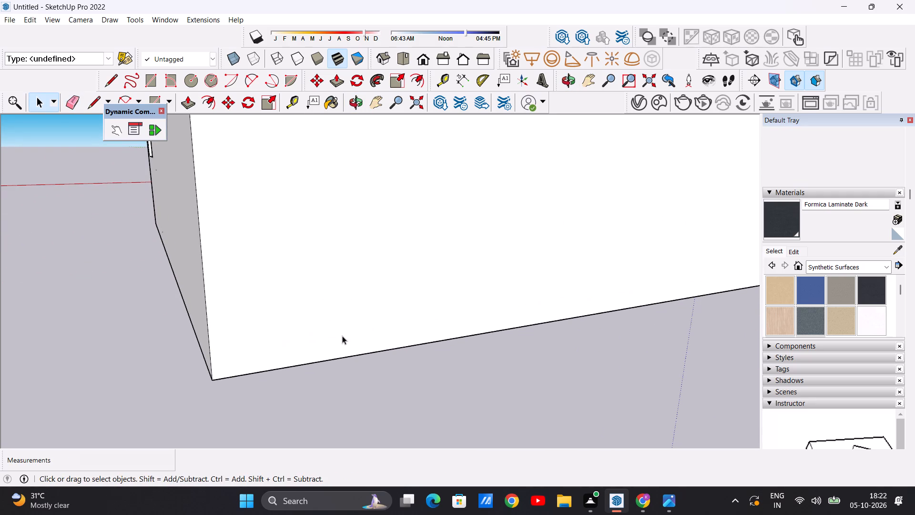
Examine the villa's side walls and front elevation for surfaces that still lack a finish.
scroll(274, 331, "down", 20)
scroll(274, 331, "down", 7)
middle_click_drag(557, 283, 112, 306)
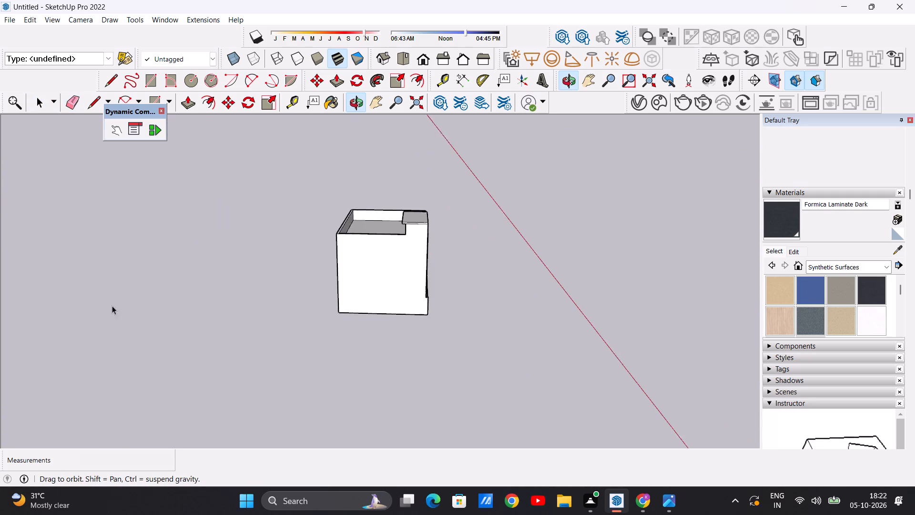
middle_click_drag(112, 306, 114, 305)
middle_click_drag(531, 309, 201, 301)
scroll(434, 274, "up", 7)
middle_click_drag(367, 322, 394, 298)
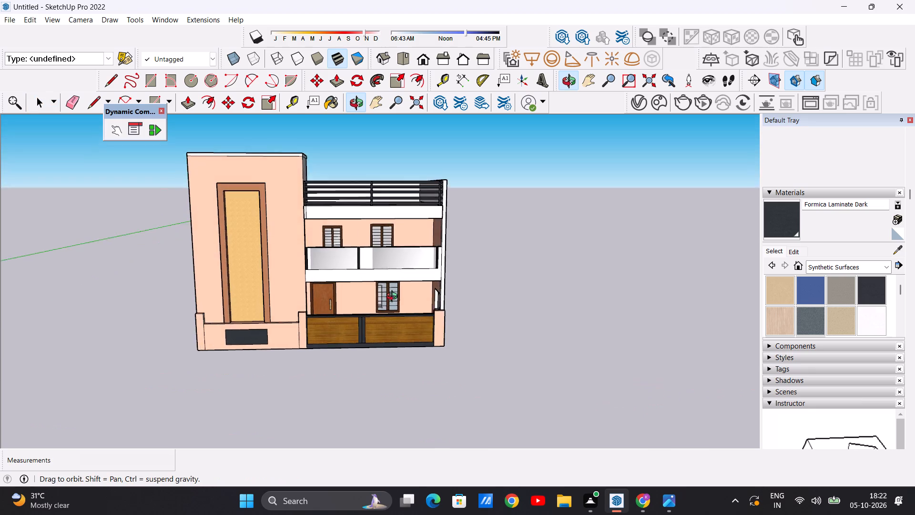
middle_click_drag(394, 298, 397, 291)
scroll(425, 327, "down", 3)
scroll(297, 283, "up", 8)
scroll(382, 290, "down", 11)
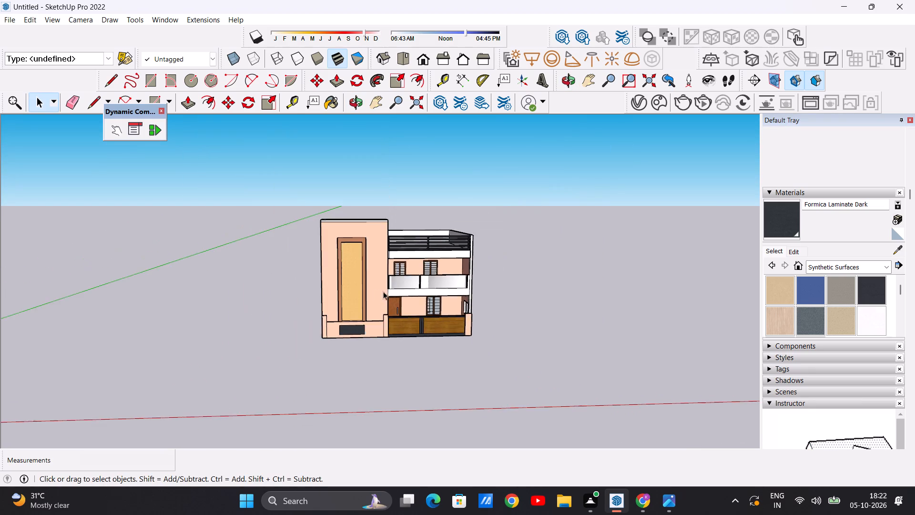
scroll(343, 258, "up", 8)
middle_click_drag(451, 294, 285, 303)
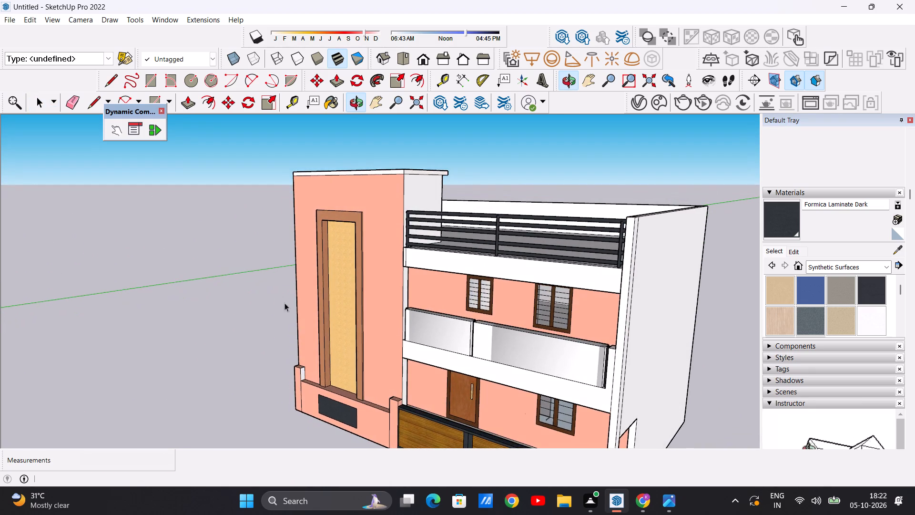
scroll(326, 301, "down", 9)
middle_click_drag(320, 322, 407, 332)
scroll(444, 289, "up", 6)
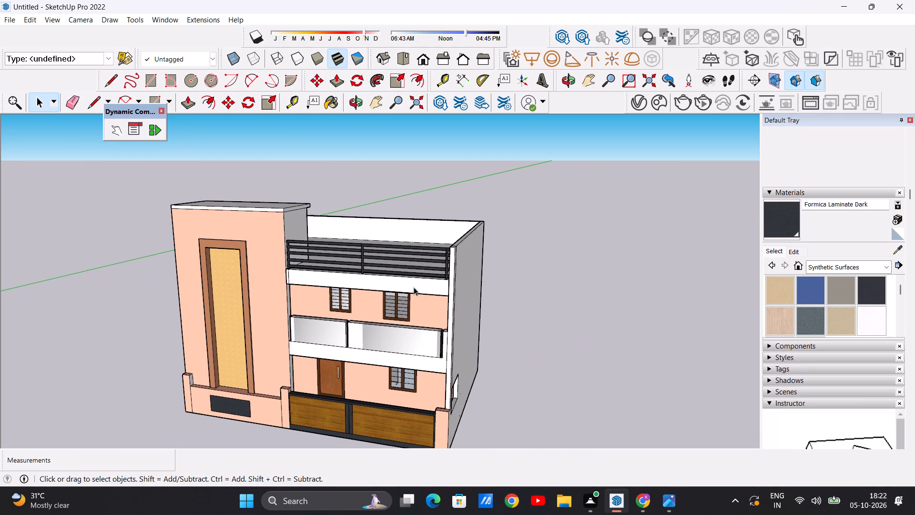
scroll(414, 287, "up", 1)
Paint the front face of the band below the roof terrace railing with Color B02 from the Colors collection.
left_click(881, 268)
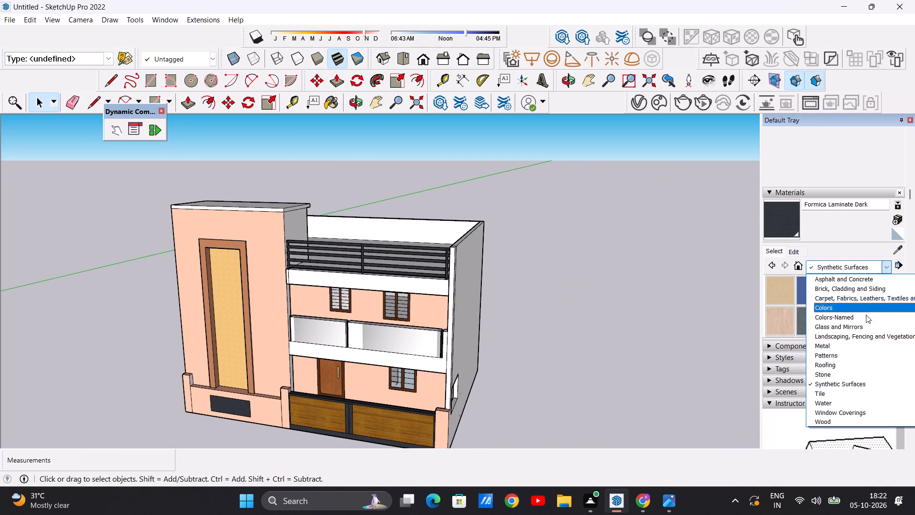
left_click(850, 308)
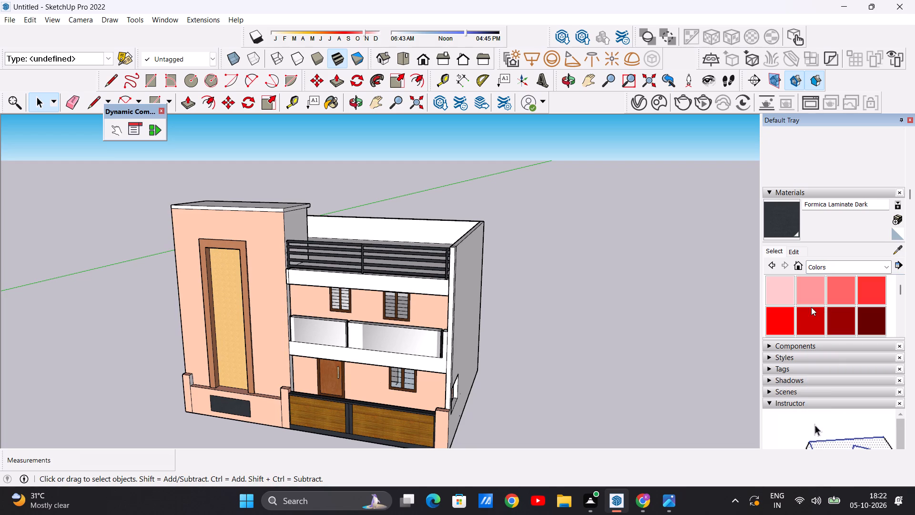
scroll(811, 308, "down", 1)
left_click(812, 291)
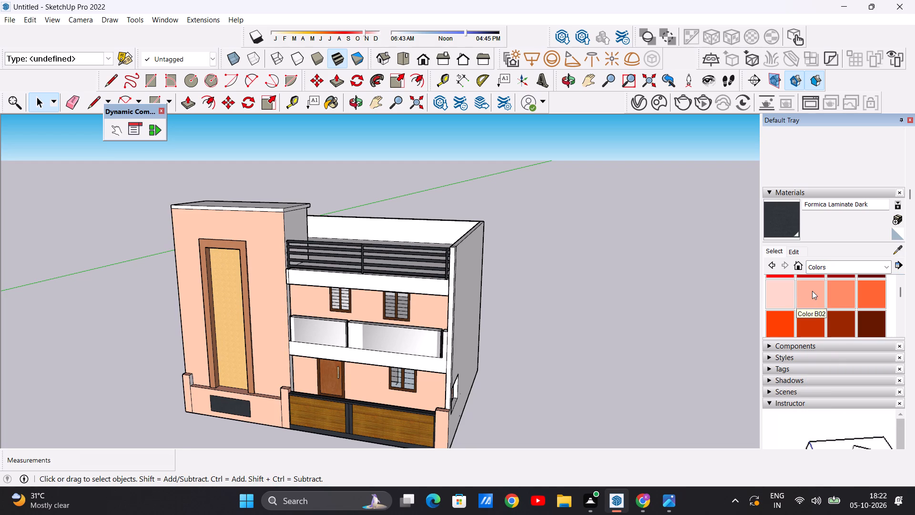
scroll(337, 283, "up", 14)
left_click(384, 283)
scroll(472, 287, "down", 3)
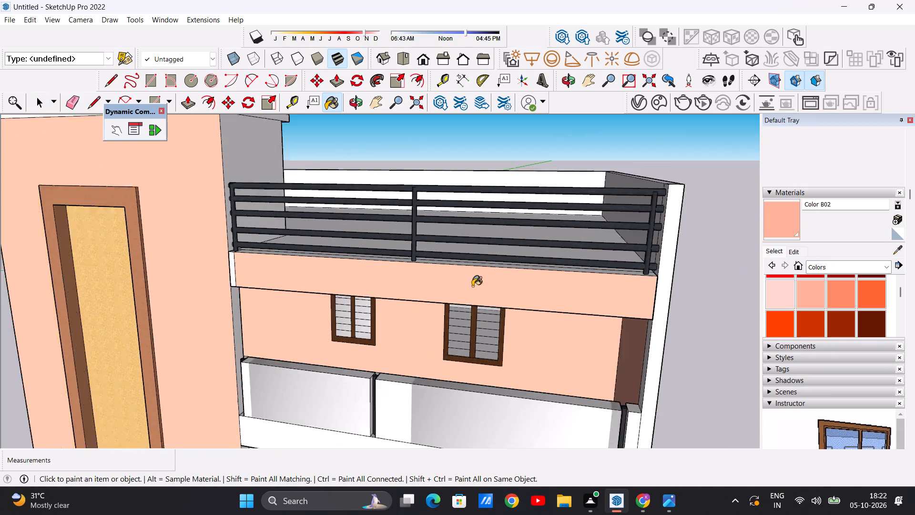
Paint the terrace band's top faces and the front of its narrow end piece beside the tower with Color B02.
scroll(472, 286, "down", 4)
middle_click_drag(461, 280, 460, 353)
scroll(464, 315, "up", 12)
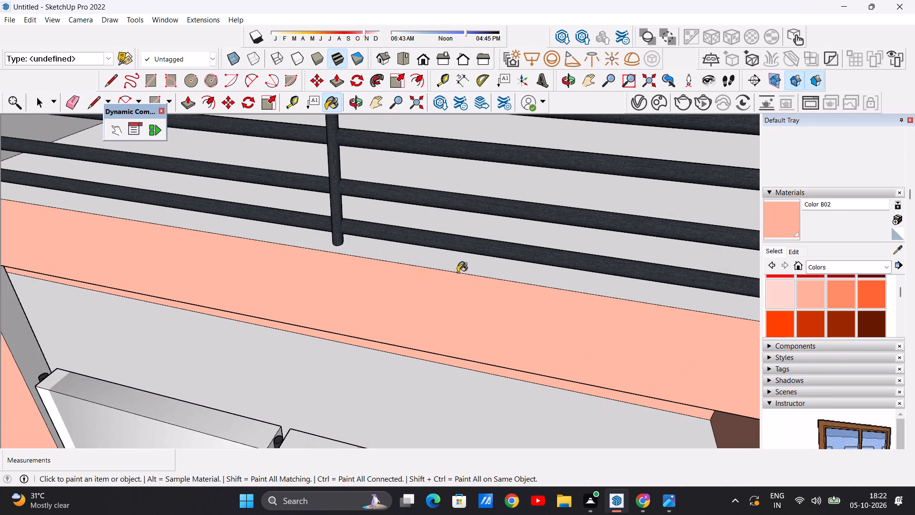
scroll(455, 304, "down", 12)
middle_click_drag(344, 278, 349, 309)
scroll(354, 290, "up", 8)
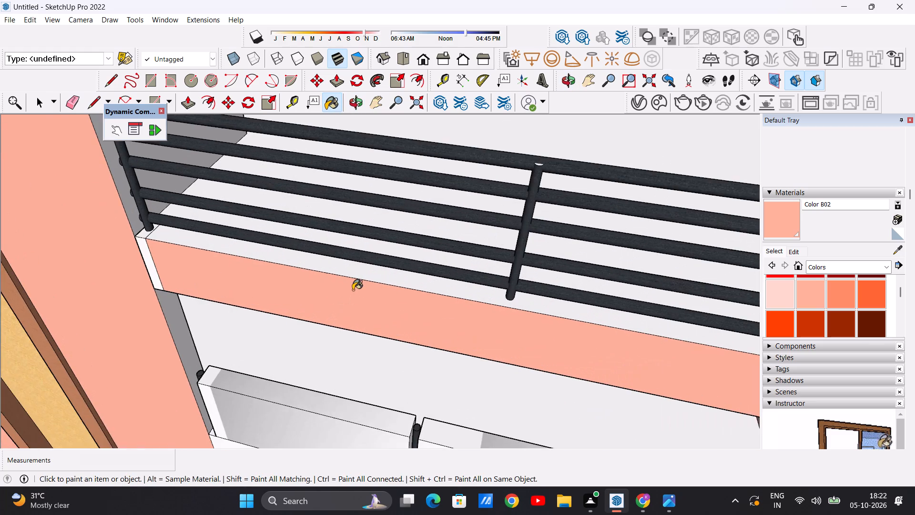
scroll(353, 290, "up", 1)
scroll(375, 328, "down", 9)
middle_click_drag(292, 303, 315, 319)
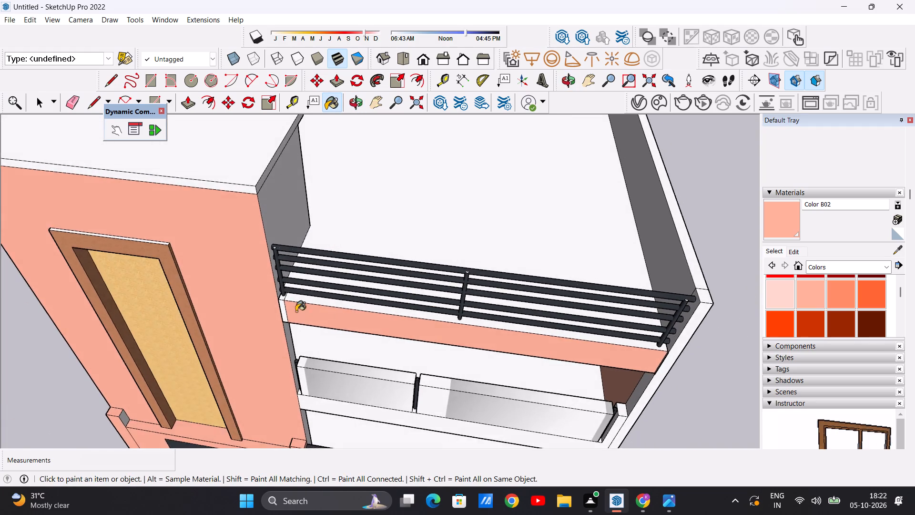
scroll(287, 298, "up", 15)
left_click(264, 298)
left_click(324, 310)
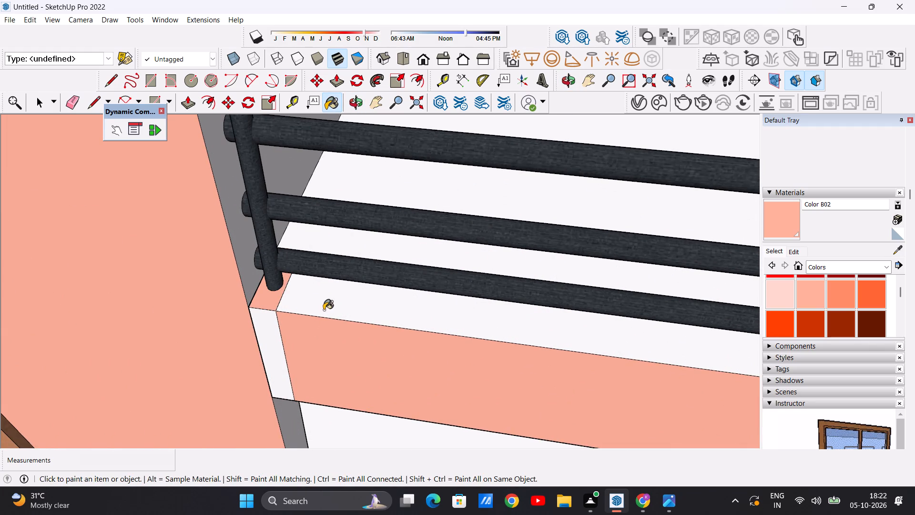
left_click(260, 331)
scroll(262, 332, "down", 17)
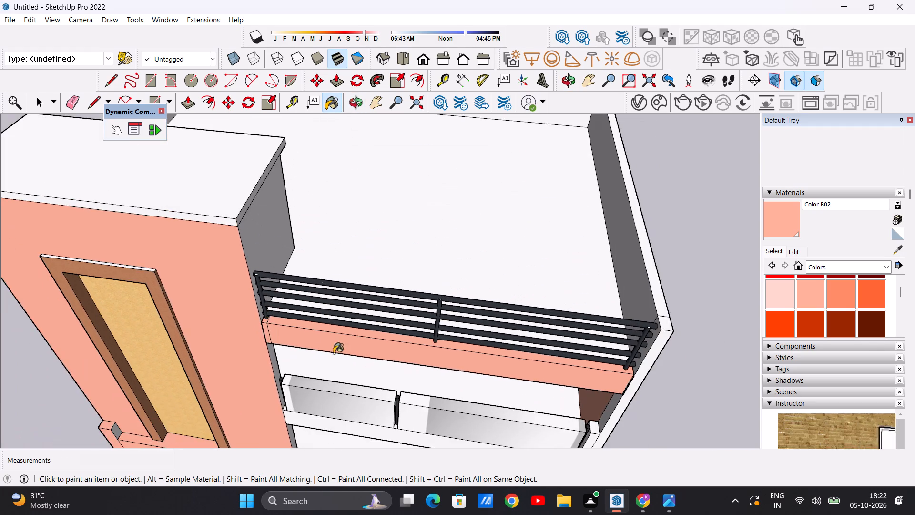
scroll(570, 370, "up", 11)
scroll(503, 357, "down", 19)
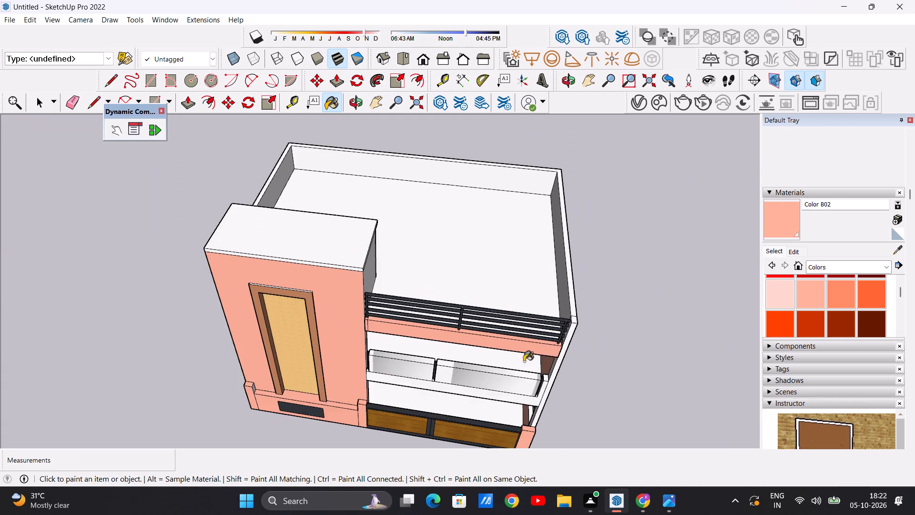
Paint the front face of the first-floor balcony band below the glass railing with Color B02.
middle_click_drag(532, 385, 534, 233)
scroll(475, 308, "down", 4)
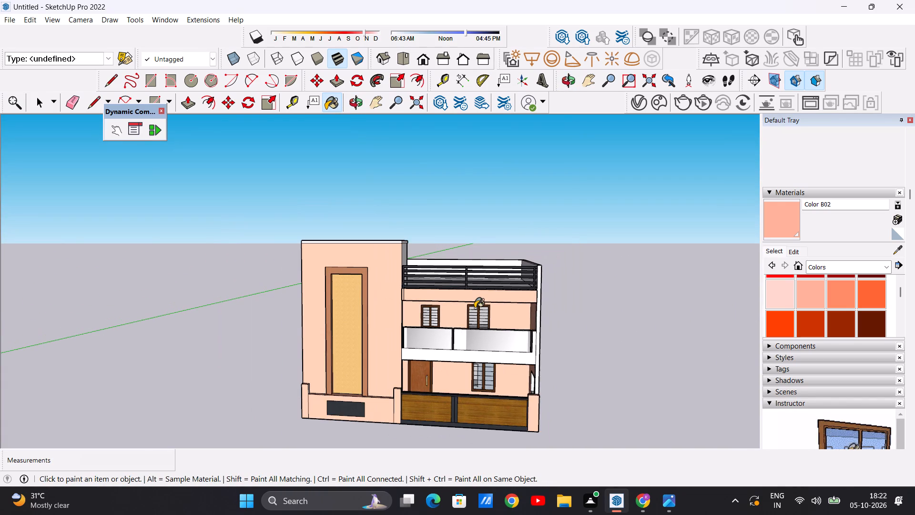
scroll(495, 375, "up", 8)
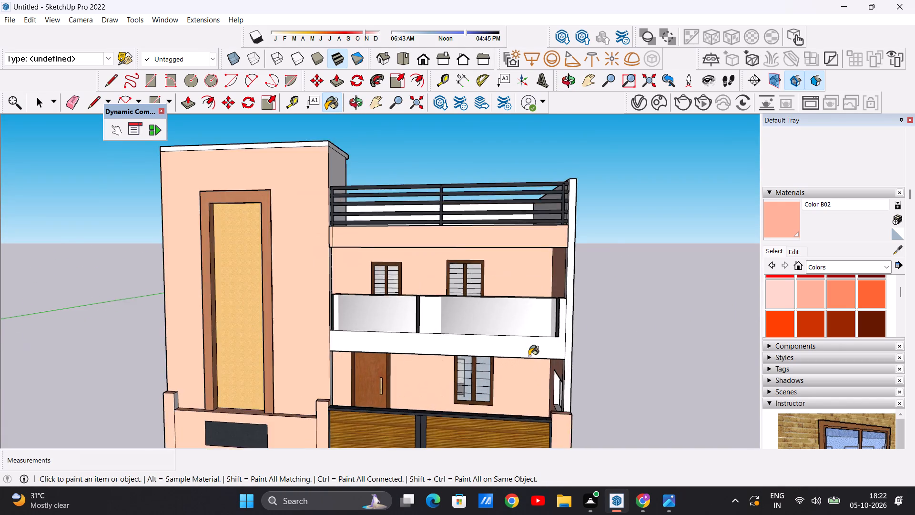
scroll(529, 356, "up", 3)
left_click(541, 343)
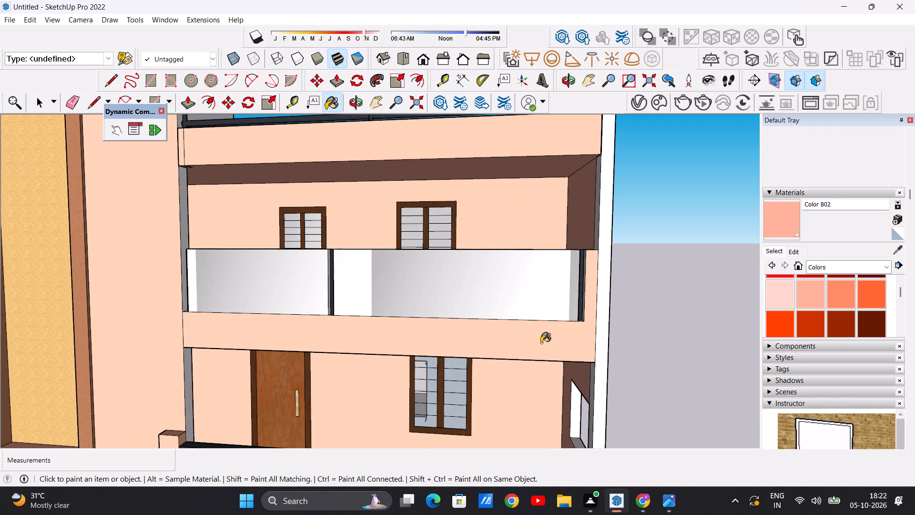
scroll(416, 307, "down", 2)
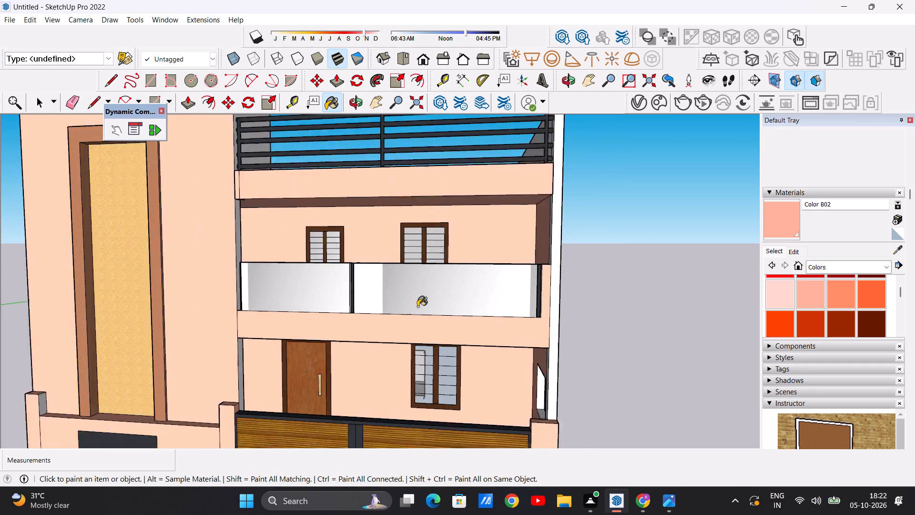
Examine the painted front elevation, balcony and side wall edge to decide which surfaces need another finish.
scroll(417, 307, "down", 5)
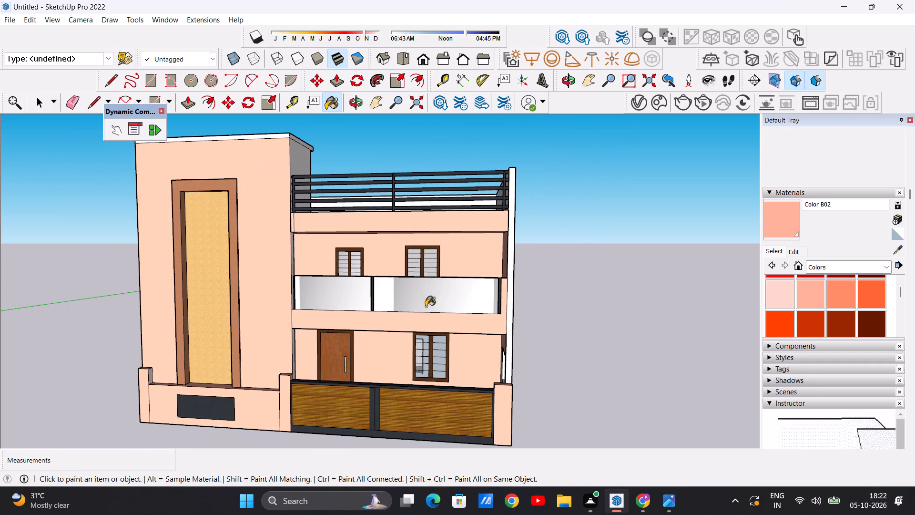
scroll(502, 319, "up", 5)
scroll(492, 318, "down", 4)
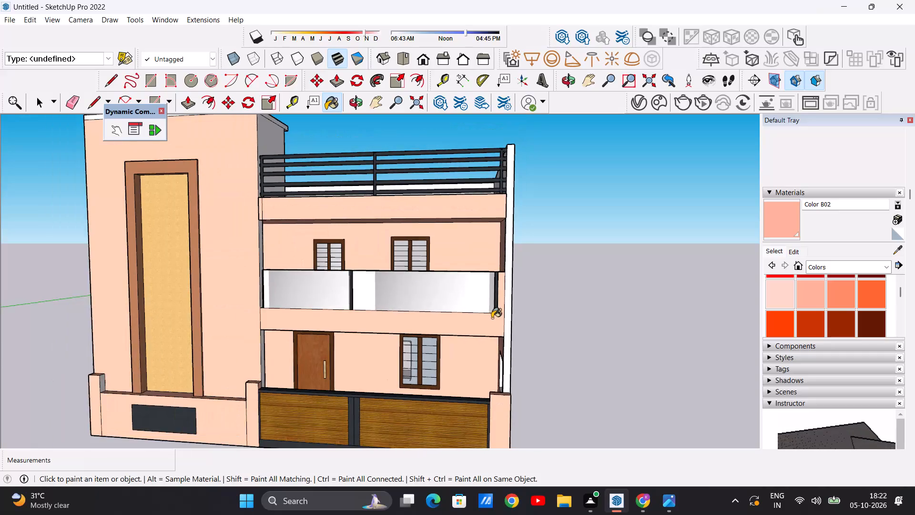
scroll(491, 318, "down", 3)
scroll(450, 321, "down", 1)
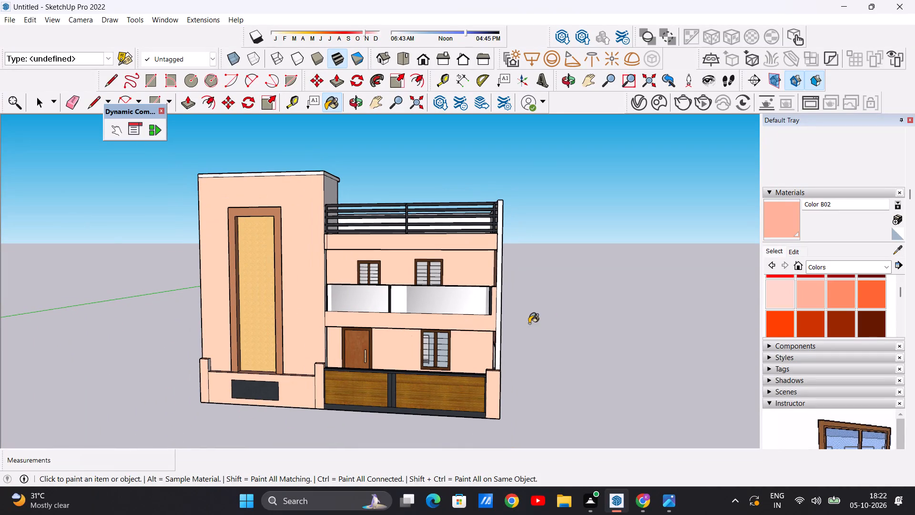
scroll(530, 321, "up", 2)
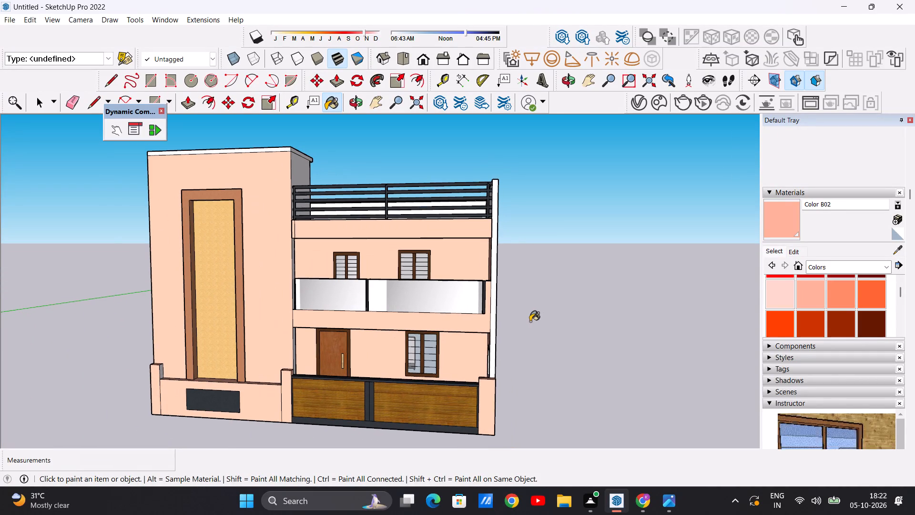
key("space")
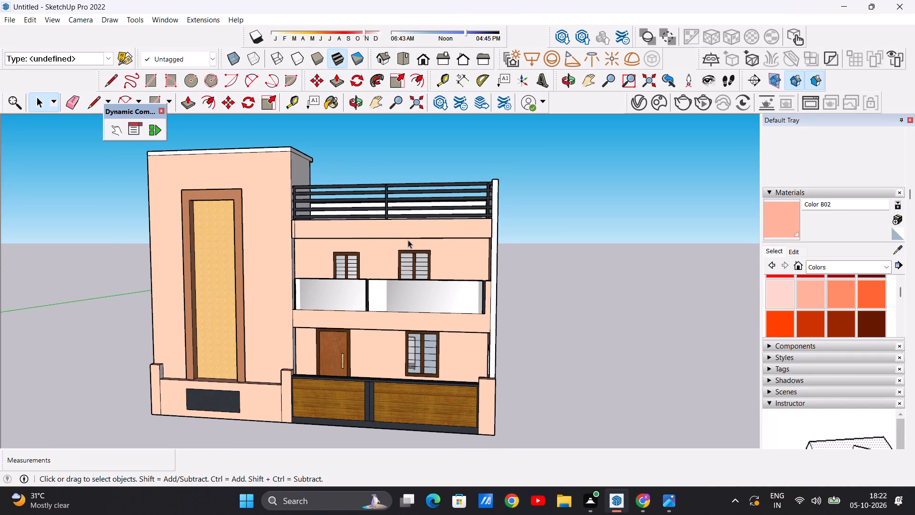
scroll(518, 239, "down", 10)
middle_click_drag(545, 243, 516, 245)
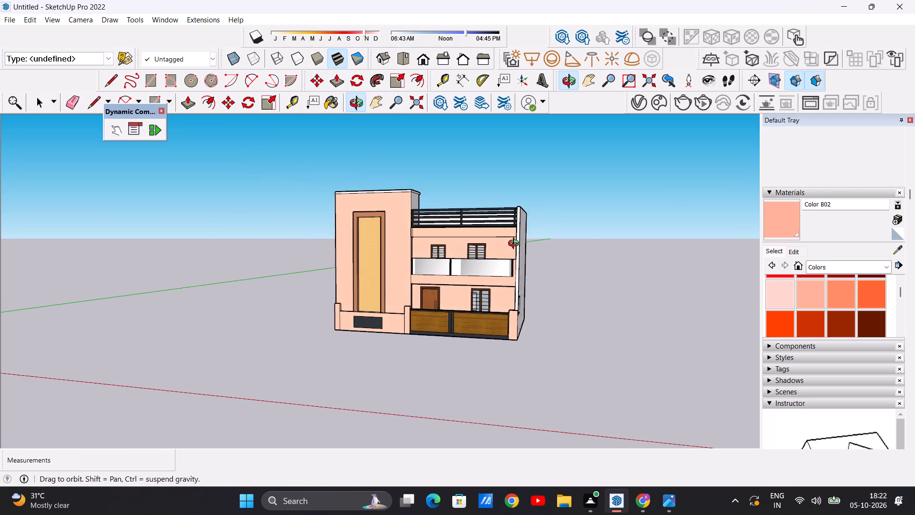
middle_click_drag(516, 245, 510, 245)
scroll(520, 230, "up", 7)
middle_click_drag(516, 227, 516, 258)
scroll(516, 258, "down", 6)
scroll(516, 275, "up", 5)
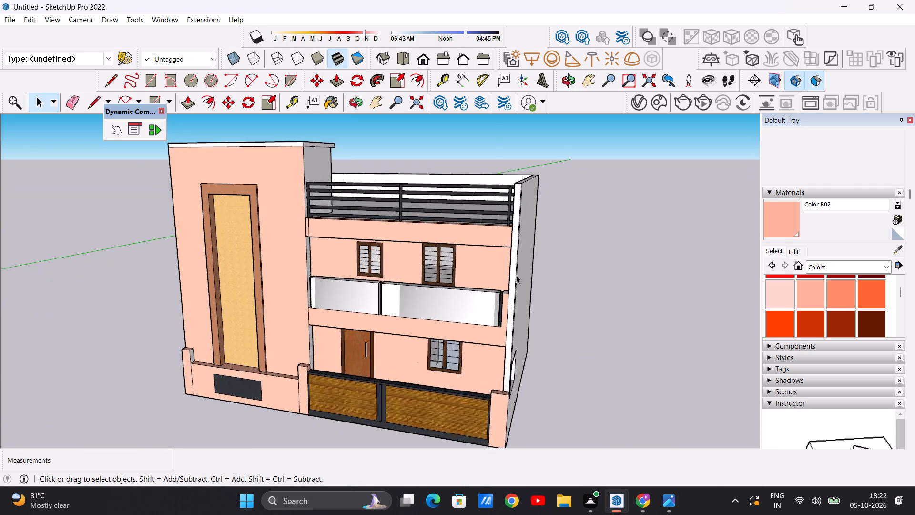
scroll(516, 275, "up", 2)
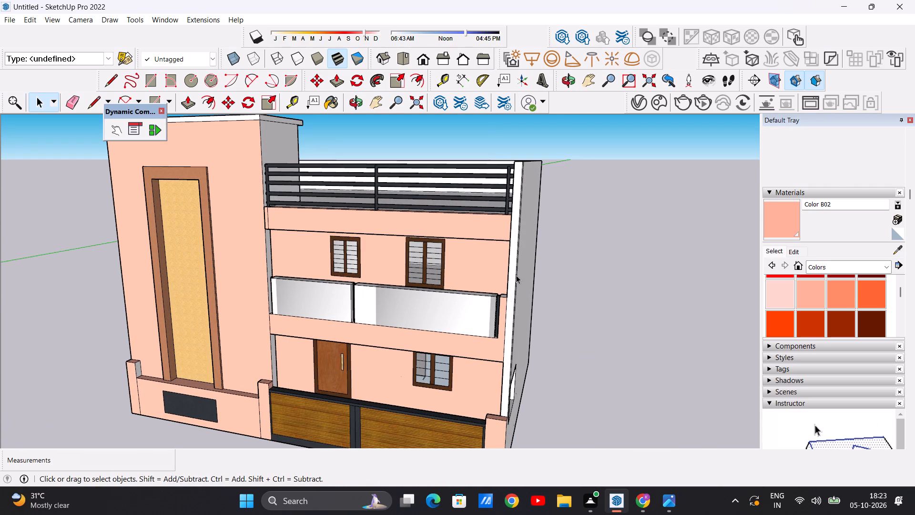
scroll(512, 223, "down", 6)
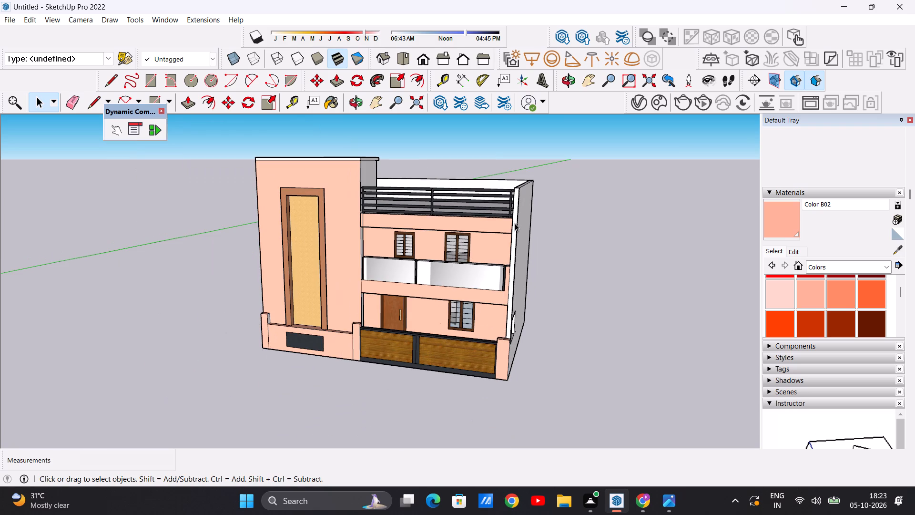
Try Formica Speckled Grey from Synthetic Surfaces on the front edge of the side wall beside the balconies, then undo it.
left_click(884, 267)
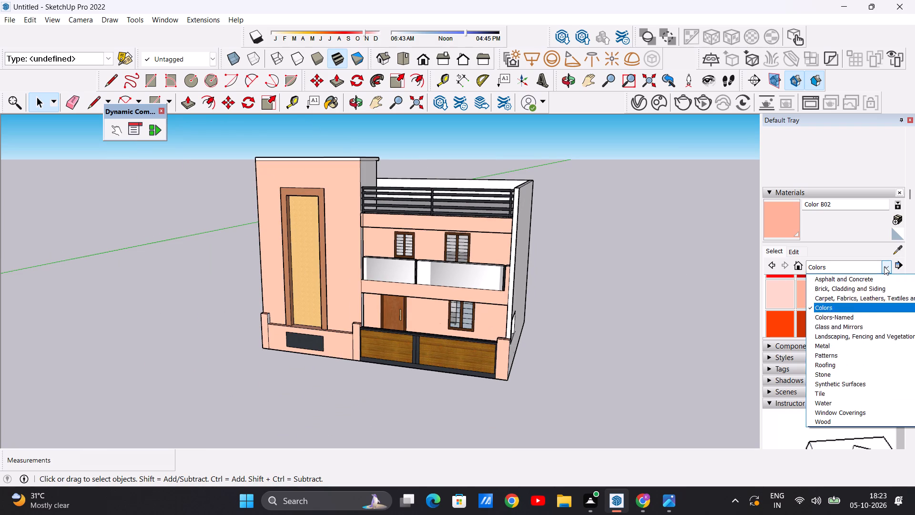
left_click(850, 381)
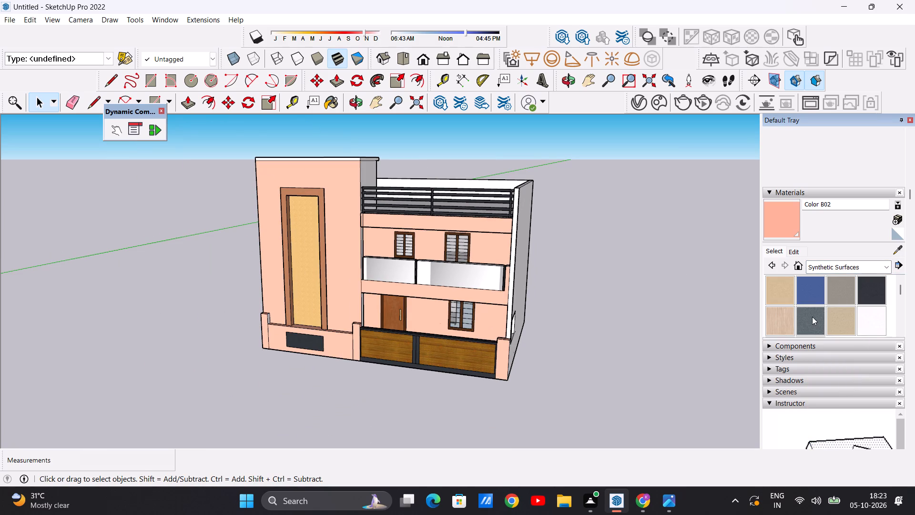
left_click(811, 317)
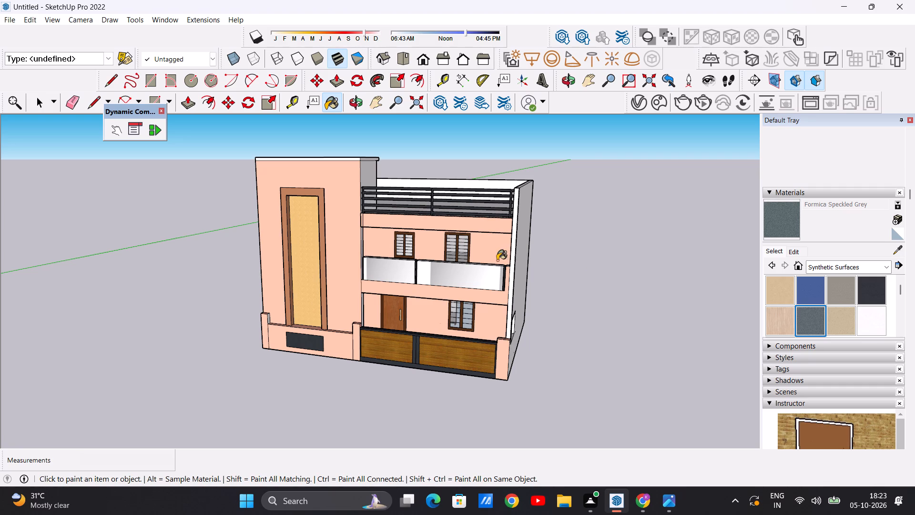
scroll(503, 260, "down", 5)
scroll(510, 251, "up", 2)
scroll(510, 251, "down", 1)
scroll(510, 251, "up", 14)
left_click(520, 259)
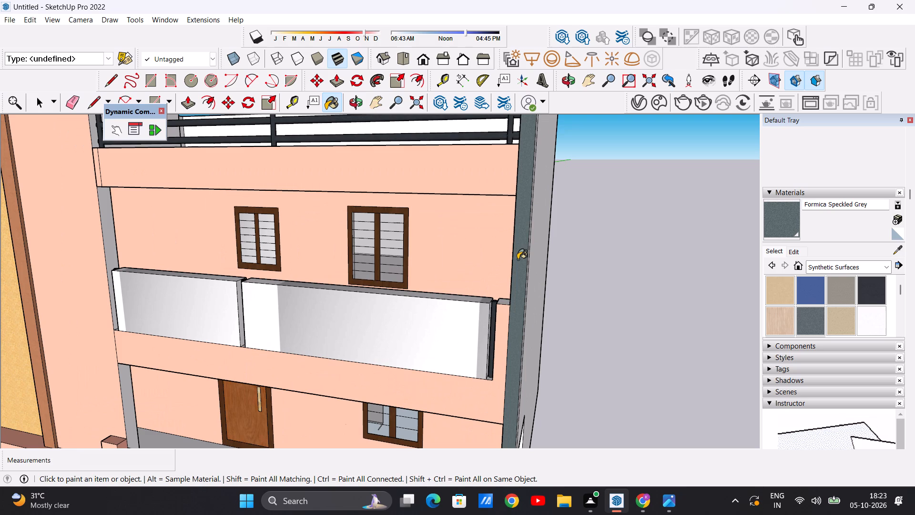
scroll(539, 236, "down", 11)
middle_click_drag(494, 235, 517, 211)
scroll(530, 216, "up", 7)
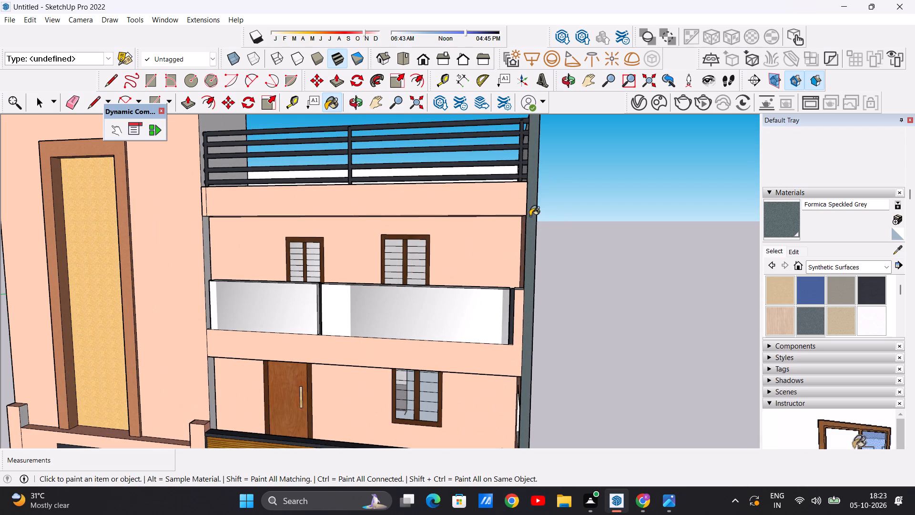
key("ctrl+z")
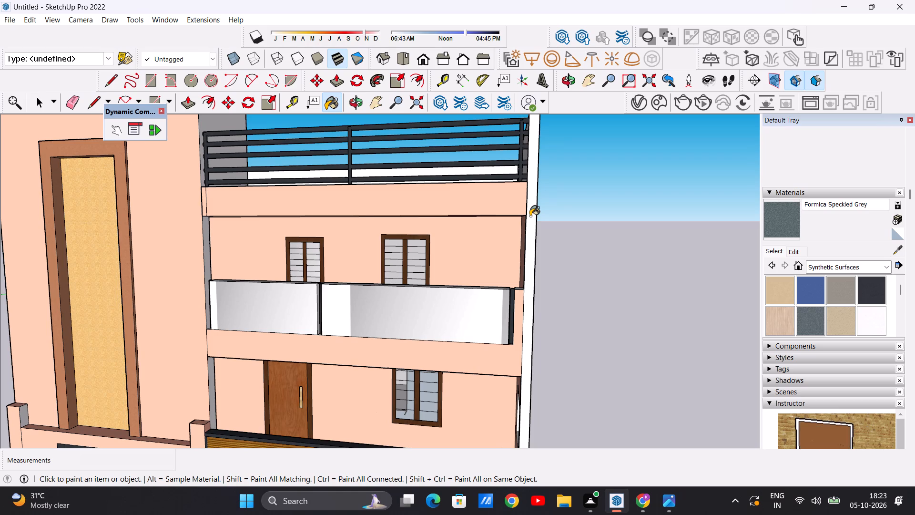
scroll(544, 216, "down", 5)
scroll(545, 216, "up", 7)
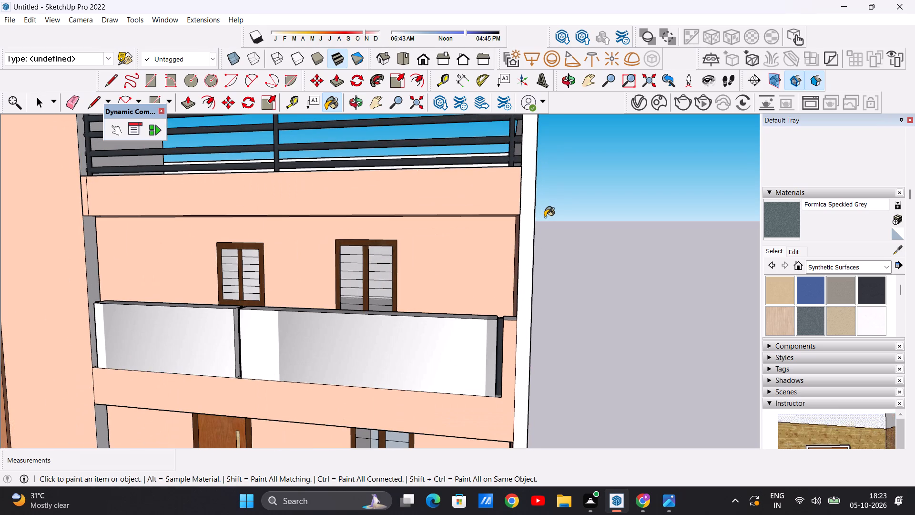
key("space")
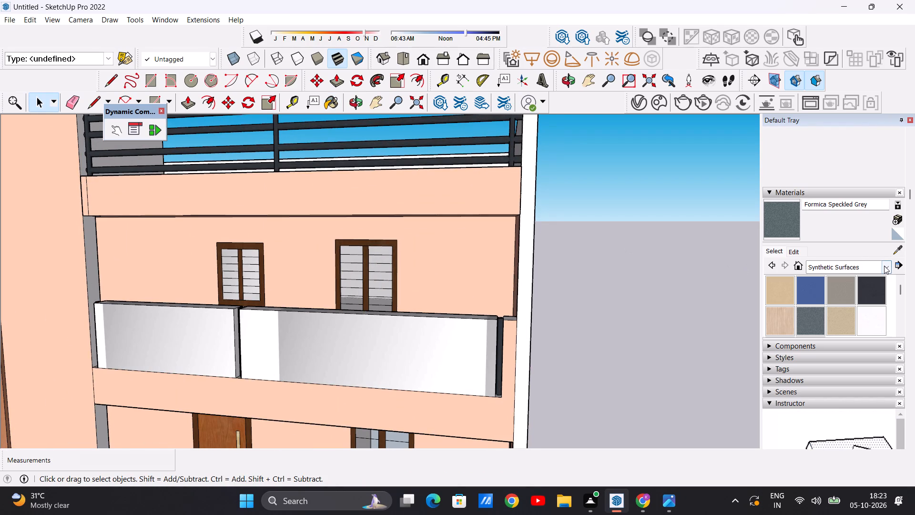
Paint the full-height front edge of the side wall beside the balconies with Color A08 from the Colors collection.
left_click(884, 266)
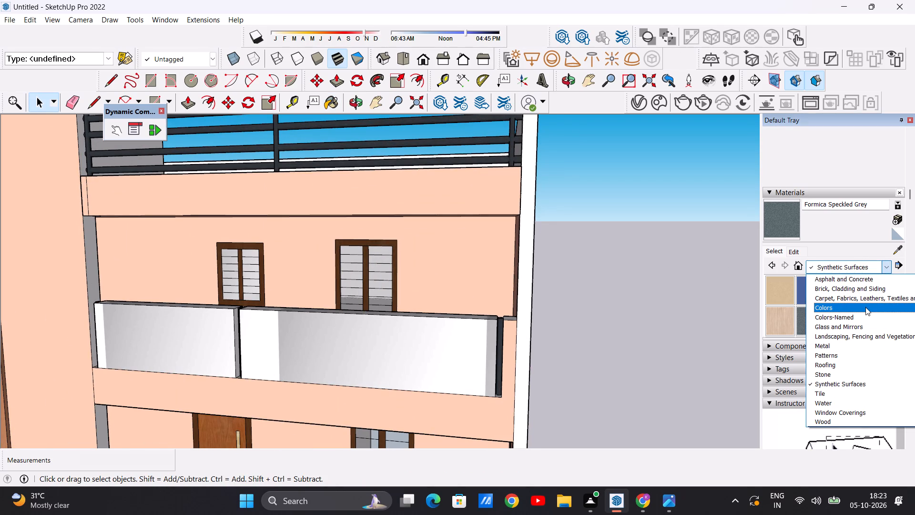
left_click(865, 307)
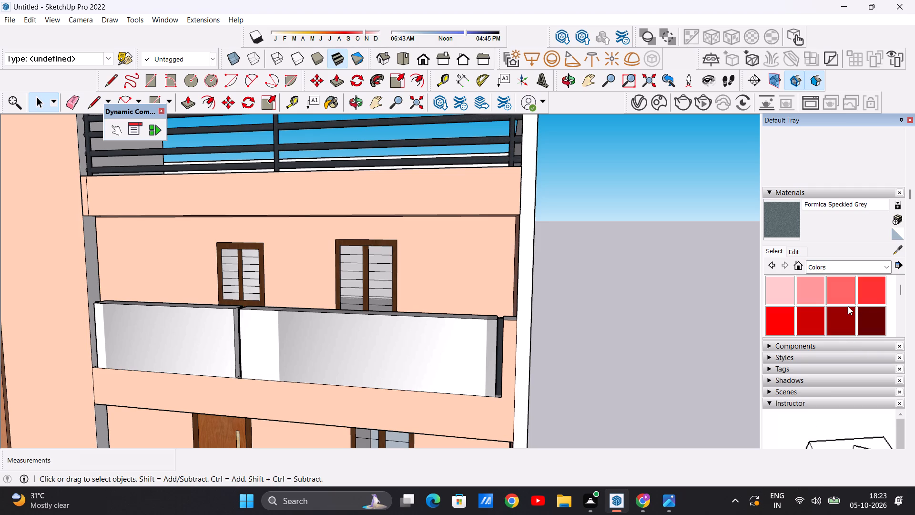
left_click(869, 316)
scroll(525, 265, "down", 3)
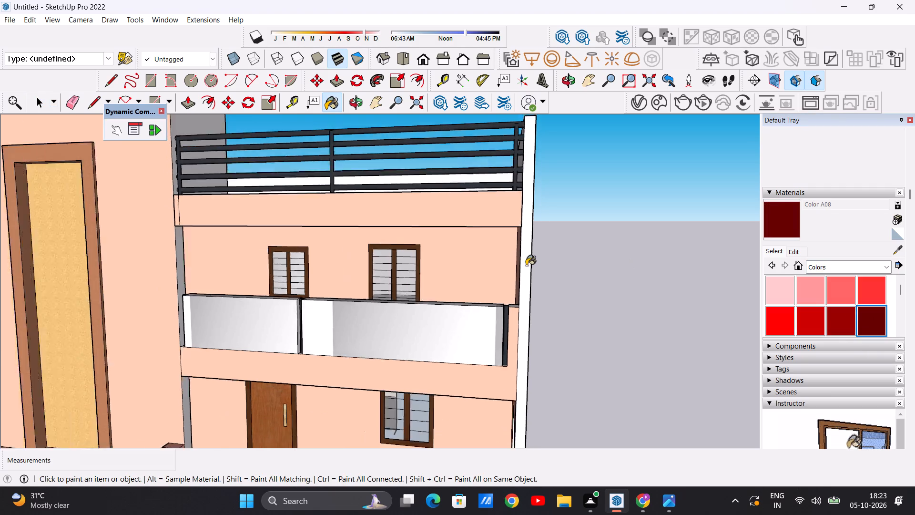
scroll(526, 266, "down", 4)
scroll(526, 266, "up", 8)
left_click(526, 266)
scroll(537, 266, "down", 14)
middle_click_drag(529, 253, 538, 266)
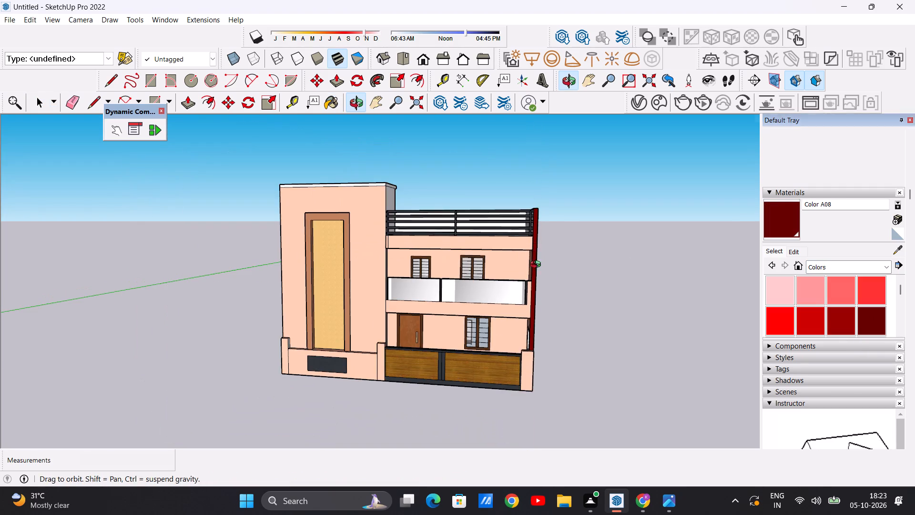
Paint the side wall's narrow inner strip beside the first-floor balcony with Color A08.
middle_click_drag(538, 266, 640, 312)
scroll(537, 262, "up", 10)
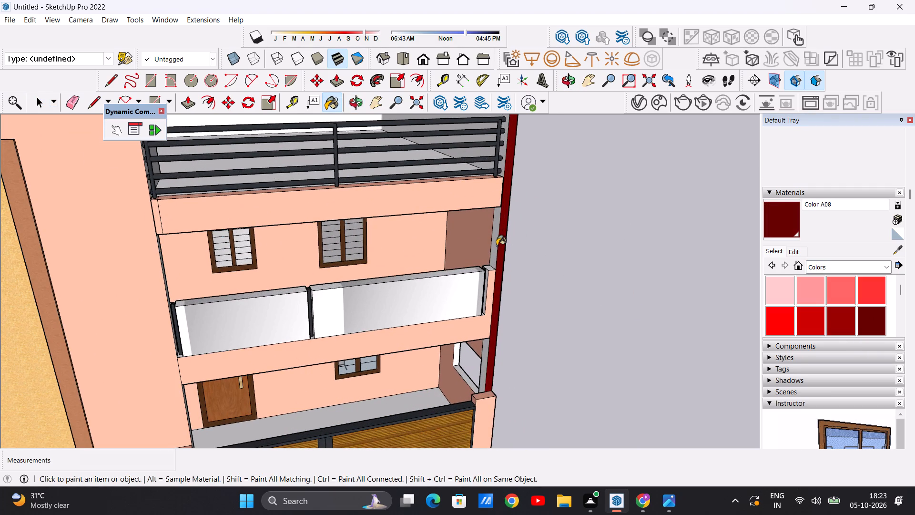
left_click(497, 246)
scroll(496, 288, "down", 4)
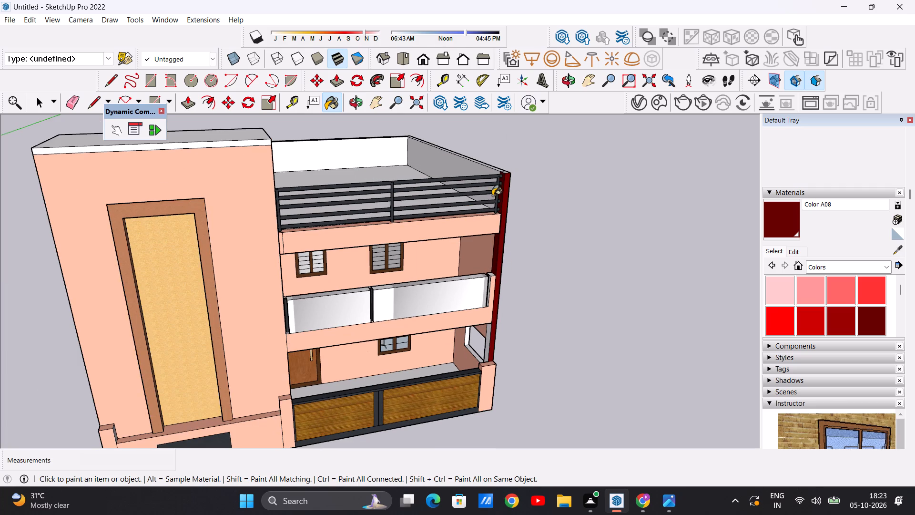
middle_click_drag(495, 191, 530, 213)
scroll(498, 167, "up", 20)
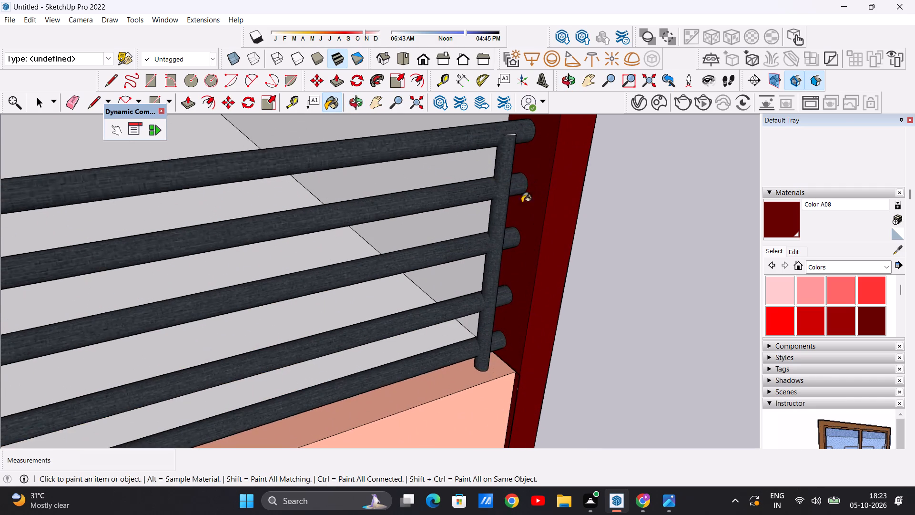
scroll(477, 266, "down", 20)
scroll(477, 266, "down", 3)
Paint the side wall's narrow inner strip at ground-floor level, beside the side opening above the gate, with Color A08.
middle_click_drag(498, 304, 447, 267)
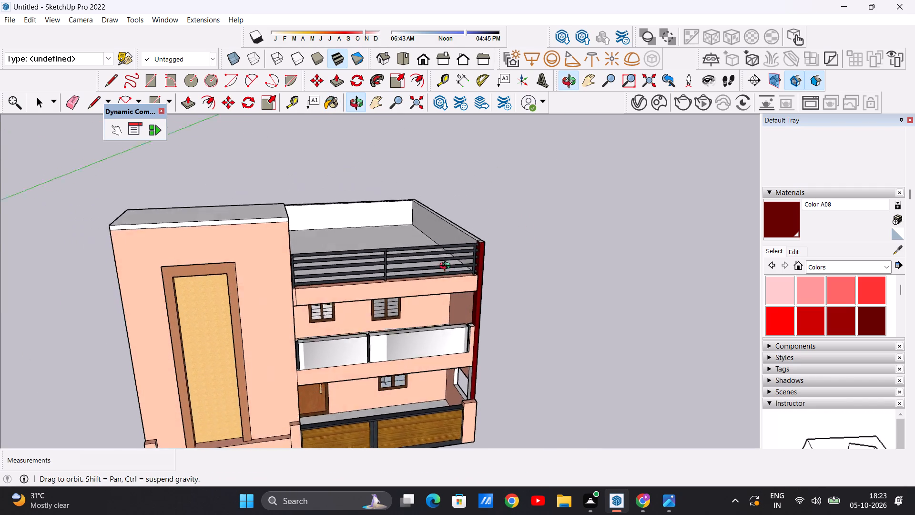
middle_click_drag(447, 267, 417, 231)
scroll(445, 234, "down", 2)
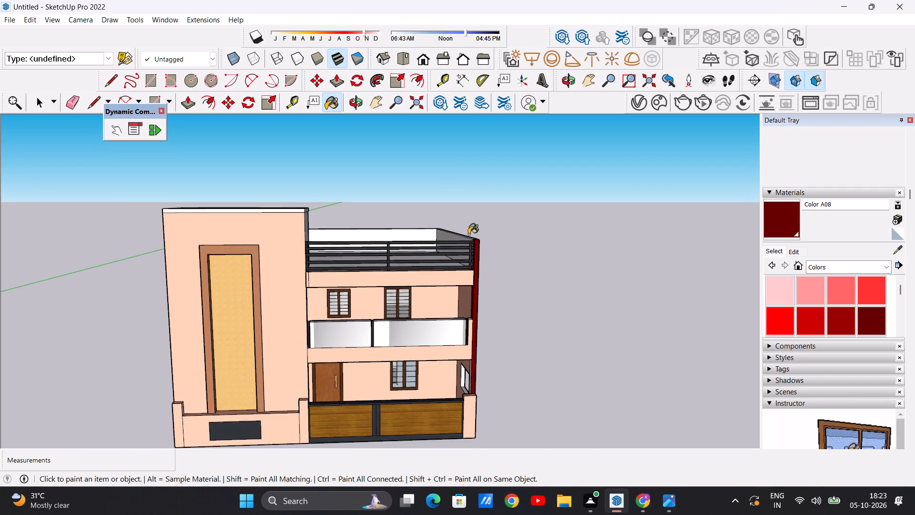
scroll(493, 397, "up", 4)
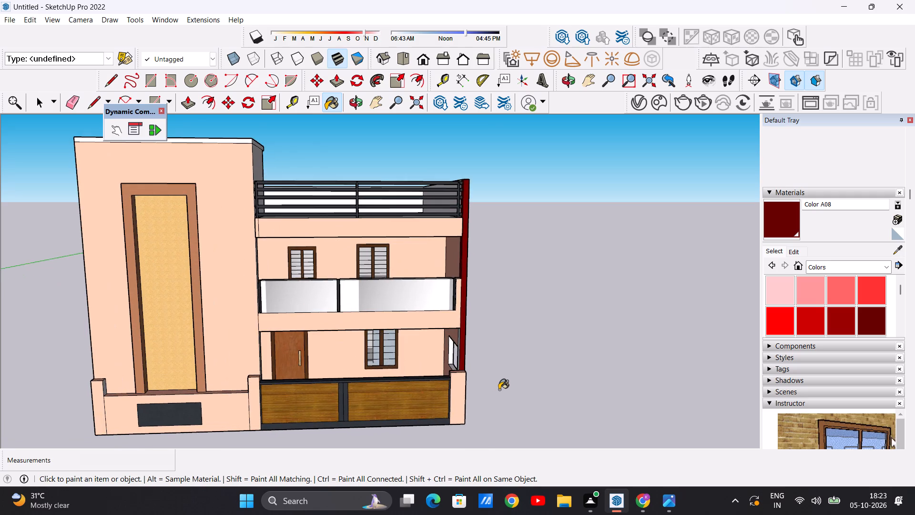
scroll(500, 388, "down", 4)
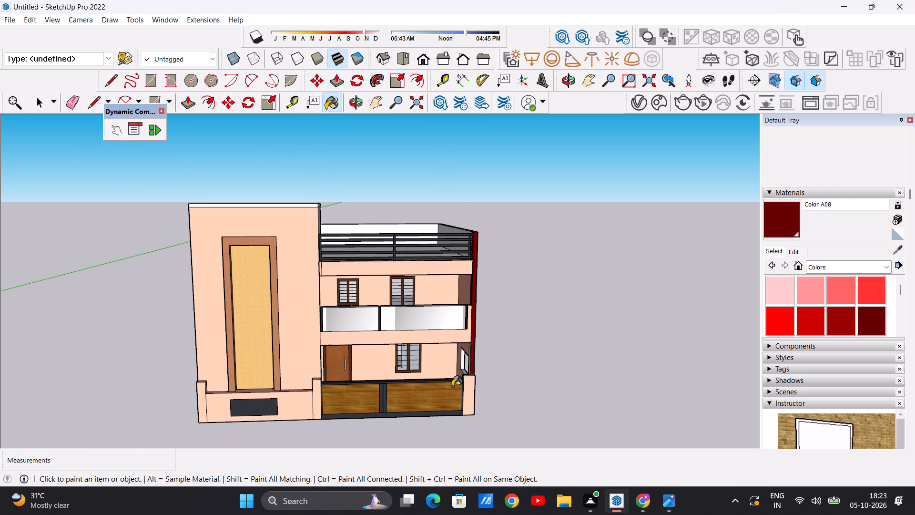
scroll(460, 366, "down", 5)
middle_click_drag(442, 375, 327, 311)
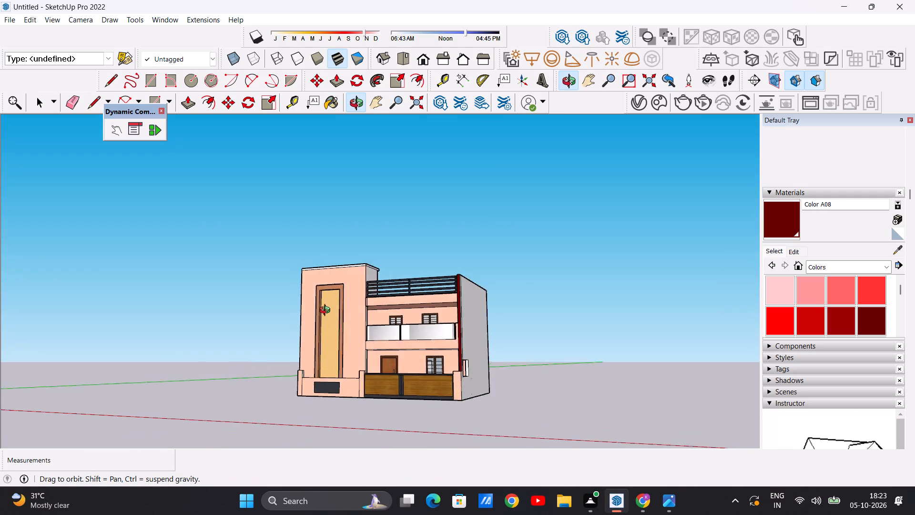
middle_click_drag(327, 311, 562, 365)
scroll(444, 349, "up", 19)
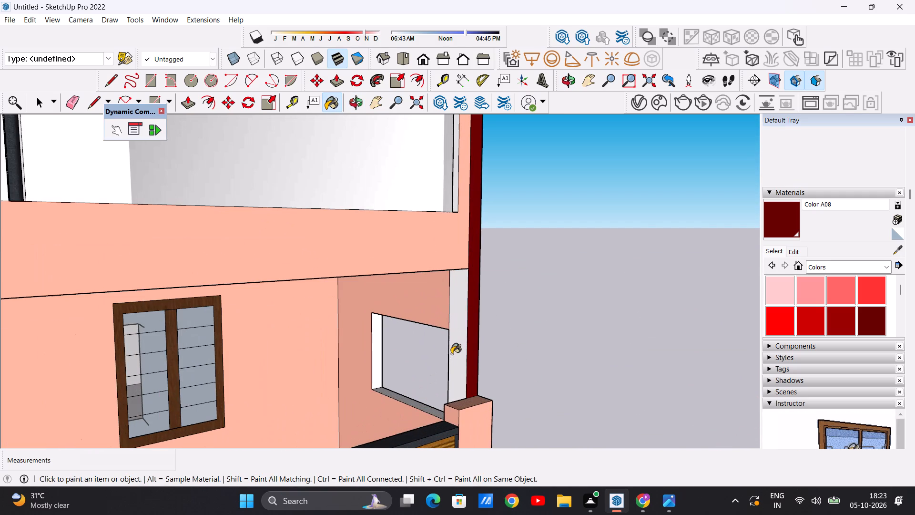
left_click(455, 354)
scroll(456, 354, "down", 13)
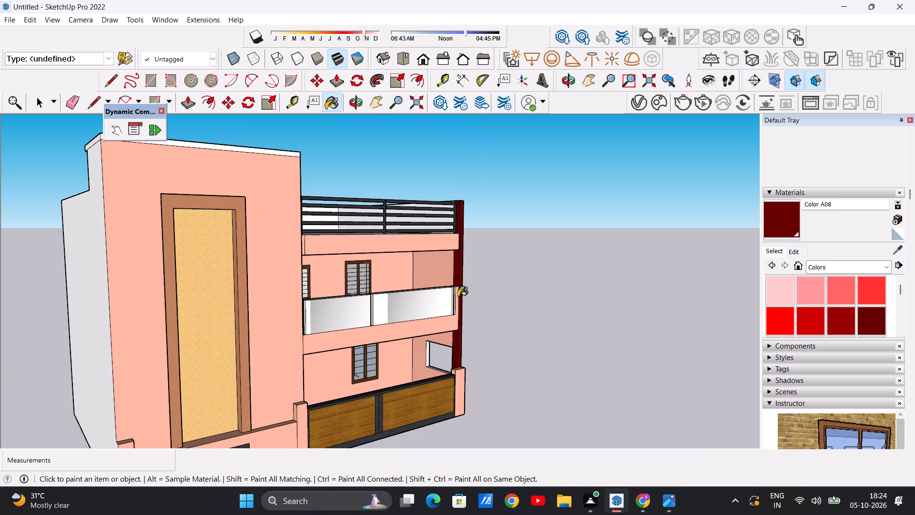
scroll(437, 303, "down", 6)
scroll(455, 350, "up", 20)
scroll(455, 350, "up", 1)
scroll(434, 338, "down", 12)
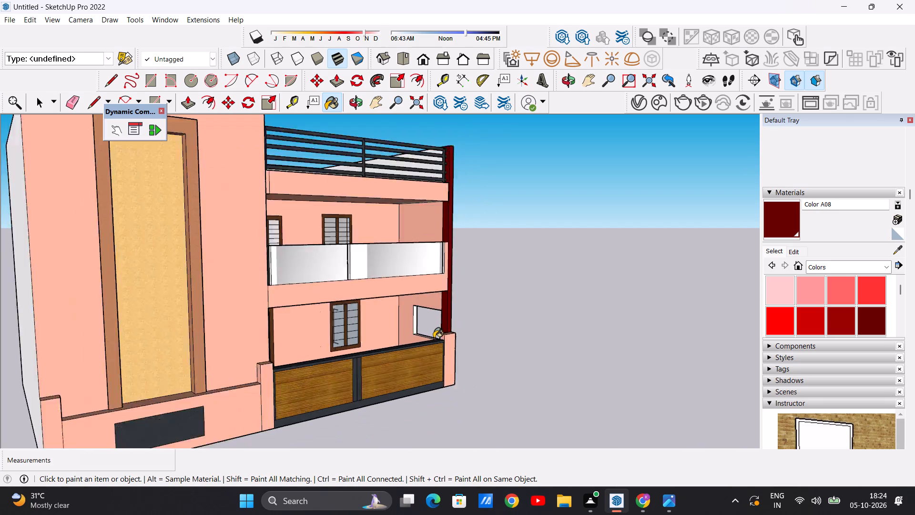
Paint the rear jamb and the sill of the ground-floor side wall opening with Formica Speckled Grey from Synthetic Surfaces.
scroll(434, 338, "down", 9)
middle_click_drag(549, 342, 256, 340)
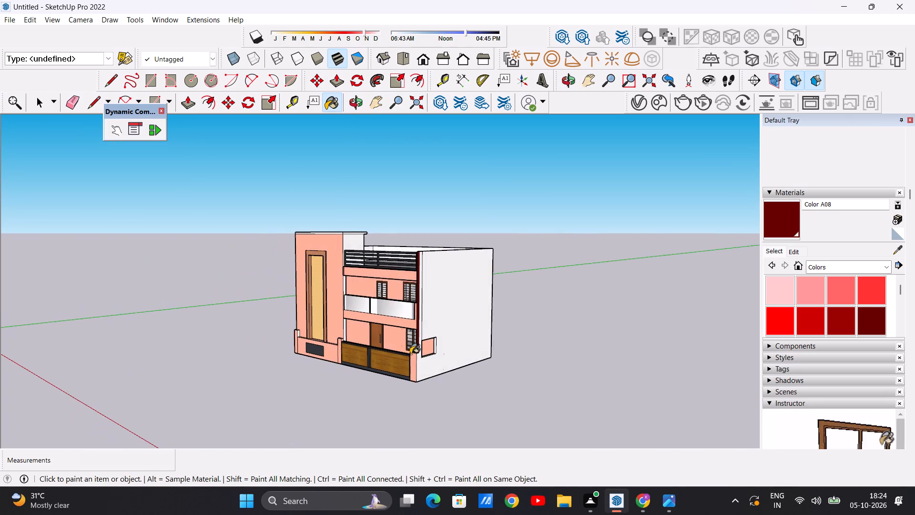
scroll(426, 350, "up", 12)
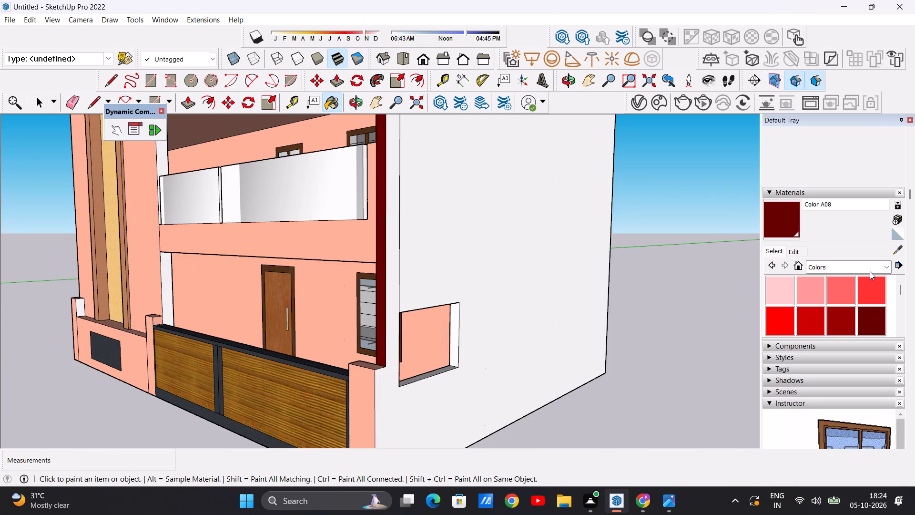
left_click(887, 262)
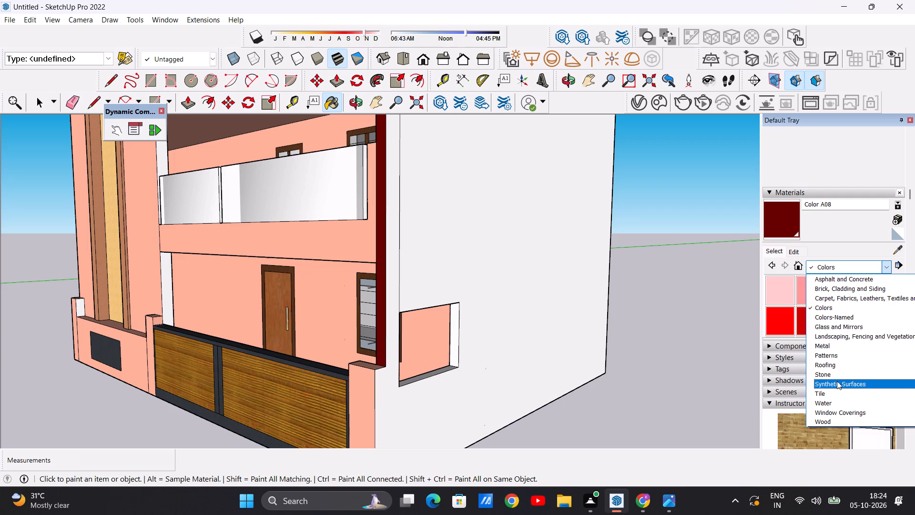
left_click(837, 381)
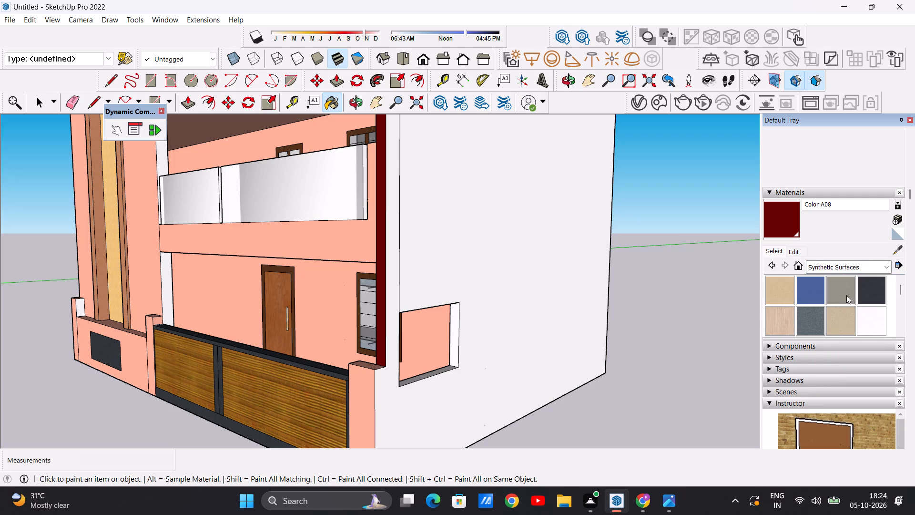
left_click(812, 328)
scroll(455, 325, "up", 7)
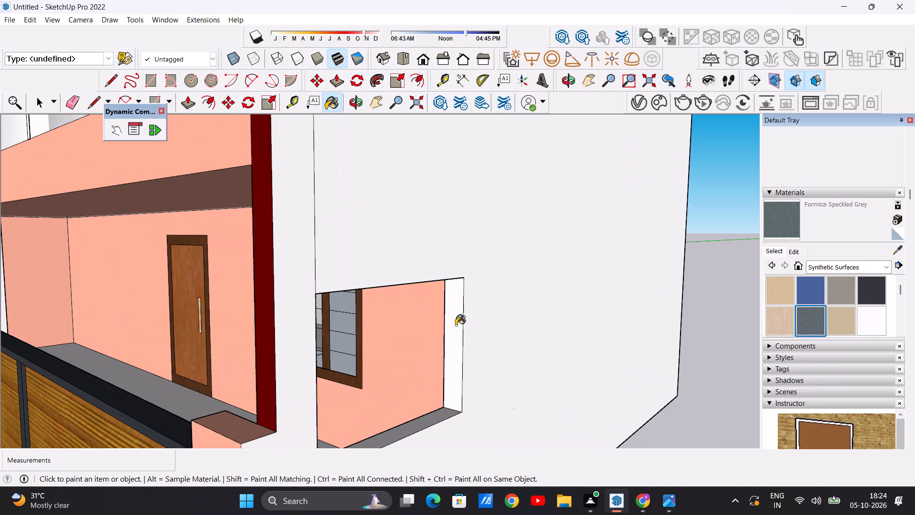
left_click(456, 325)
left_click(427, 424)
scroll(447, 385, "down", 3)
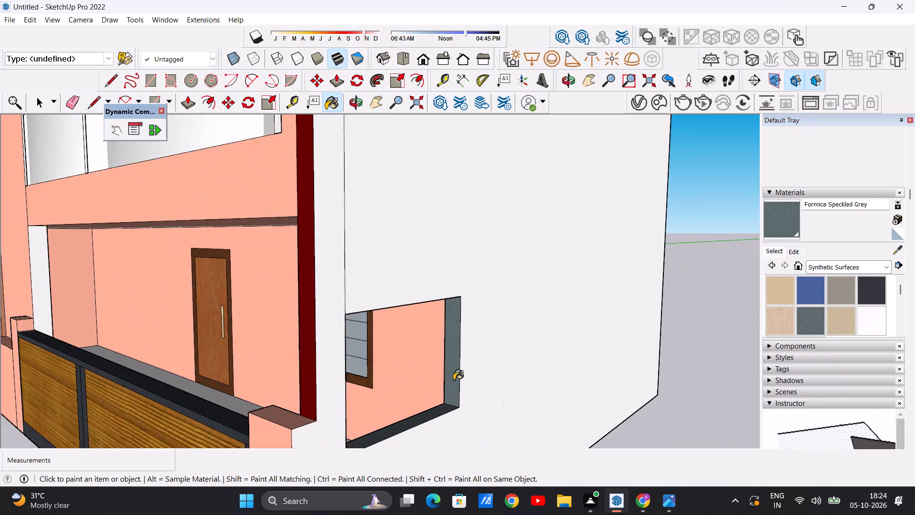
Paint the front jamb of the ground-floor side wall opening with Formica Speckled Grey.
scroll(454, 380, "down", 2)
middle_click_drag(551, 391, 300, 397)
scroll(520, 381, "down", 8)
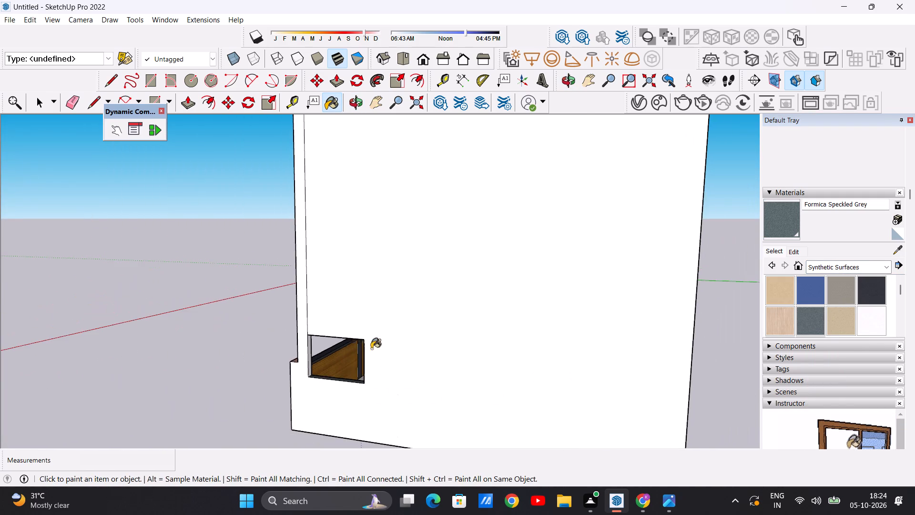
scroll(339, 346, "up", 11)
scroll(405, 354, "down", 9)
middle_click_drag(467, 356, 416, 358)
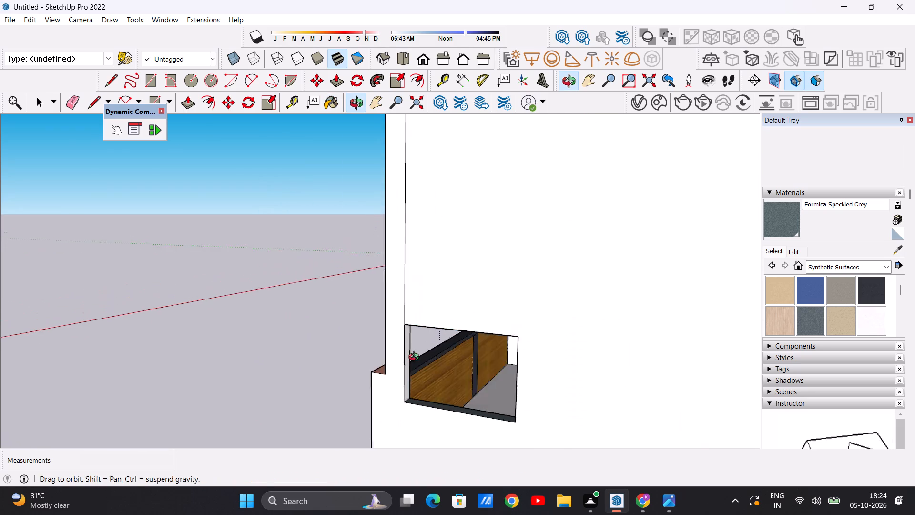
middle_click_drag(416, 358, 394, 359)
scroll(354, 340, "up", 6)
scroll(364, 343, "down", 4)
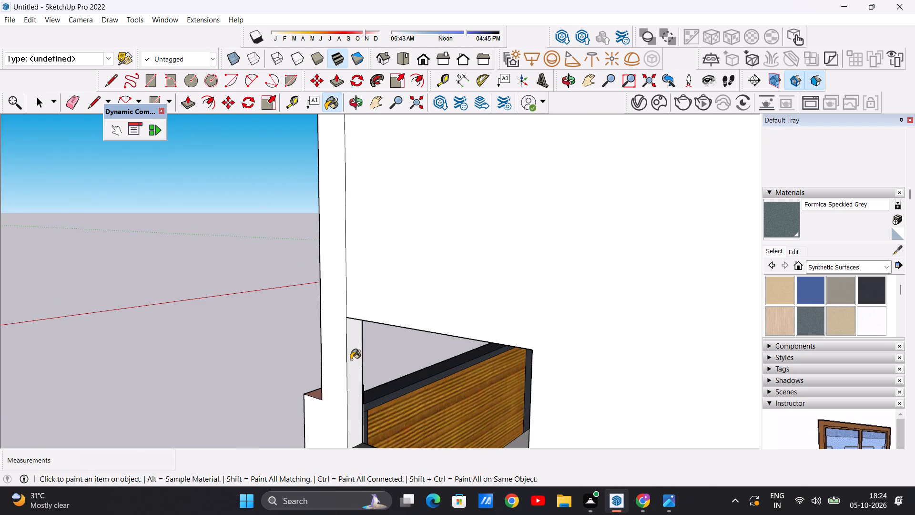
left_click(351, 360)
Paint the underside of the head of the ground-floor side wall opening with Formica Speckled Grey.
scroll(507, 353, "down", 7)
middle_click_drag(489, 381, 510, 294)
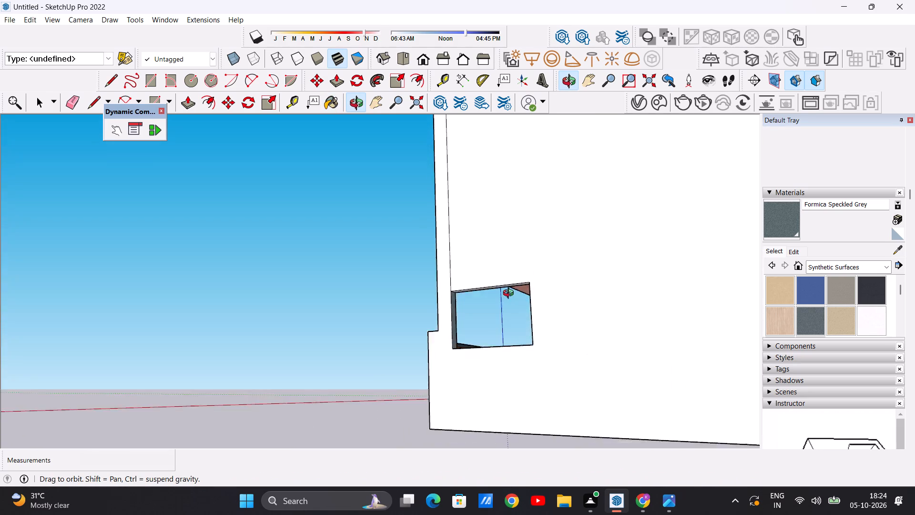
middle_click_drag(510, 294, 515, 263)
scroll(503, 242, "up", 11)
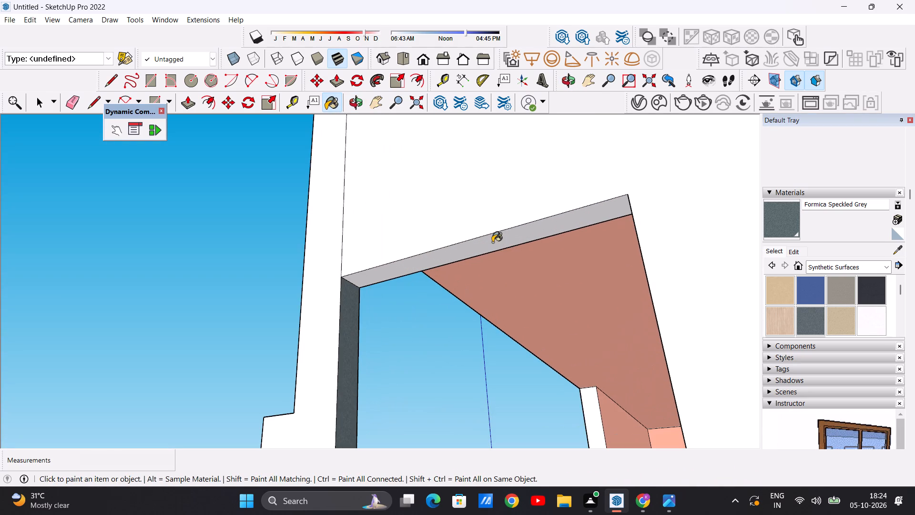
left_click(492, 242)
scroll(492, 346, "down", 13)
middle_click_drag(506, 380, 569, 388)
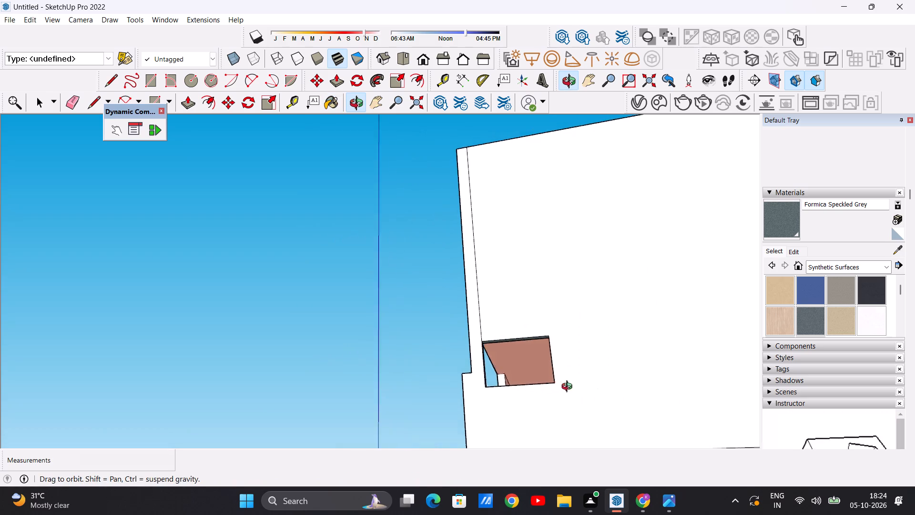
Paint the front tower's side face toward the balconies, at first-floor and ground-floor level, with Formica Speckled Grey.
middle_click_drag(569, 388, 687, 406)
middle_click_drag(402, 355, 430, 392)
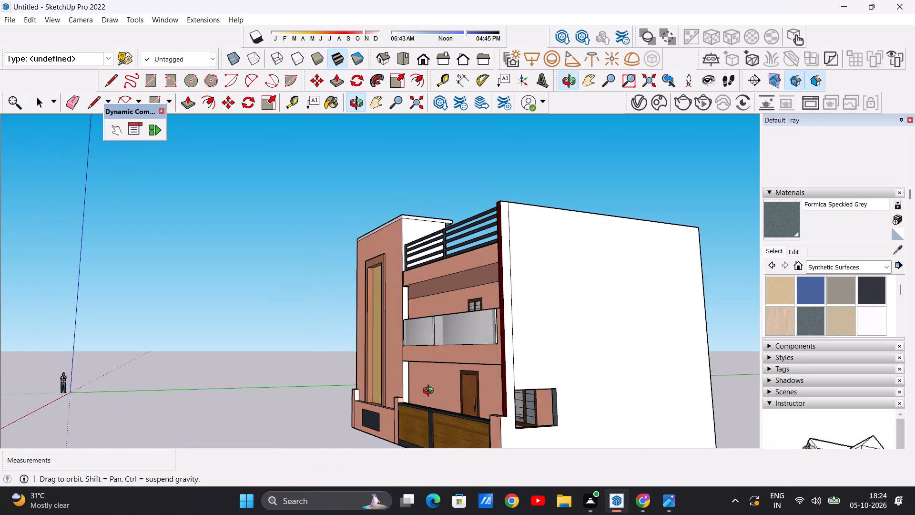
middle_click_drag(430, 392, 416, 396)
scroll(407, 286, "up", 10)
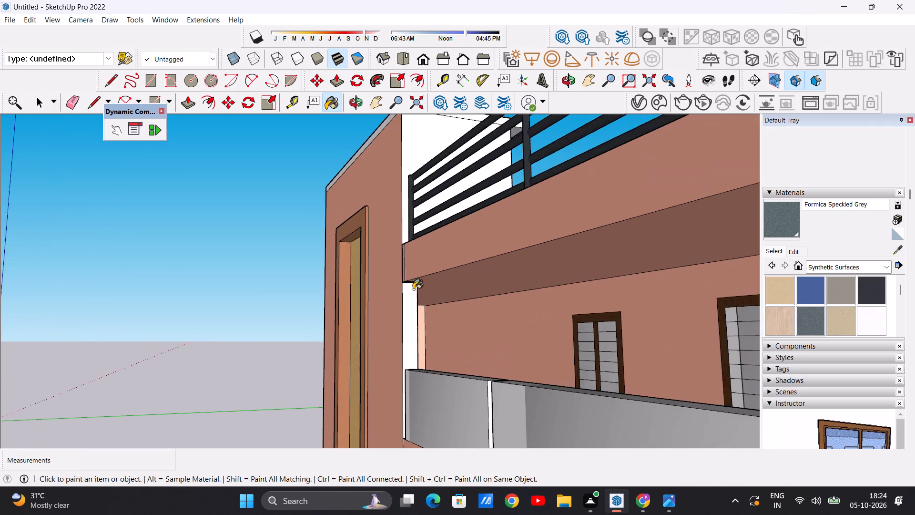
left_click(408, 303)
scroll(407, 308, "down", 9)
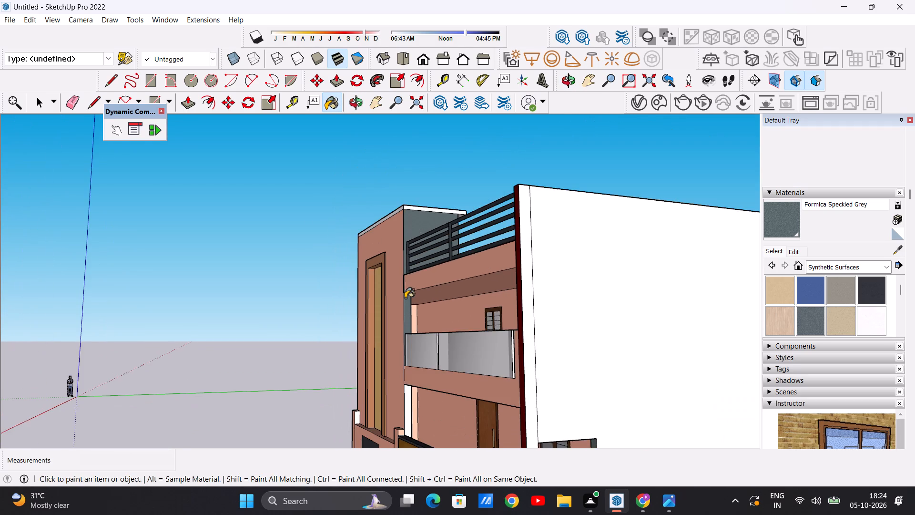
scroll(410, 415, "up", 6)
left_click(408, 412)
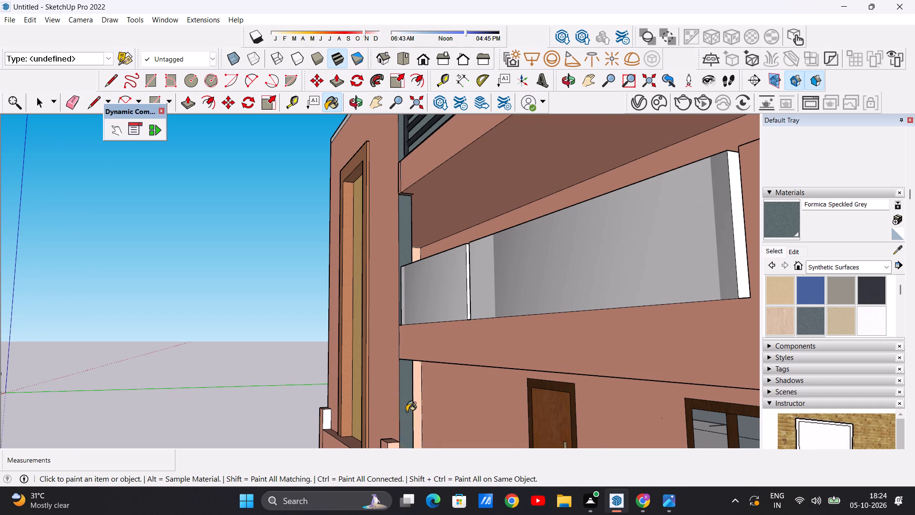
Paint the front edge and the terrace-side edge of the tower's roof slab with Formica Speckled Grey.
scroll(407, 404, "down", 11)
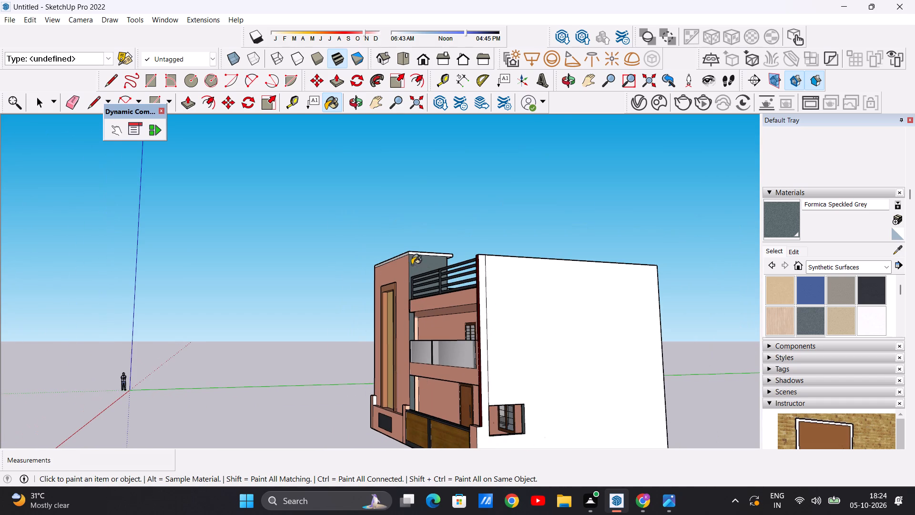
scroll(418, 256, "up", 3)
scroll(420, 254, "down", 1)
scroll(420, 254, "up", 3)
scroll(414, 253, "down", 1)
scroll(414, 253, "up", 11)
left_click(404, 249)
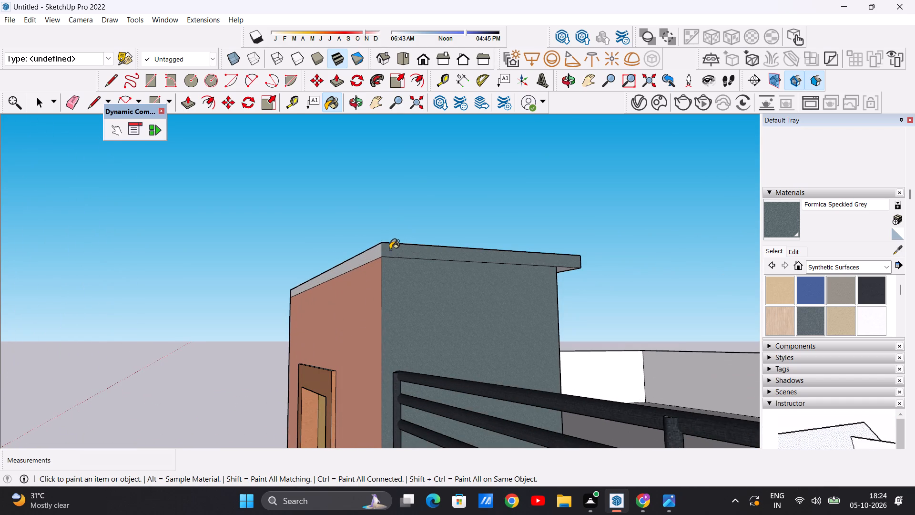
left_click(380, 249)
scroll(475, 278, "down", 9)
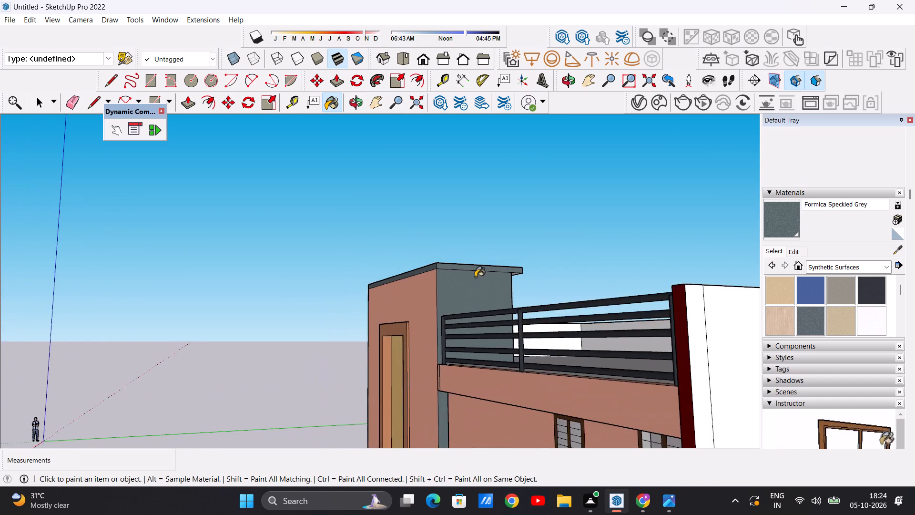
Paint the tower's rear wall above the terrace and the rear edge of its roof slab with Formica Speckled Grey.
middle_click_drag(488, 283, 273, 333)
scroll(334, 319, "down", 2)
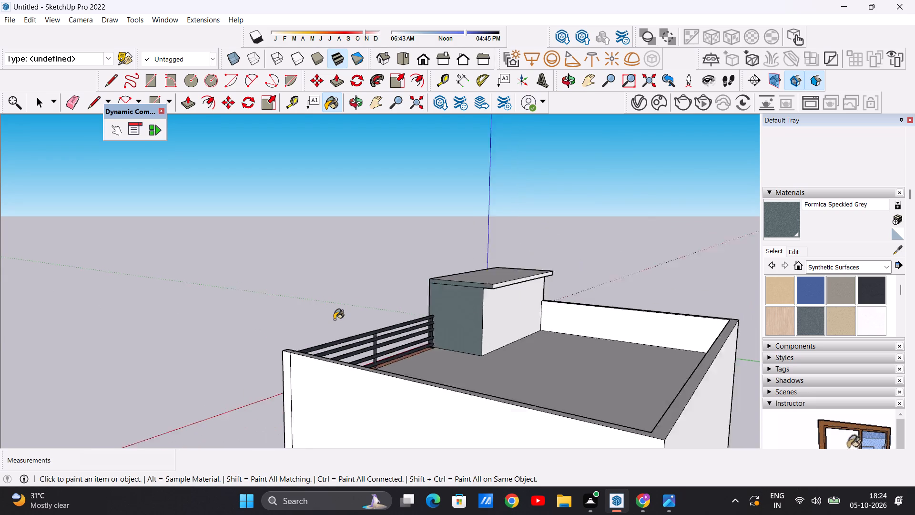
scroll(334, 319, "down", 4)
middle_click_drag(478, 342, 290, 353)
scroll(335, 330, "up", 5)
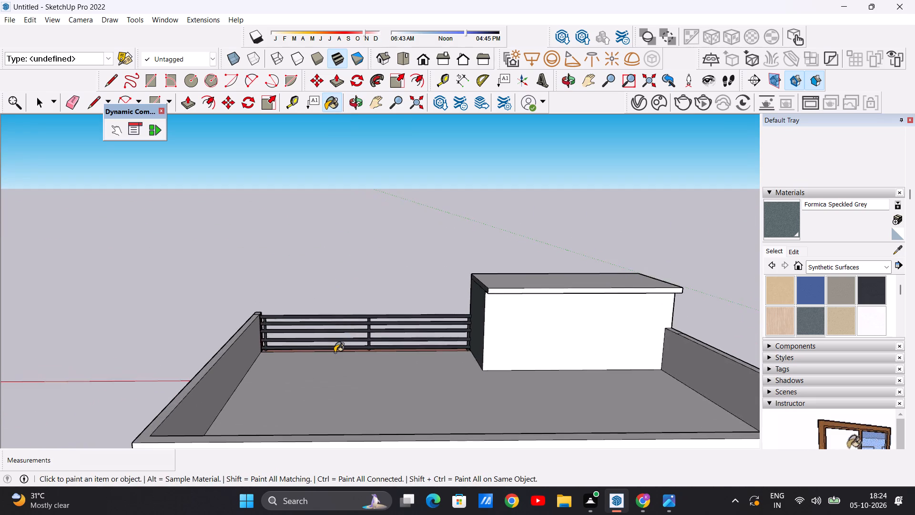
scroll(335, 352, "up", 7)
scroll(335, 352, "down", 7)
left_click(561, 352)
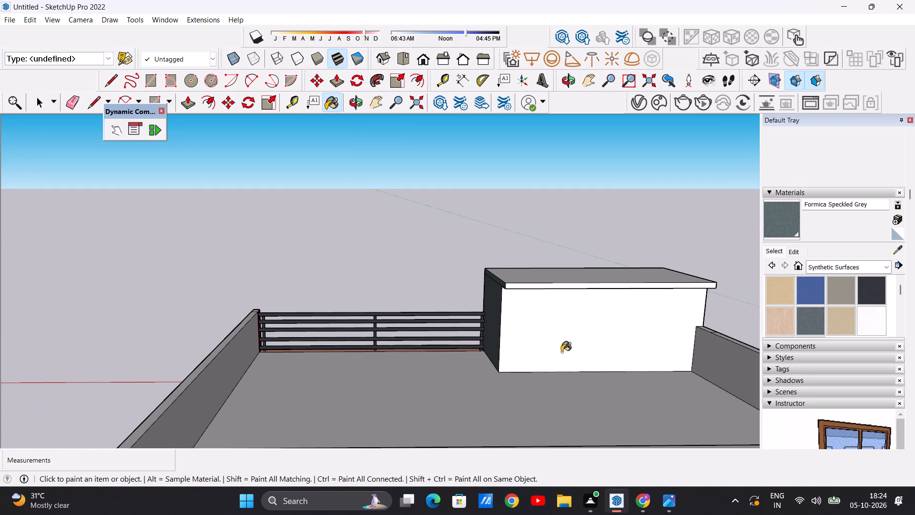
scroll(511, 341, "down", 3)
middle_click_drag(577, 347, 563, 302)
scroll(518, 293, "up", 6)
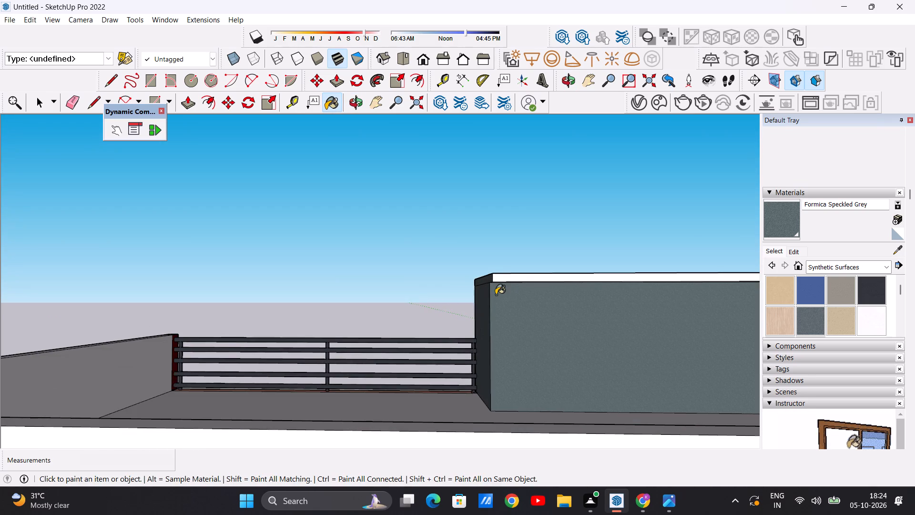
middle_click_drag(505, 307, 605, 345)
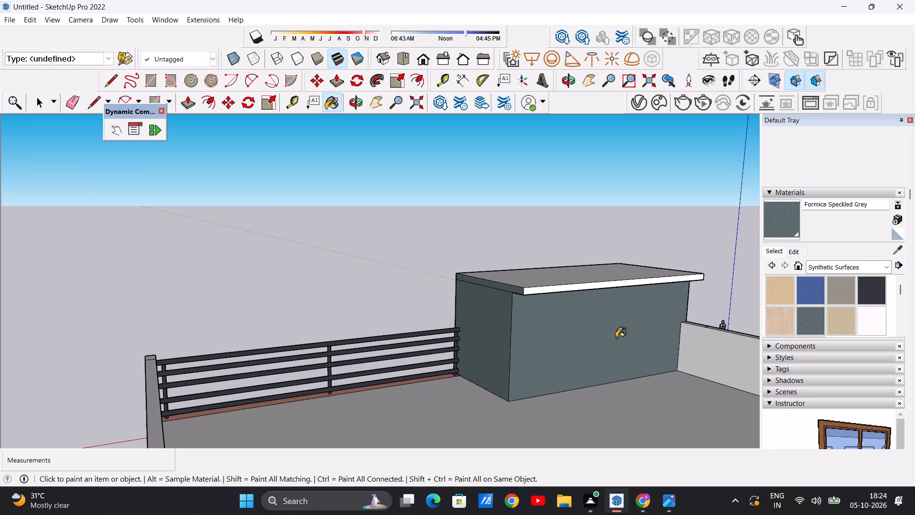
scroll(635, 335, "up", 7)
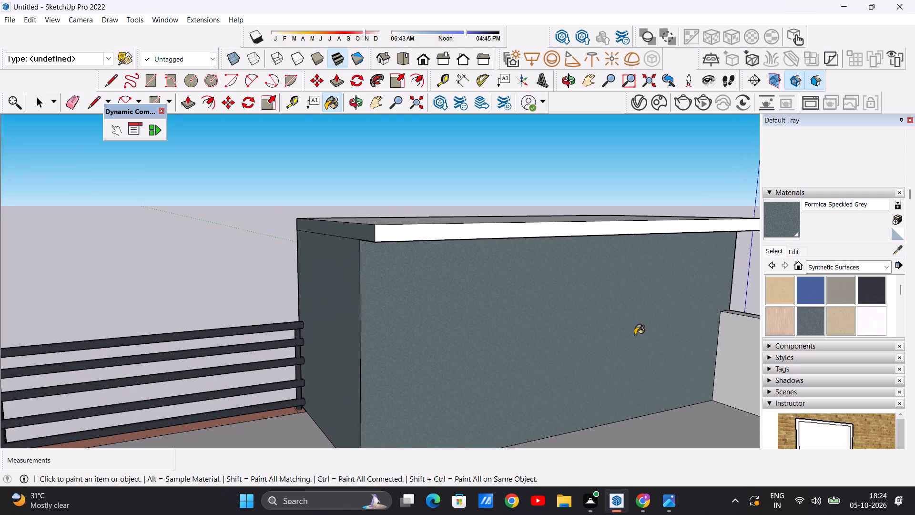
left_click(400, 236)
scroll(465, 323, "down", 10)
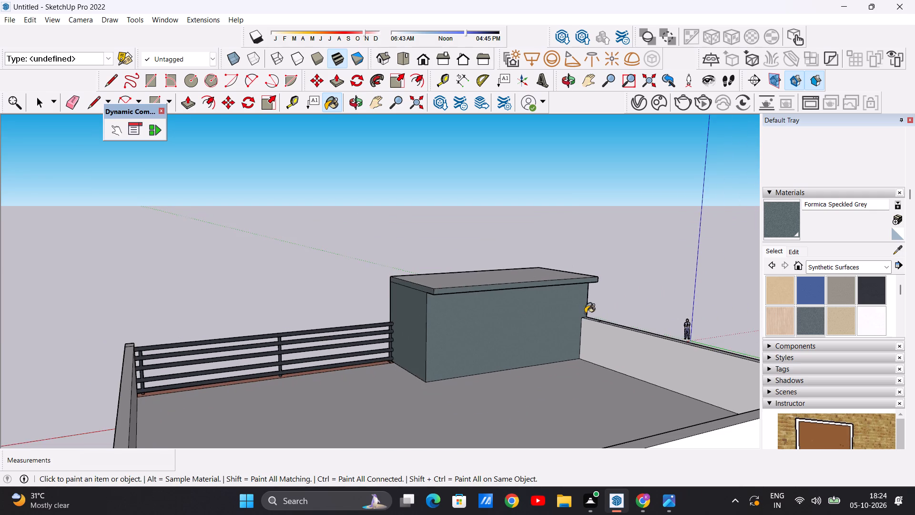
Paint the outer side edge and the top of the tower's roof slab with Formica Speckled Grey.
middle_click_drag(583, 313, 285, 308)
scroll(609, 340, "up", 6)
scroll(487, 299, "down", 3)
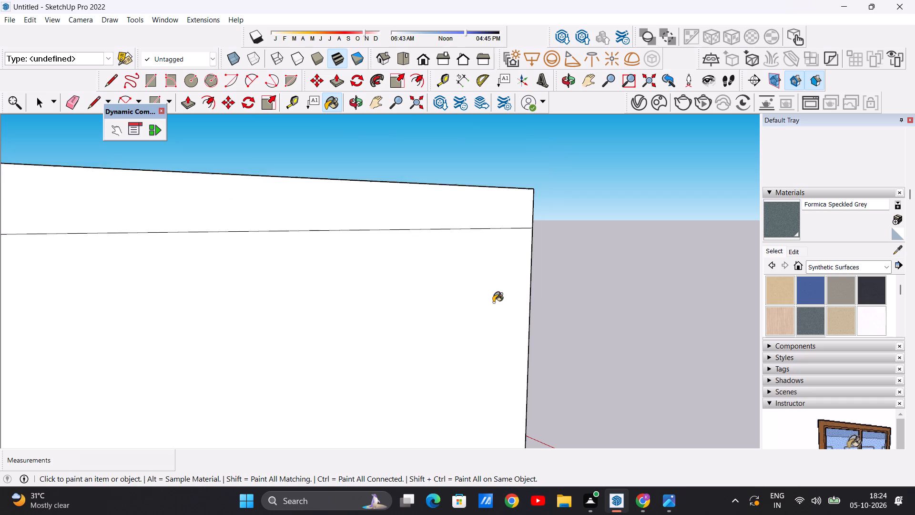
scroll(493, 302, "down", 2)
left_click(476, 223)
scroll(506, 322, "down", 19)
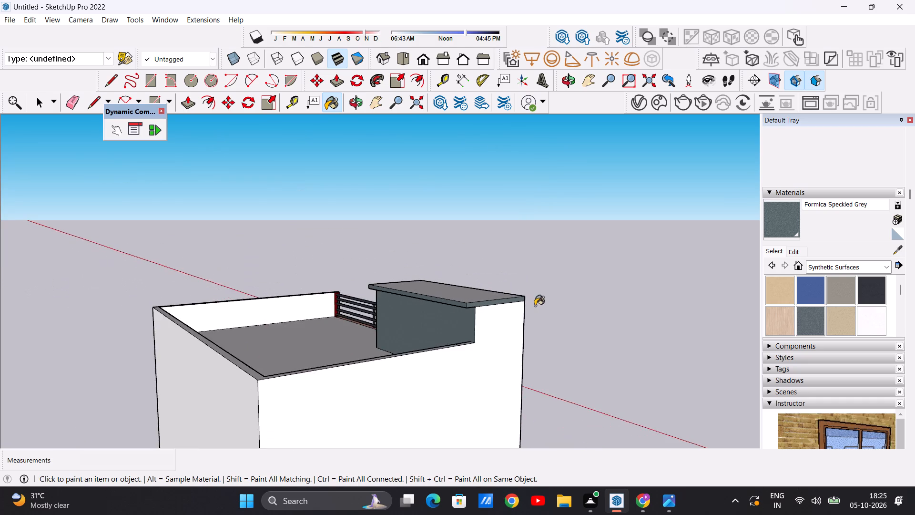
middle_click_drag(575, 319, 296, 335)
scroll(219, 272, "up", 7)
left_click(242, 315)
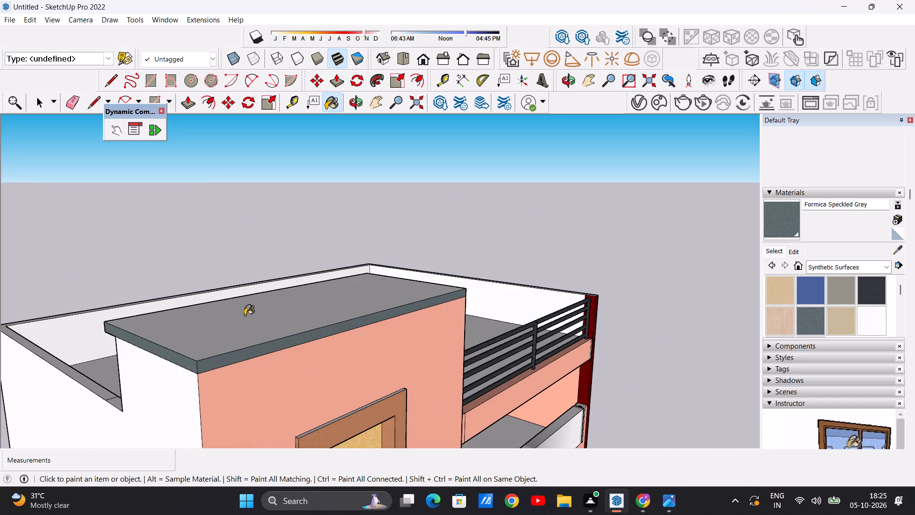
Paint the blank exterior side wall on the tower side with Formica Graystone from Synthetic Surfaces.
scroll(359, 311, "down", 17)
middle_click_drag(438, 334, 282, 319)
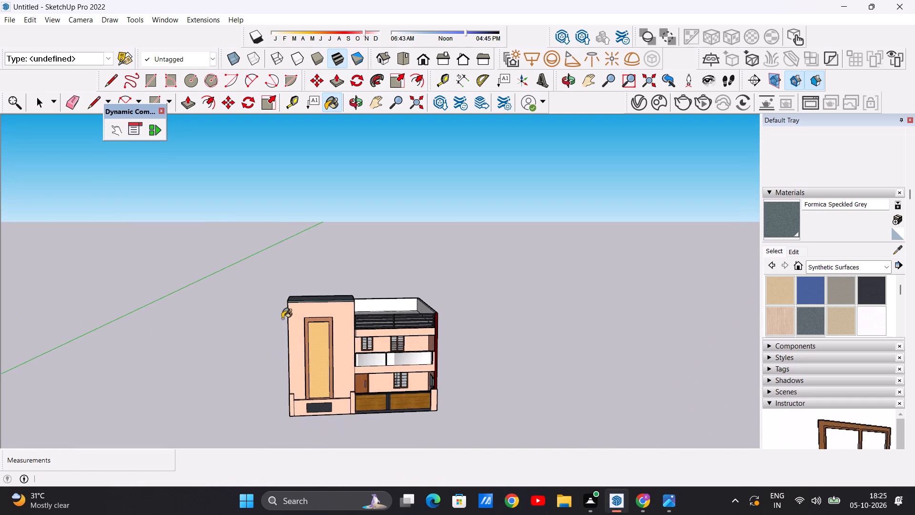
scroll(330, 309, "up", 7)
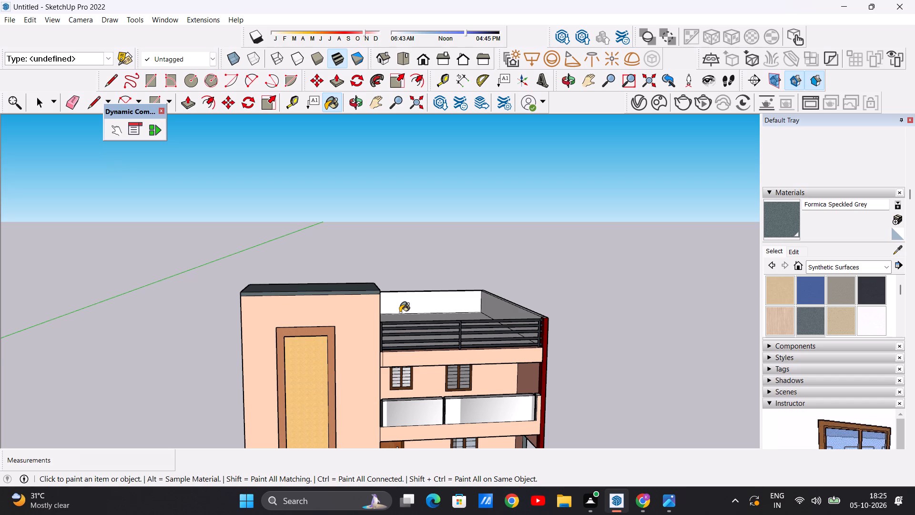
scroll(400, 312, "down", 4)
middle_click_drag(454, 307, 237, 319)
scroll(350, 292, "up", 6)
scroll(382, 295, "down", 6)
middle_click_drag(323, 310, 570, 296)
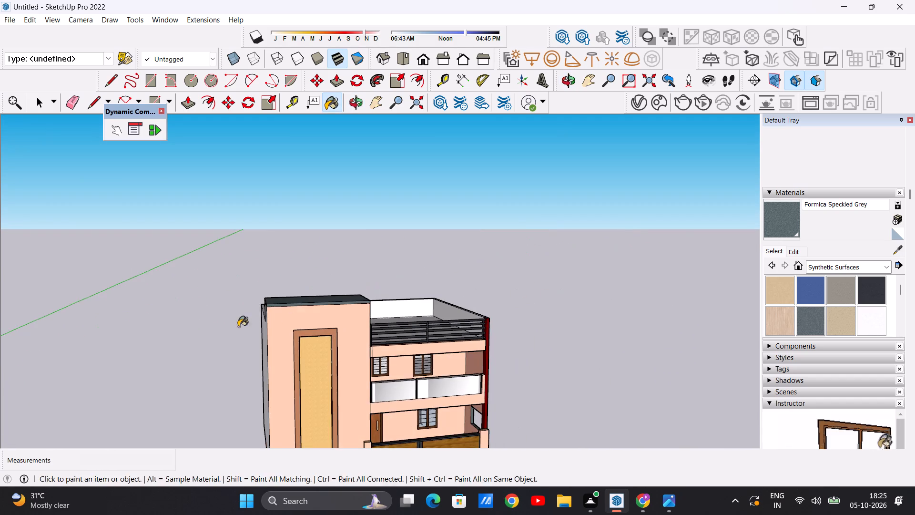
middle_click_drag(241, 326, 534, 304)
scroll(322, 330, "down", 14)
scroll(380, 353, "up", 7)
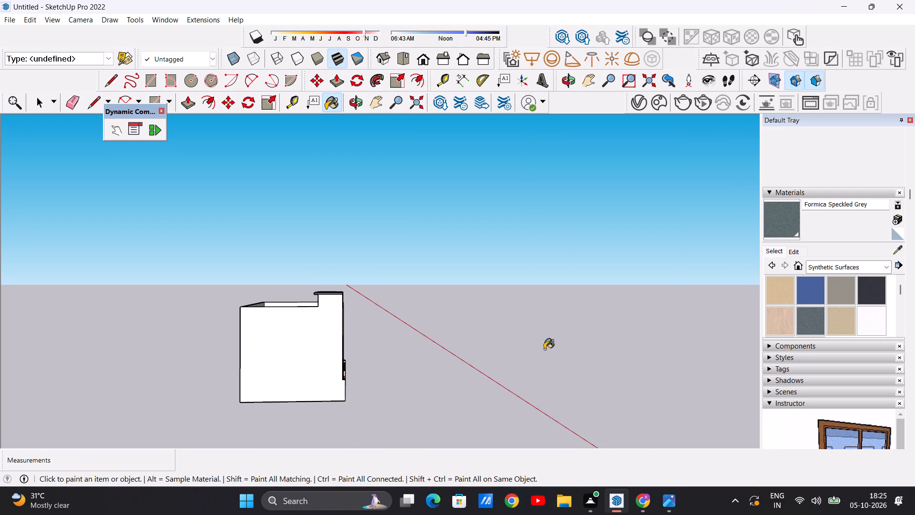
left_click(838, 292)
scroll(359, 350, "up", 5)
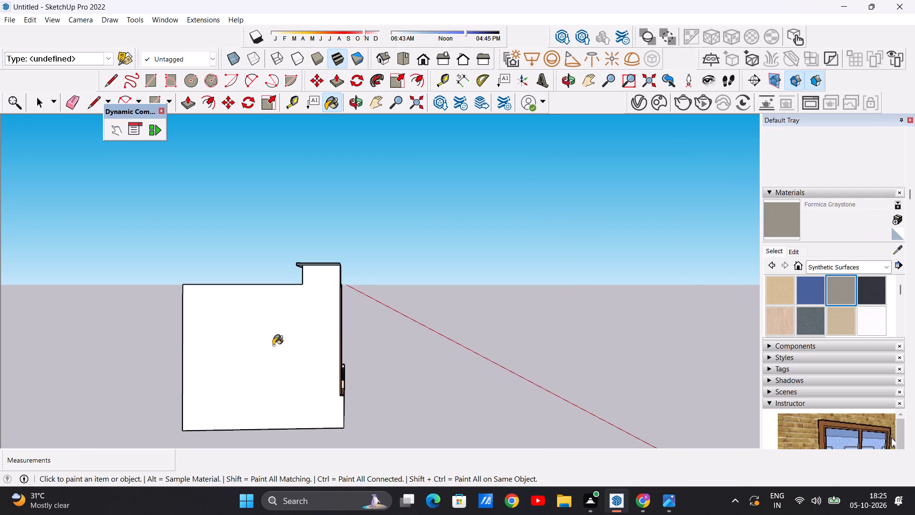
left_click(273, 345)
Paint the rear wall and the opposite exterior side wall, the one with the ground-floor opening, with Formica Graystone.
scroll(486, 350, "down", 9)
middle_click_drag(278, 357, 510, 402)
scroll(398, 361, "up", 5)
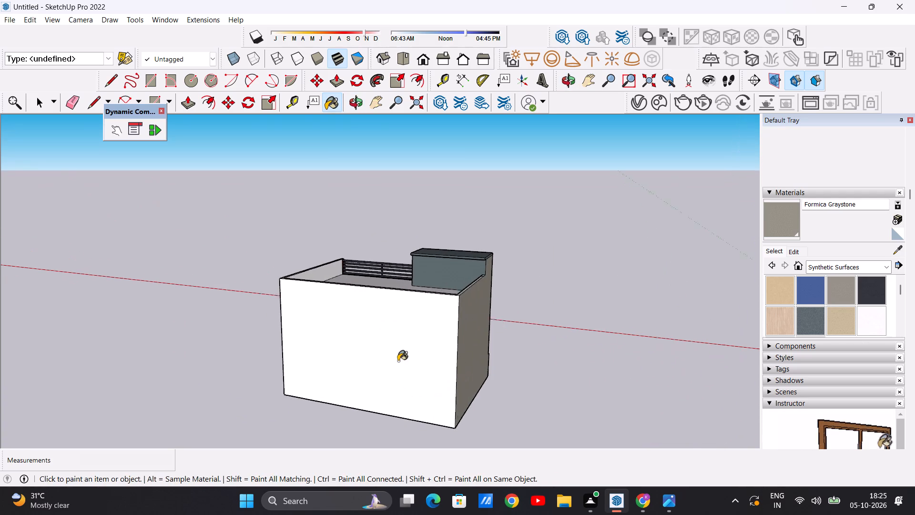
scroll(398, 361, "up", 2)
left_click(395, 360)
scroll(421, 351, "down", 6)
middle_click_drag(316, 344, 577, 344)
scroll(394, 336, "up", 6)
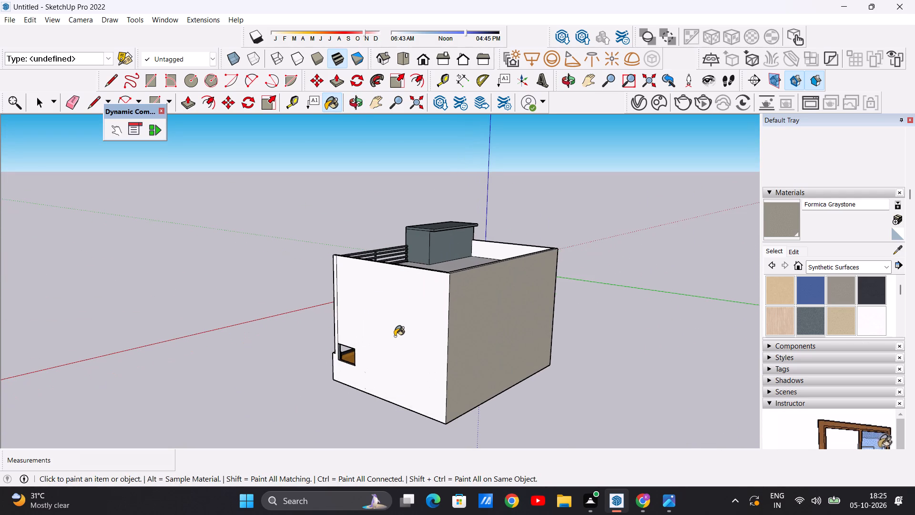
left_click(395, 336)
Paint the terrace-facing side of the parapet opposite the tower with Formica Graystone.
scroll(348, 326, "up", 5)
scroll(357, 324, "down", 14)
middle_click_drag(424, 313, 307, 399)
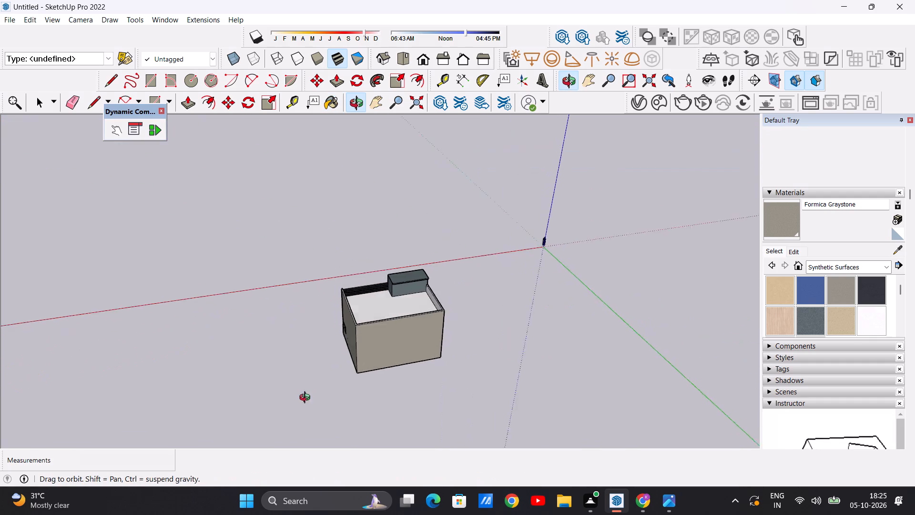
middle_click_drag(307, 399, 306, 417)
scroll(486, 298, "up", 6)
scroll(374, 301, "up", 7)
scroll(445, 291, "up", 1)
middle_click_drag(445, 291, 447, 367)
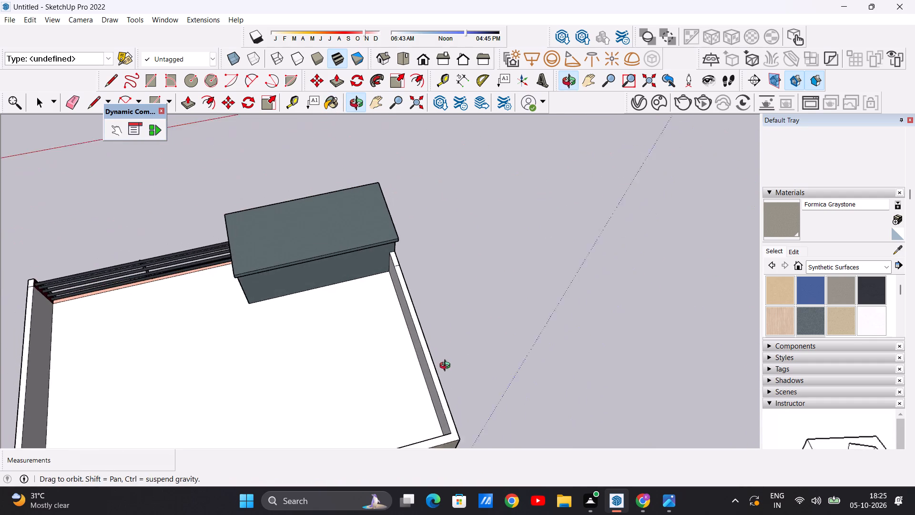
middle_click_drag(447, 367, 447, 367)
scroll(498, 256, "down", 11)
middle_click_drag(455, 277, 215, 246)
scroll(346, 278, "up", 9)
middle_click_drag(368, 329, 201, 245)
scroll(378, 257, "down", 4)
middle_click_drag(450, 278, 208, 254)
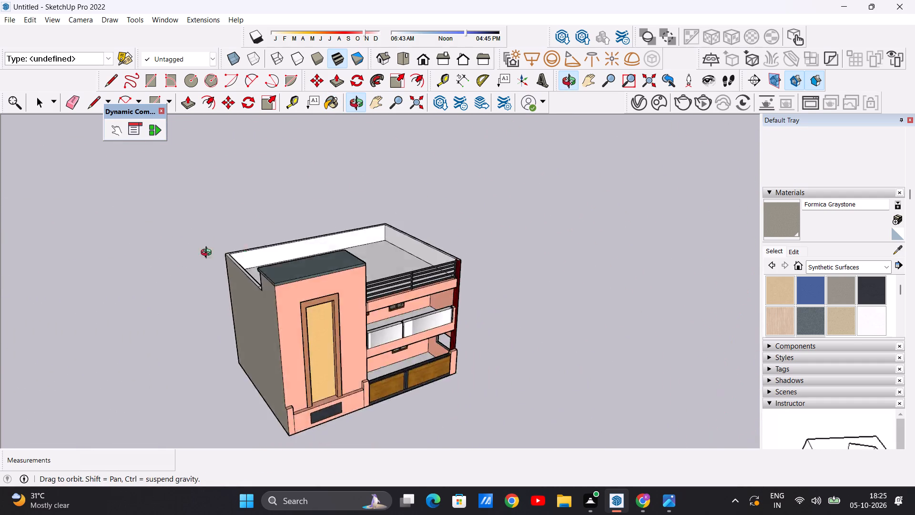
middle_click_drag(208, 254, 50, 281)
scroll(322, 257, "up", 7)
middle_click_drag(384, 328, 535, 368)
scroll(519, 249, "up", 13)
left_click(504, 260)
scroll(473, 278, "down", 10)
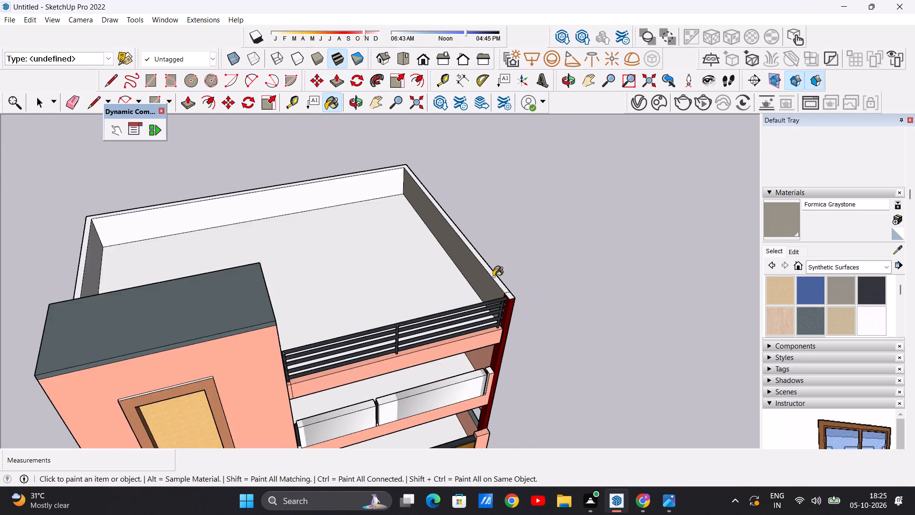
Paint the inner faces of the rear parapet and the tower-side parapet with Formica Graystone.
scroll(493, 277, "down", 8)
scroll(350, 221, "up", 8)
left_click(346, 224)
scroll(396, 259, "down", 9)
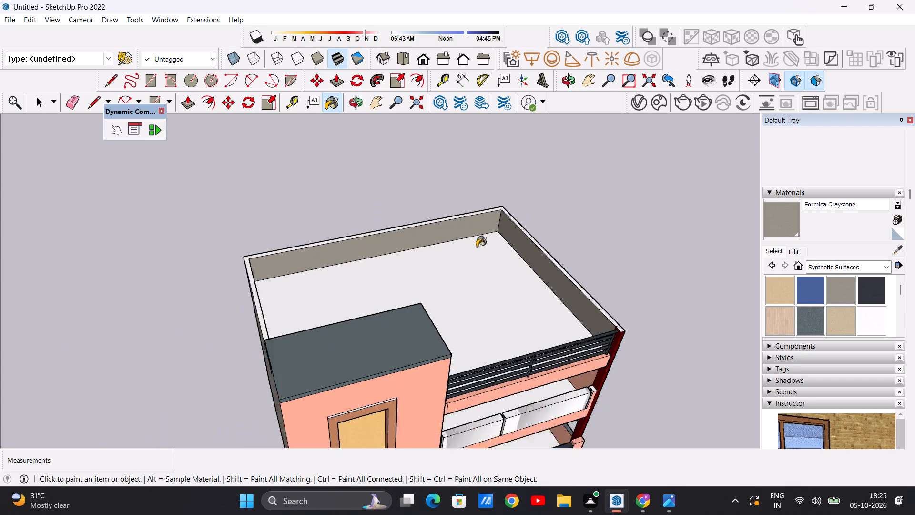
scroll(477, 247, "down", 2)
middle_click_drag(552, 261, 310, 270)
scroll(363, 261, "up", 12)
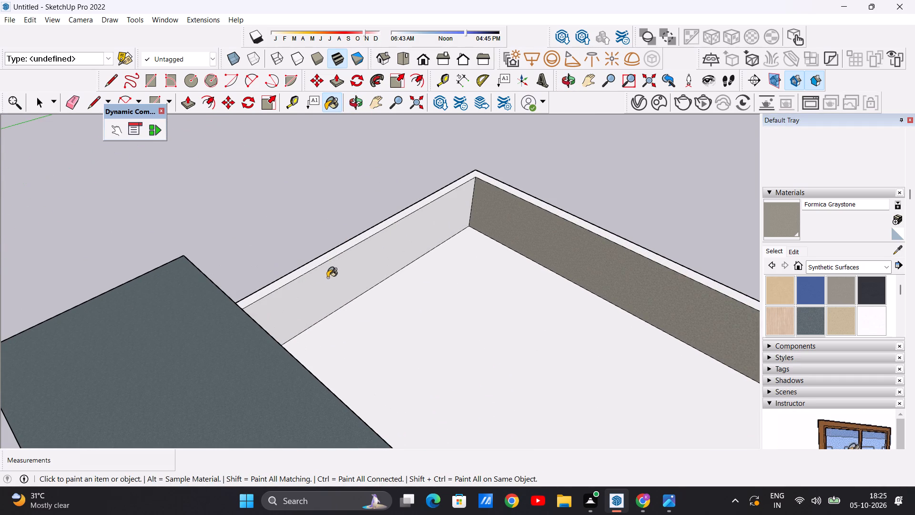
left_click(317, 279)
scroll(395, 293, "down", 20)
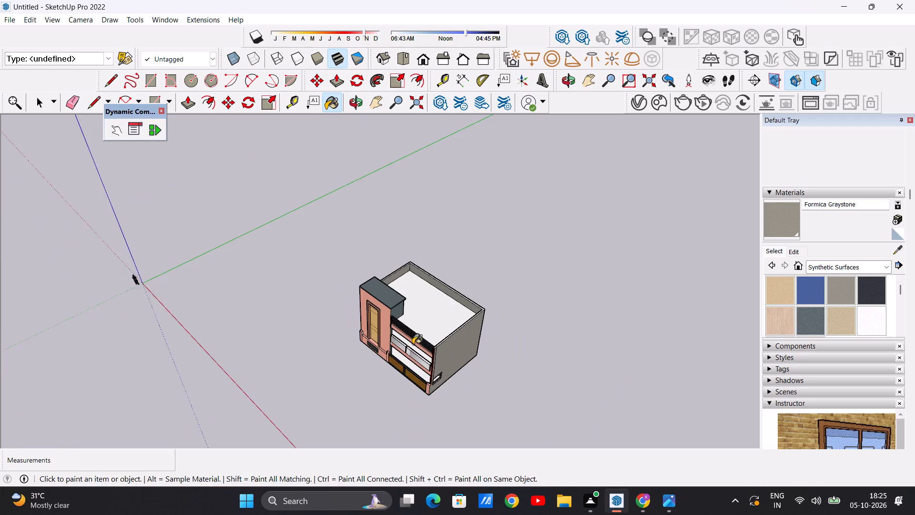
Inspect the villa's front elevation, terrace railing, tower and parapet walls from the front, the sides and above.
middle_click_drag(415, 343, 509, 248)
middle_click_drag(391, 369, 451, 312)
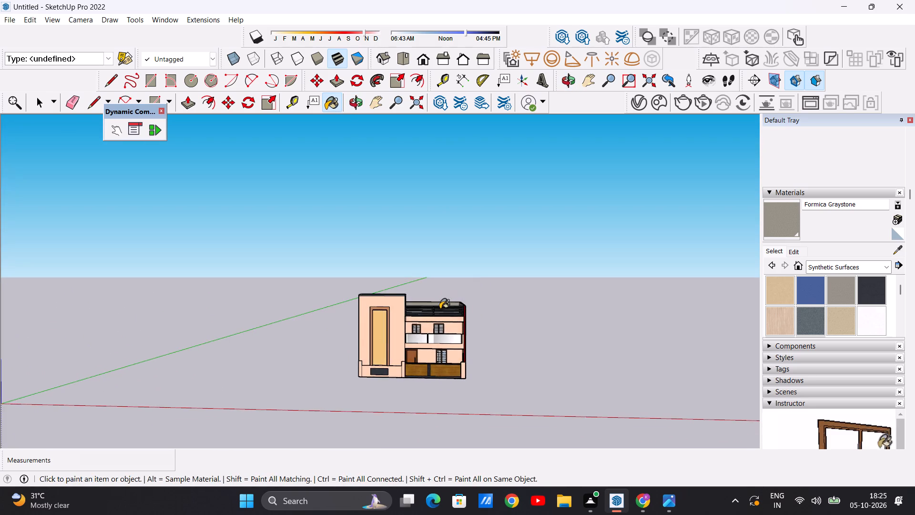
scroll(440, 319, "up", 18)
scroll(461, 276, "down", 7)
scroll(475, 272, "up", 1)
scroll(475, 272, "down", 1)
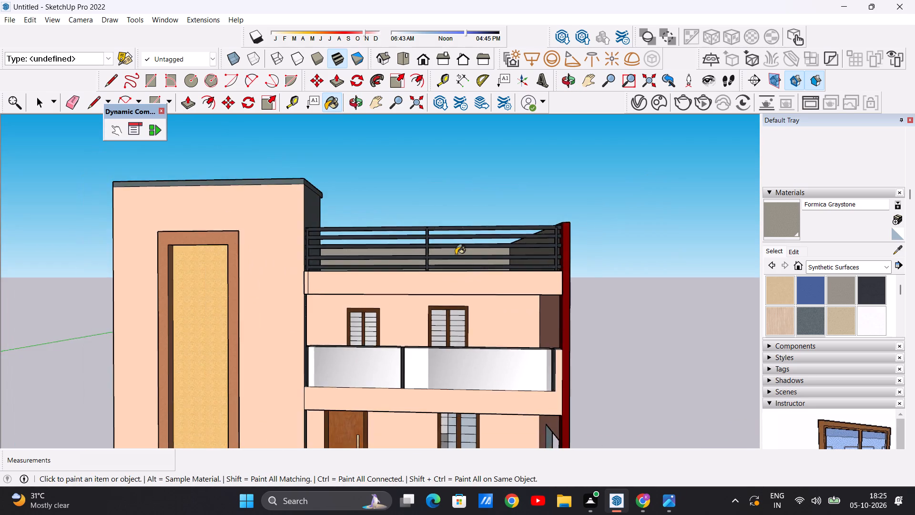
scroll(456, 251, "up", 7)
key("space")
scroll(456, 251, "down", 8)
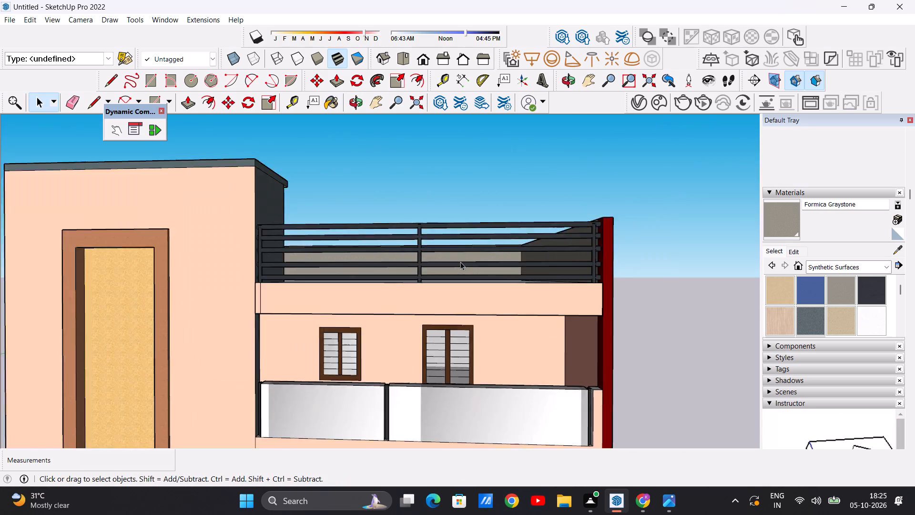
scroll(460, 262, "down", 9)
middle_click_drag(490, 237, 253, 331)
scroll(323, 268, "up", 9)
scroll(356, 266, "down", 4)
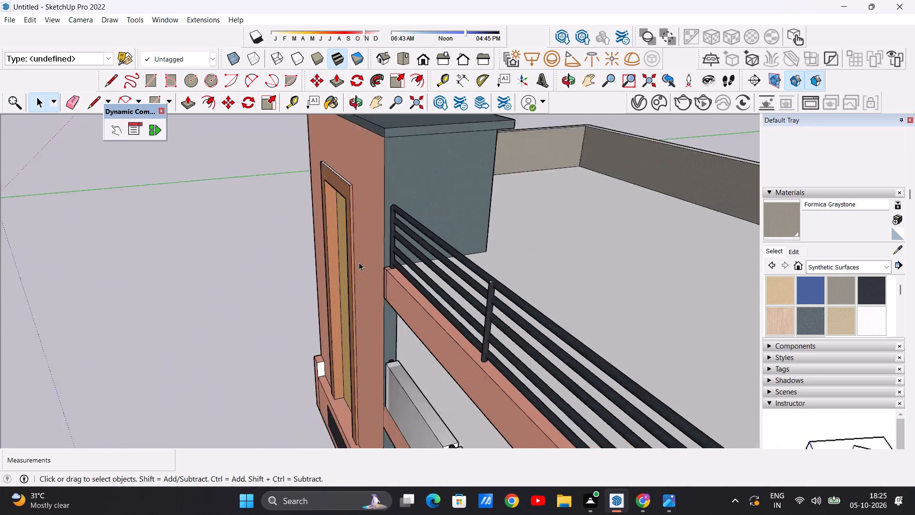
scroll(359, 262, "down", 10)
middle_click_drag(449, 267, 692, 192)
middle_click_drag(199, 327, 391, 309)
scroll(452, 246, "up", 3)
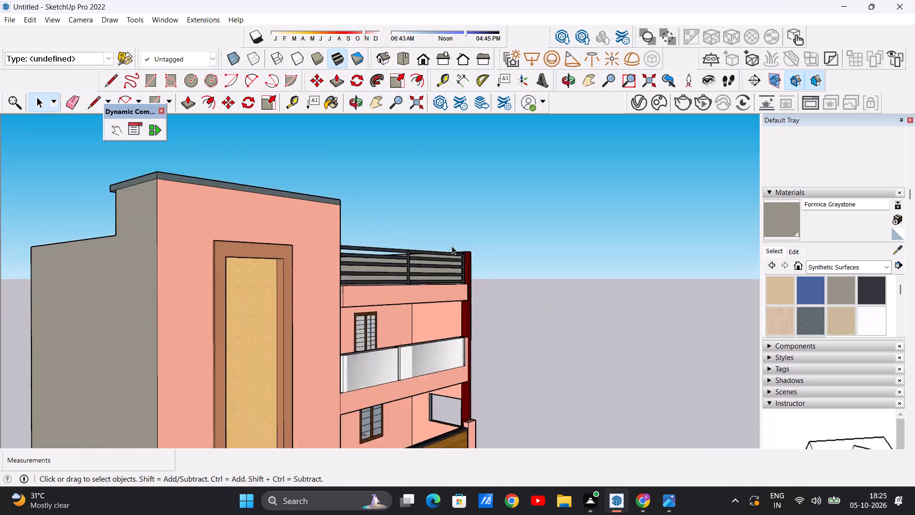
scroll(452, 246, "up", 14)
scroll(452, 274, "down", 8)
middle_click_drag(395, 303, 311, 415)
scroll(336, 281, "down", 7)
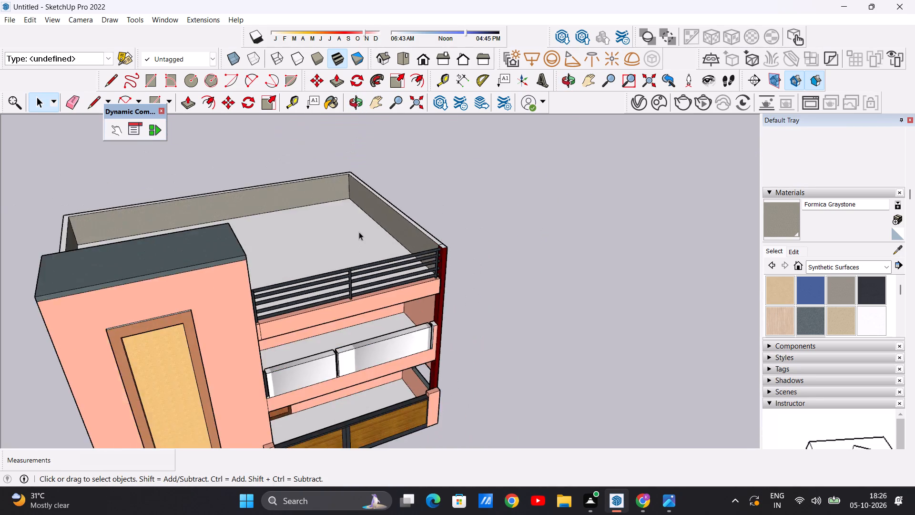
scroll(359, 232, "down", 6)
middle_click_drag(427, 268, 245, 197)
scroll(335, 231, "up", 8)
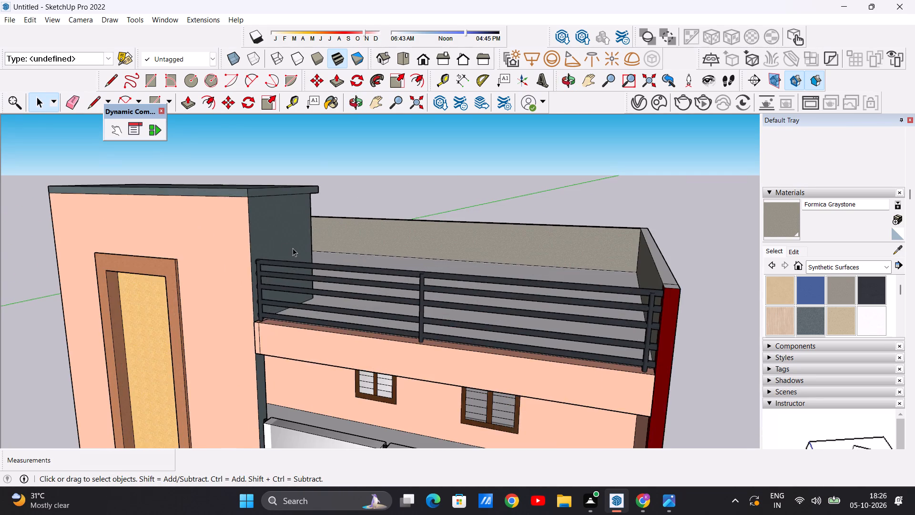
scroll(297, 248, "down", 6)
middle_click_drag(390, 239, 142, 303)
scroll(354, 237, "up", 8)
middle_click_drag(237, 306, 240, 307)
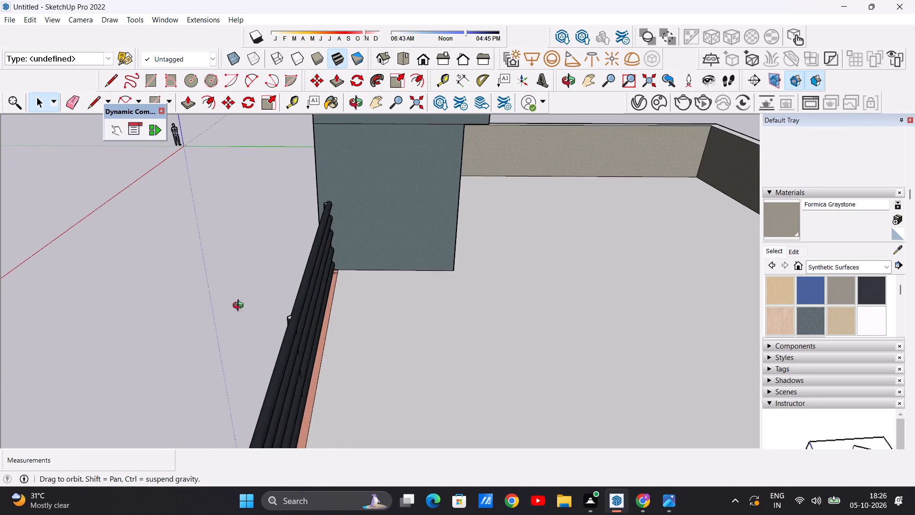
middle_click_drag(240, 307, 416, 268)
scroll(373, 275, "down", 6)
middle_click_drag(324, 279, 456, 243)
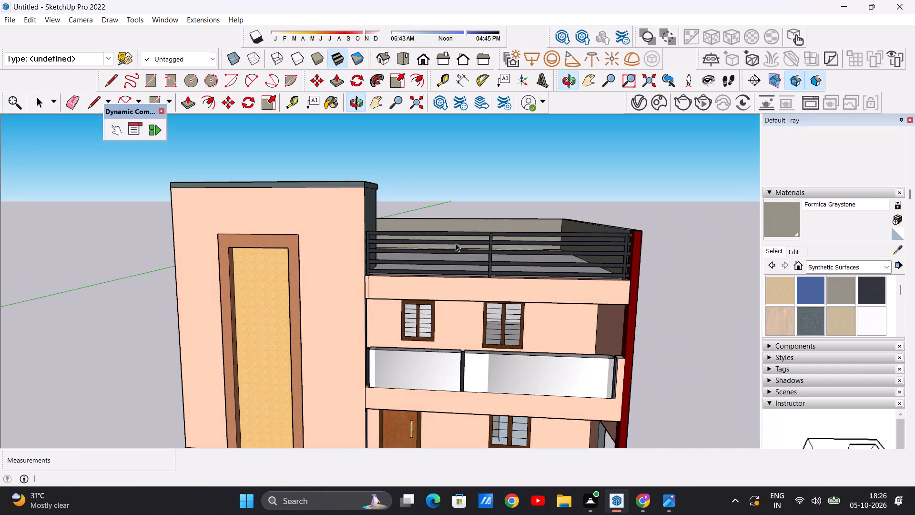
middle_click_drag(456, 243, 455, 245)
scroll(399, 241, "down", 9)
middle_click_drag(421, 282, 430, 255)
scroll(432, 243, "up", 8)
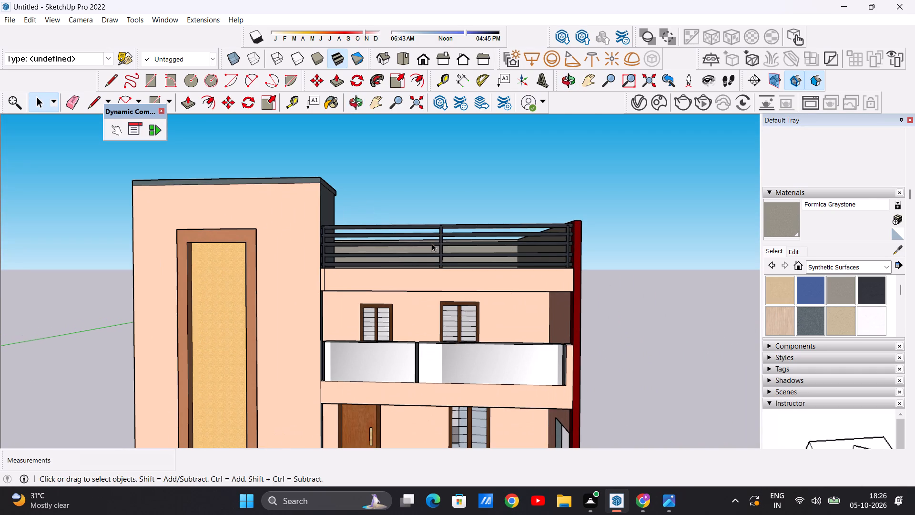
scroll(408, 225, "down", 6)
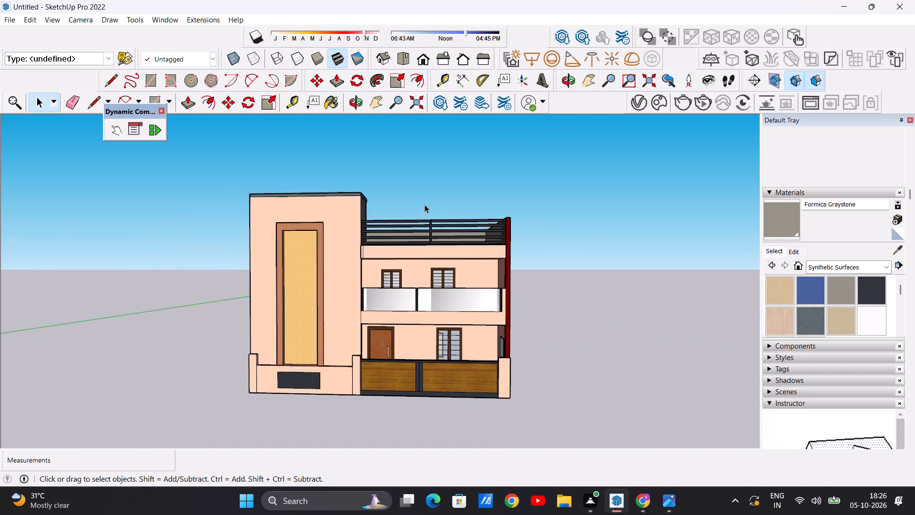
scroll(425, 205, "down", 1)
scroll(433, 196, "up", 8)
scroll(471, 224, "down", 5)
middle_click_drag(569, 244, 293, 317)
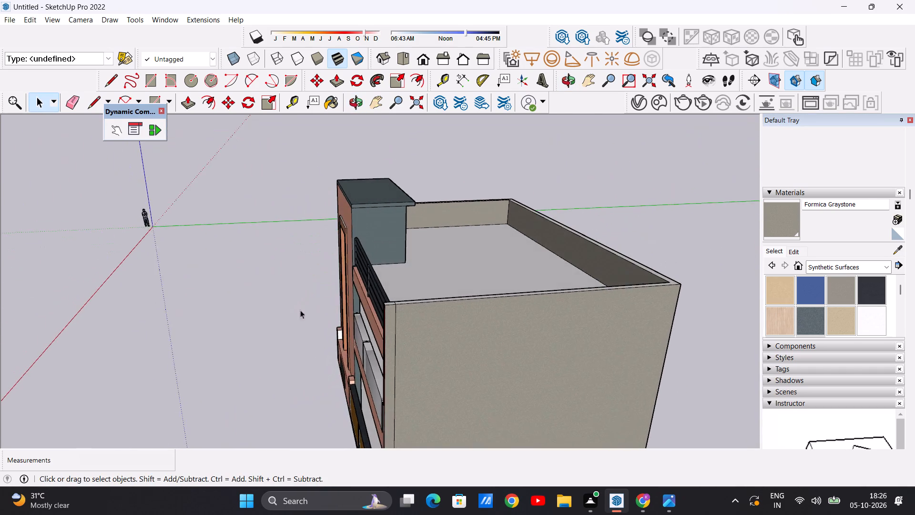
scroll(342, 258, "up", 6)
scroll(393, 256, "down", 4)
middle_click_drag(375, 264, 661, 254)
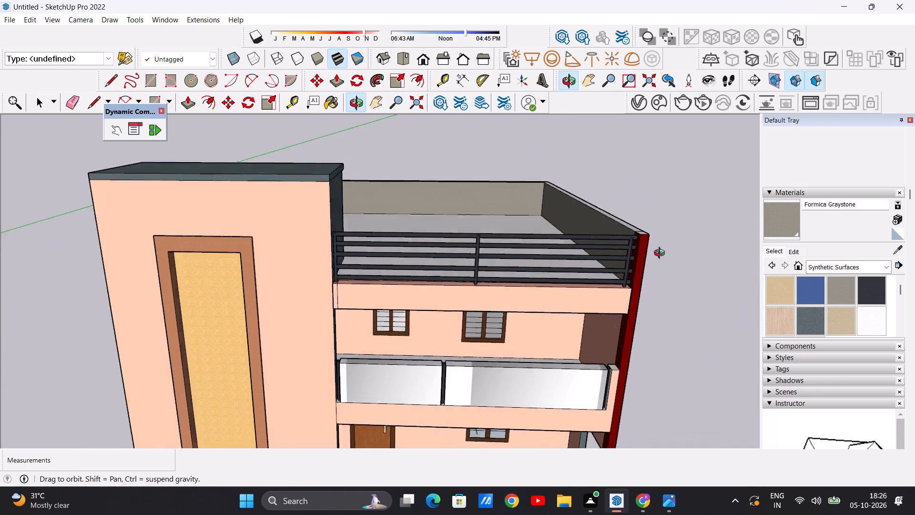
middle_click_drag(661, 254, 716, 249)
scroll(596, 240, "up", 7)
scroll(594, 240, "down", 6)
middle_click_drag(576, 226, 548, 331)
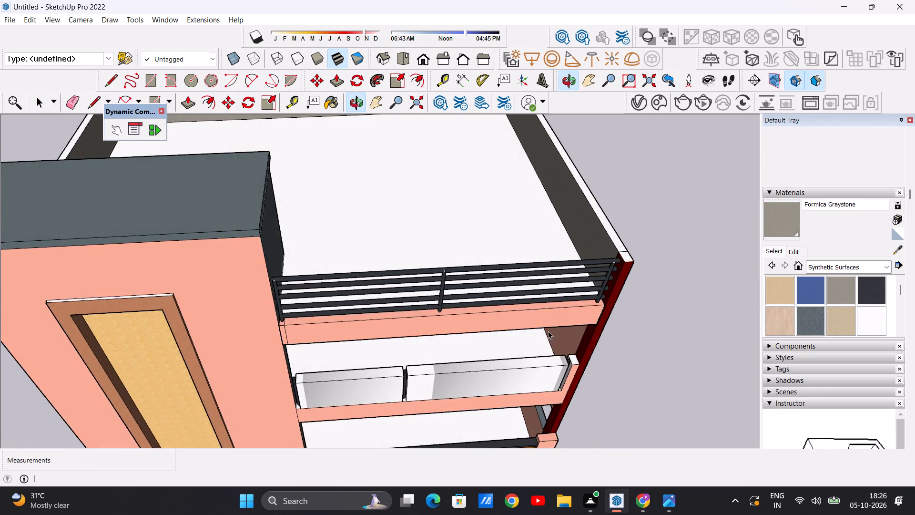
Paint the parapet's long top face and the short top segment beside the dark red edge with Formica Laminate Light.
scroll(523, 213, "down", 10)
scroll(577, 216, "up", 4)
left_click(784, 286)
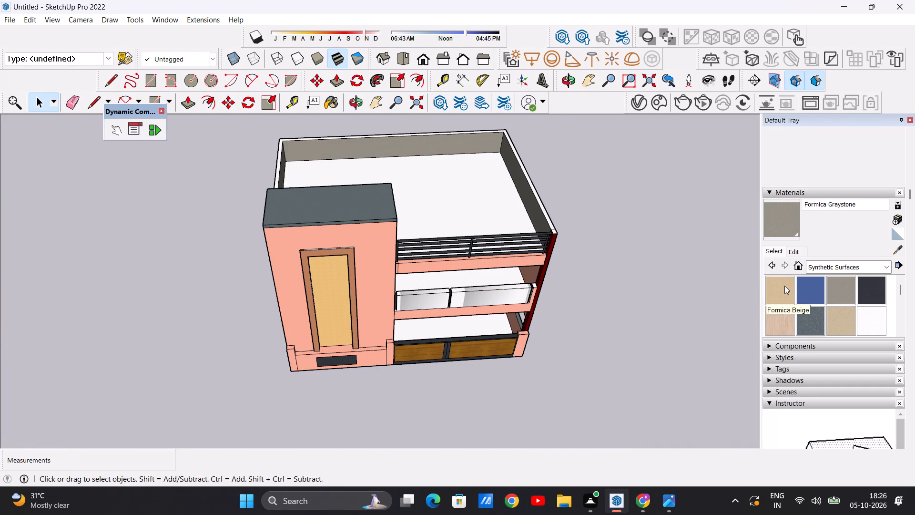
left_click(781, 320)
middle_click_drag(468, 175, 462, 224)
scroll(462, 224, "up", 5)
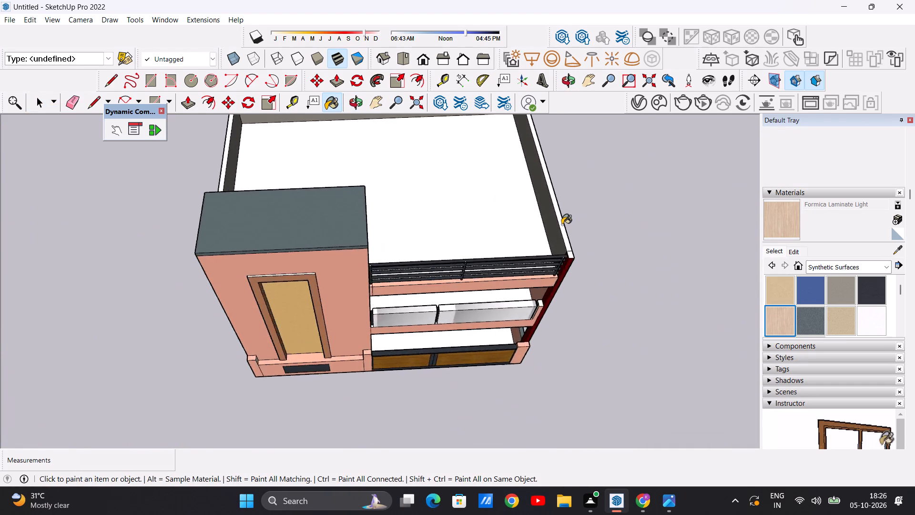
scroll(562, 225, "up", 3)
left_click(562, 225)
scroll(520, 204, "down", 11)
scroll(587, 265, "up", 10)
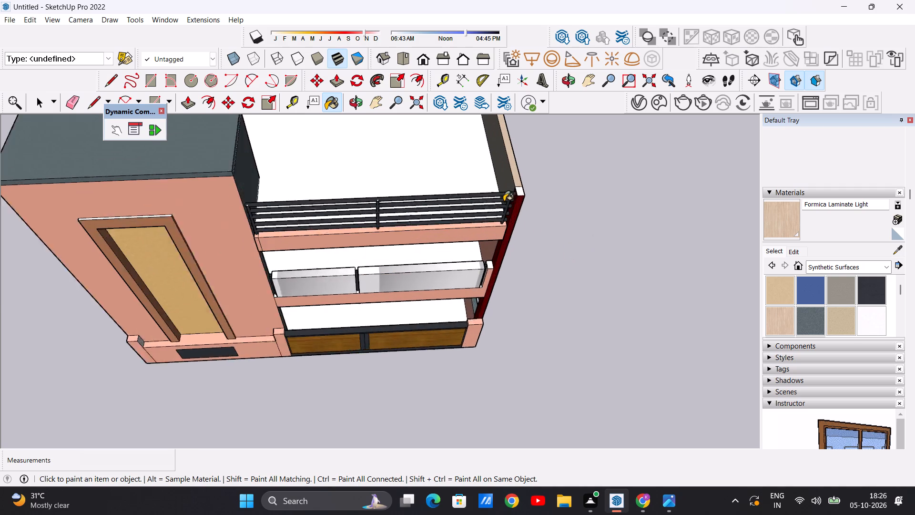
scroll(504, 201, "up", 2)
left_click(525, 189)
scroll(572, 205, "down", 18)
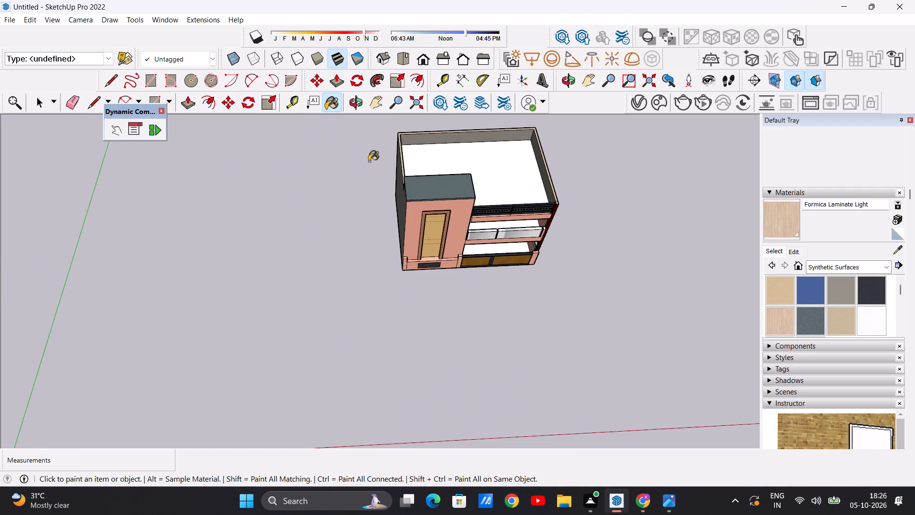
Paint the remaining short top segment of the parapet beside the tower with Formica Laminate Light.
middle_click_drag(369, 161, 367, 212)
scroll(396, 154, "up", 9)
middle_click_drag(365, 203, 481, 179)
scroll(386, 220, "up", 7)
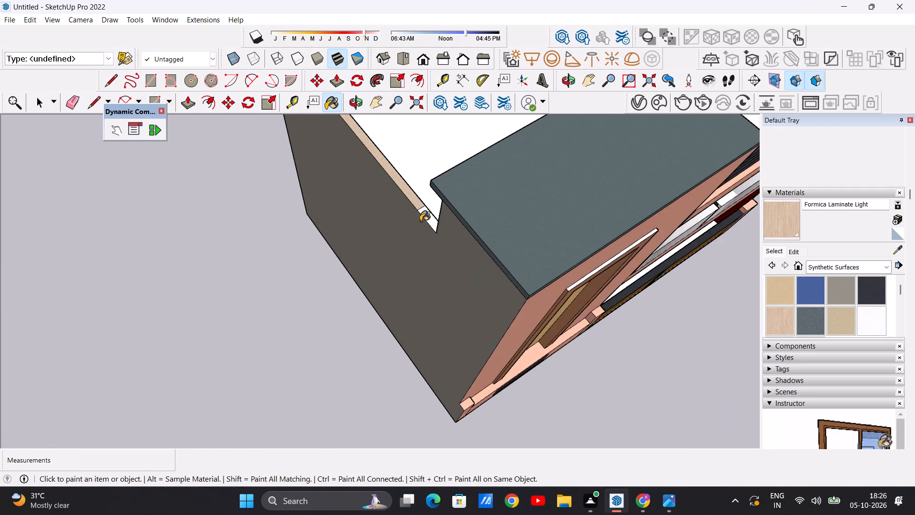
scroll(420, 221, "up", 4)
left_click(433, 217)
key("space")
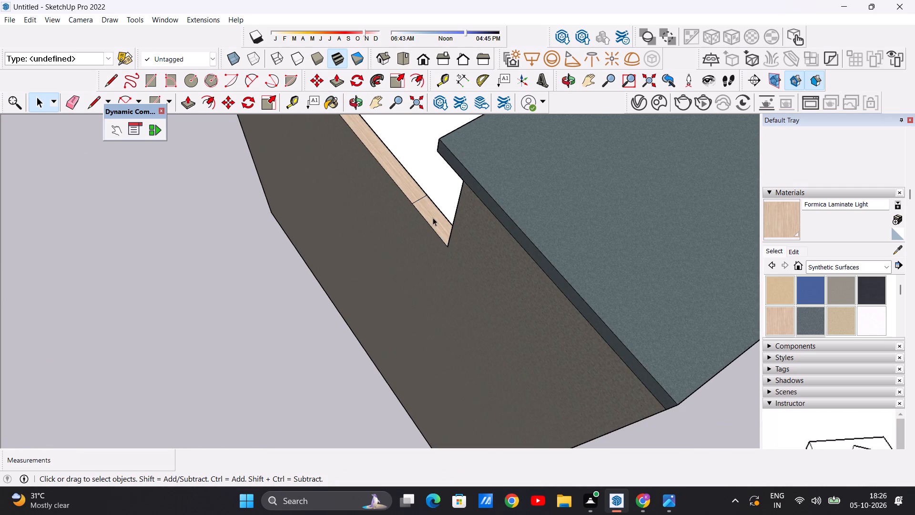
Examine the front elevation, checking the parapet tops, terrace railing, glass balcony panels and gate.
scroll(380, 200, "down", 20)
scroll(380, 200, "down", 6)
middle_click_drag(493, 198, 376, 123)
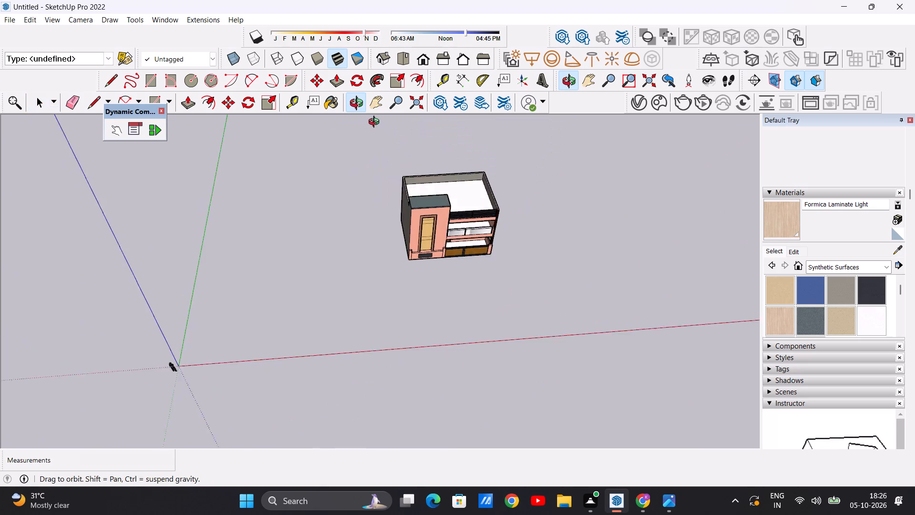
middle_click_drag(376, 123, 362, 81)
middle_click_drag(420, 235, 412, 159)
scroll(489, 212, "up", 12)
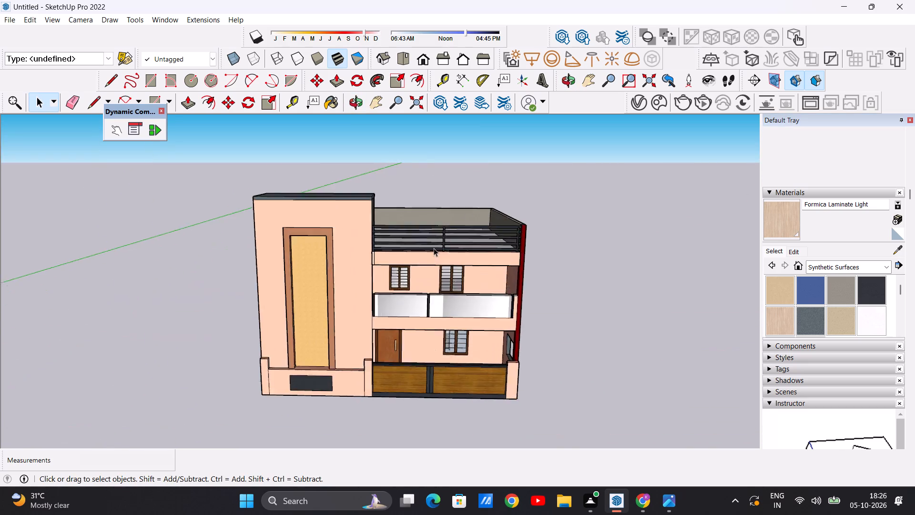
scroll(434, 248, "up", 4)
scroll(433, 222, "down", 6)
middle_click_drag(496, 249, 454, 177)
scroll(472, 222, "up", 7)
middle_click_drag(425, 212, 435, 260)
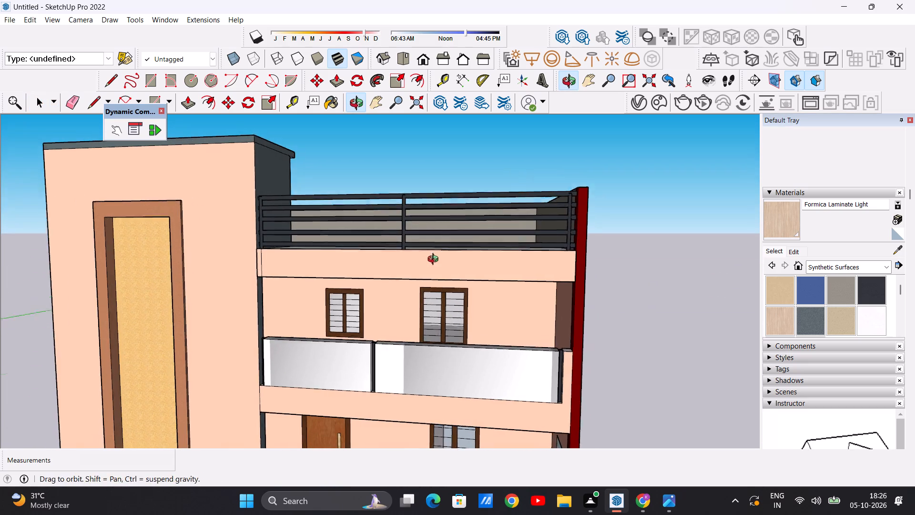
middle_click_drag(435, 260, 436, 260)
scroll(460, 221, "up", 6)
scroll(460, 221, "down", 6)
middle_click_drag(457, 202, 512, 353)
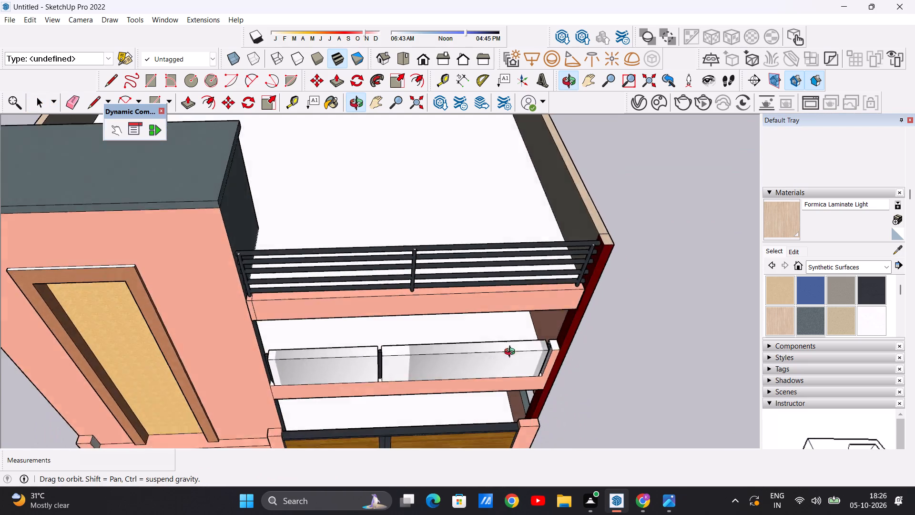
middle_click_drag(512, 353, 392, 271)
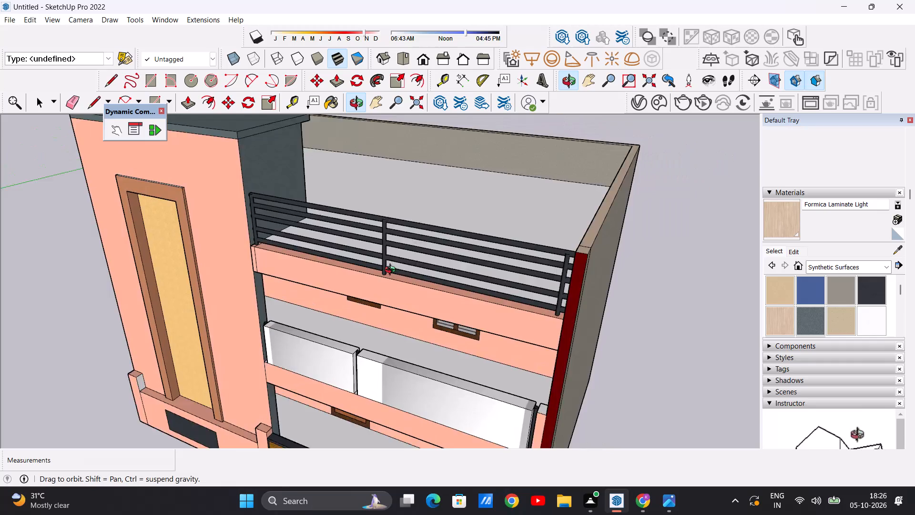
middle_click_drag(392, 271, 402, 224)
scroll(402, 224, "up", 10)
scroll(451, 226, "down", 12)
middle_click_drag(374, 224, 422, 216)
scroll(377, 220, "up", 9)
scroll(377, 230, "down", 20)
scroll(377, 230, "down", 7)
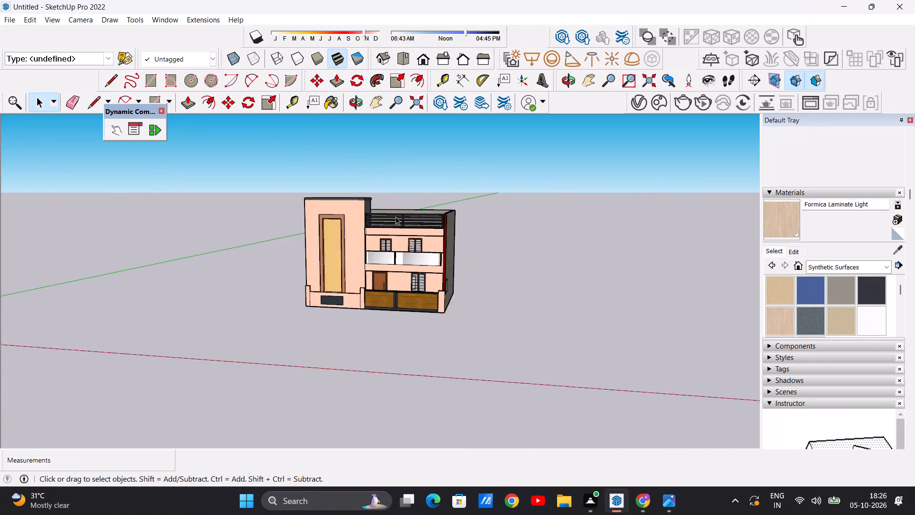
scroll(401, 261, "up", 17)
scroll(431, 193, "down", 5)
middle_click_drag(361, 211, 457, 211)
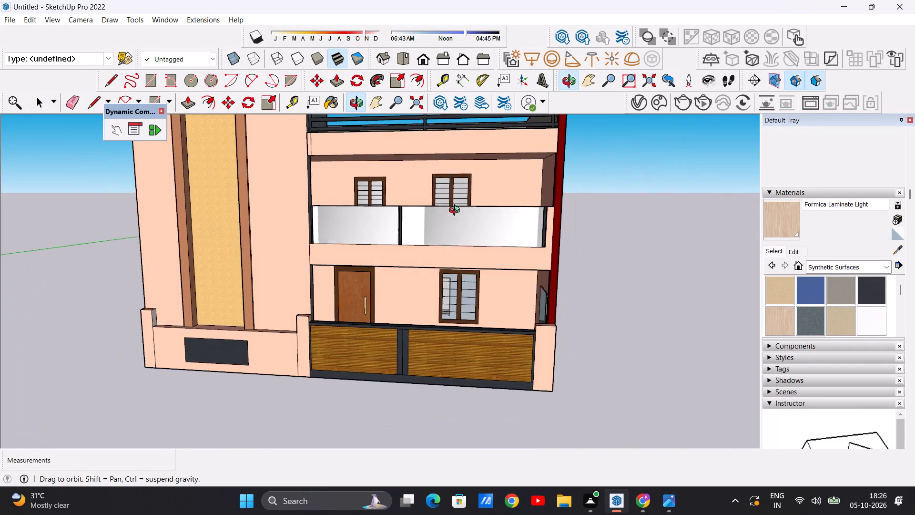
middle_click_drag(457, 211, 399, 235)
scroll(399, 235, "up", 19)
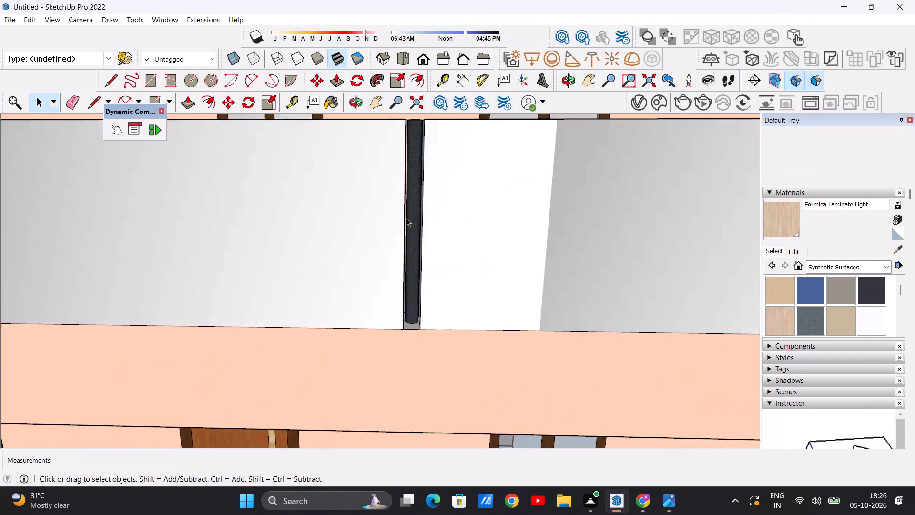
scroll(407, 218, "up", 3)
scroll(416, 232, "down", 13)
scroll(428, 246, "down", 16)
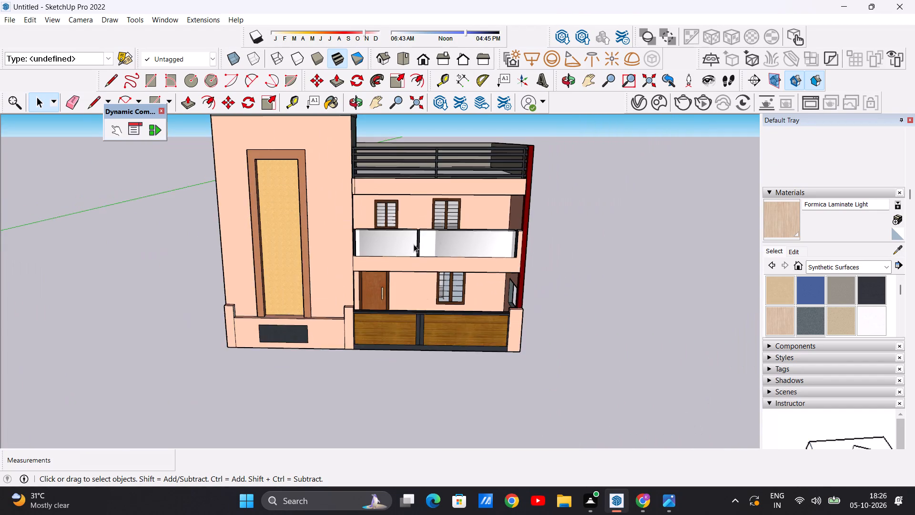
scroll(483, 248, "up", 4)
scroll(487, 248, "down", 4)
middle_click_drag(463, 295, 456, 264)
scroll(459, 264, "down", 5)
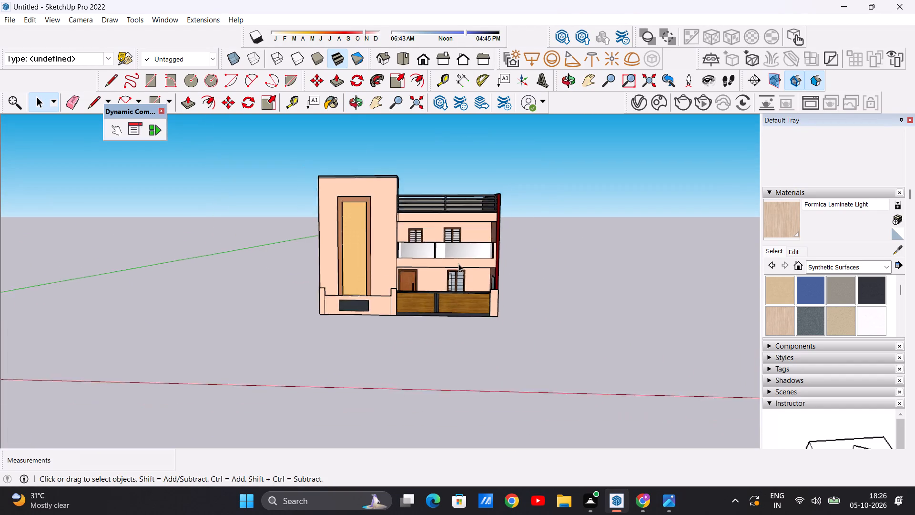
scroll(458, 264, "down", 3)
scroll(415, 193, "up", 8)
scroll(350, 223, "down", 4)
Examine both exterior side walls, including the one with the ground-floor opening.
middle_click_drag(590, 280, 410, 274)
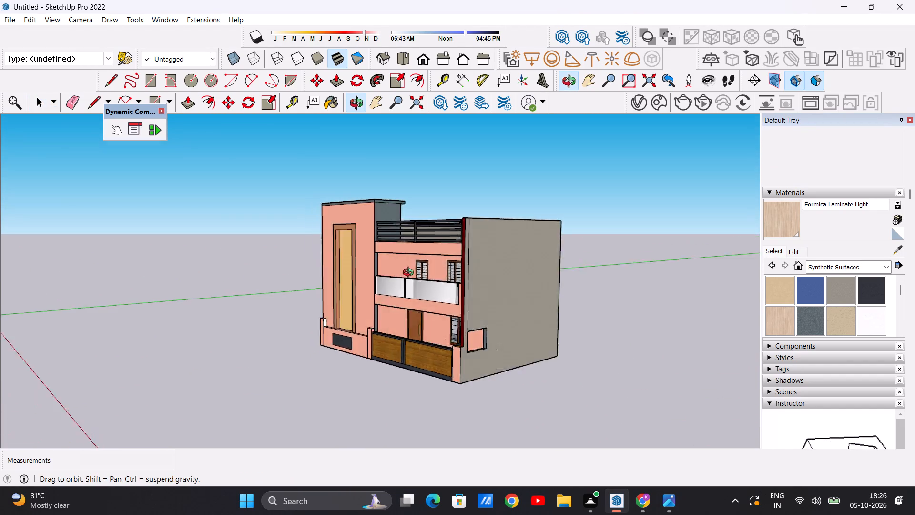
middle_click_drag(410, 274, 578, 263)
middle_click_drag(213, 272, 529, 298)
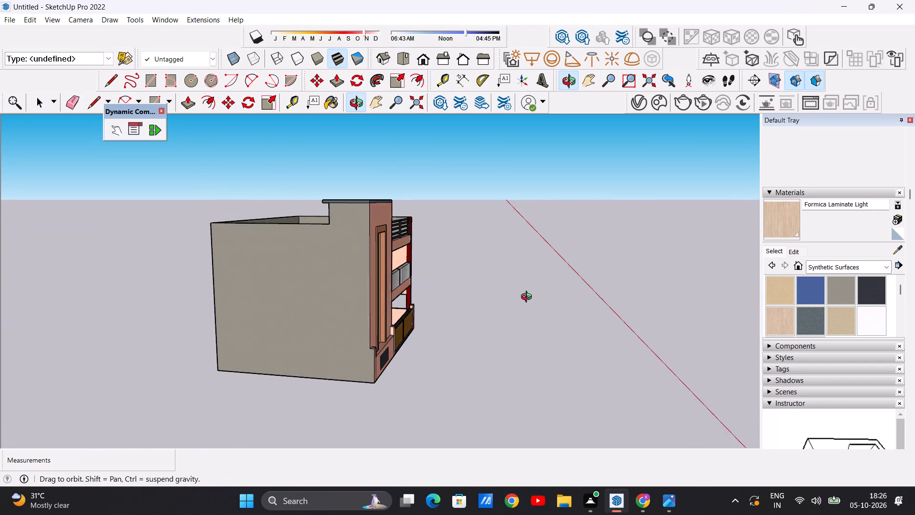
middle_click_drag(529, 298, 172, 300)
middle_click_drag(510, 324, 319, 323)
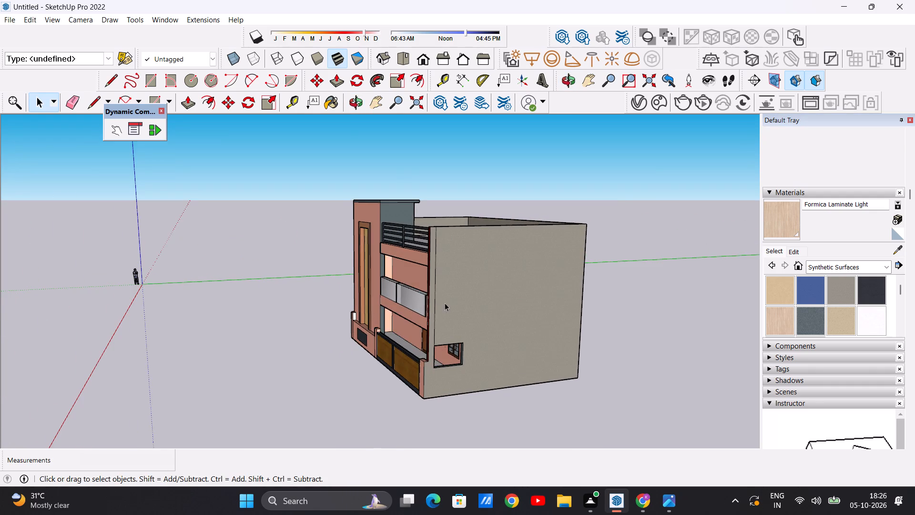
scroll(474, 303, "up", 5)
scroll(431, 298, "up", 1)
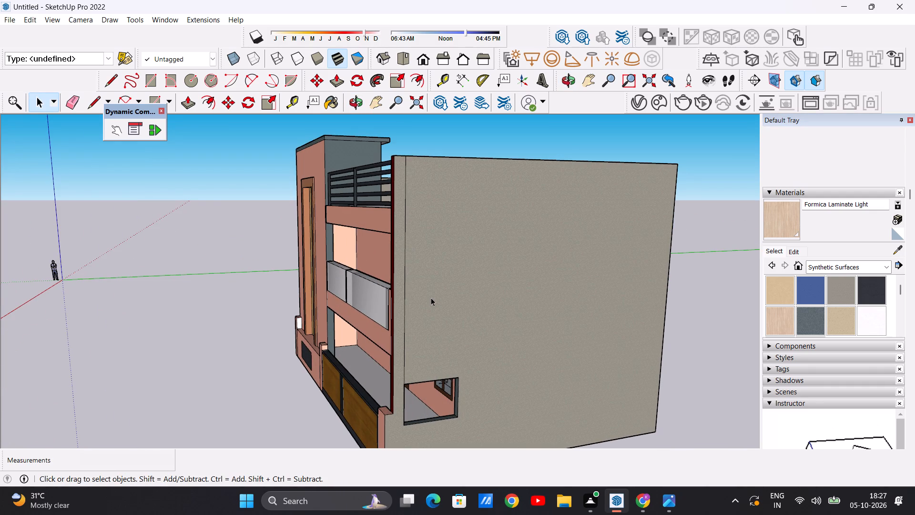
scroll(439, 357, "up", 2)
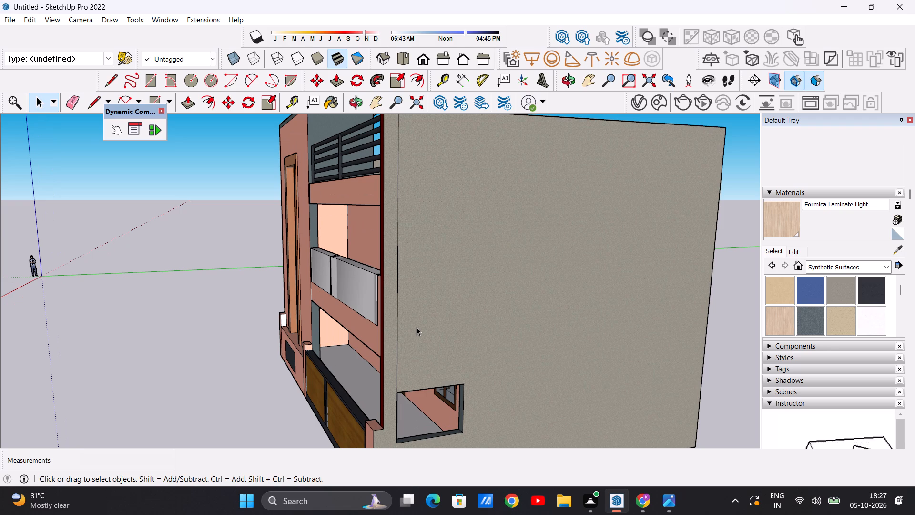
Erase the vertical seam line near the front edge of the side wall, above the ground-floor opening.
key("e")
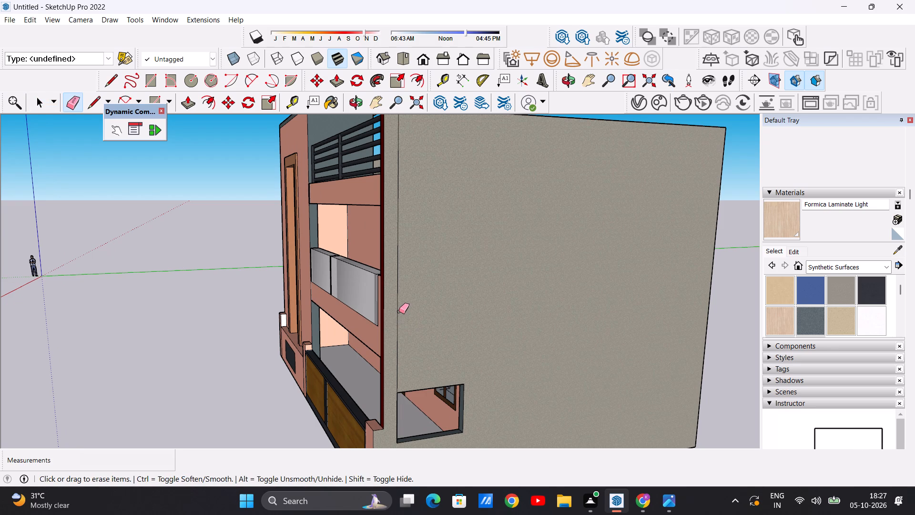
left_click(399, 311)
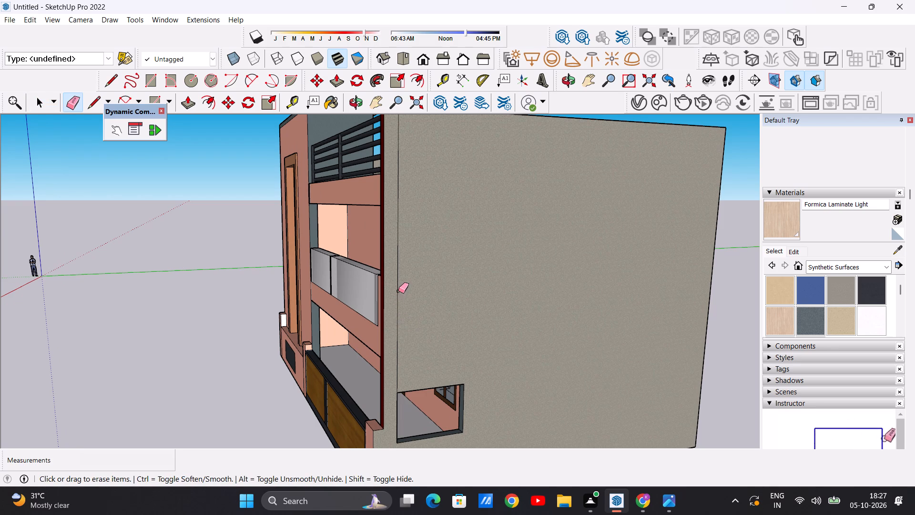
left_click(398, 291)
key("space")
Examine the front elevation and both side walls, checking the balcony, terrace railing, windows and gate.
scroll(400, 291, "down", 4)
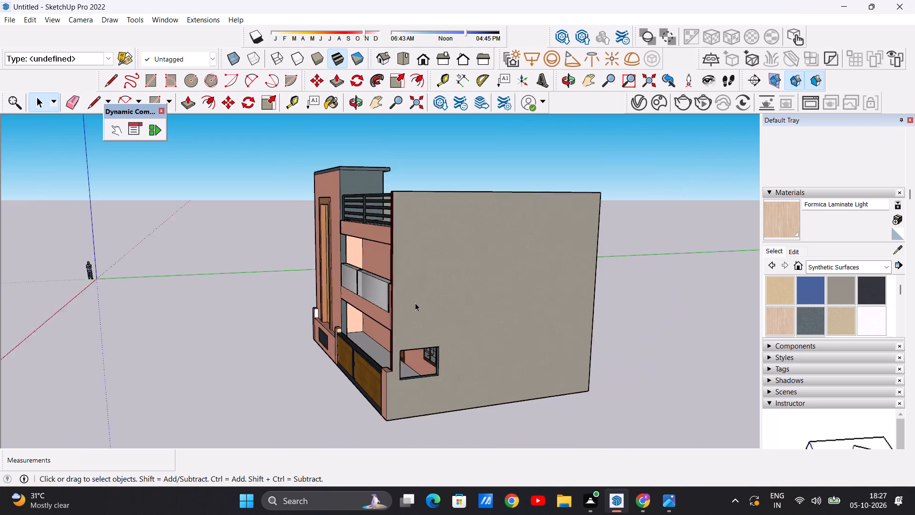
scroll(415, 303, "down", 16)
middle_click_drag(381, 294, 702, 268)
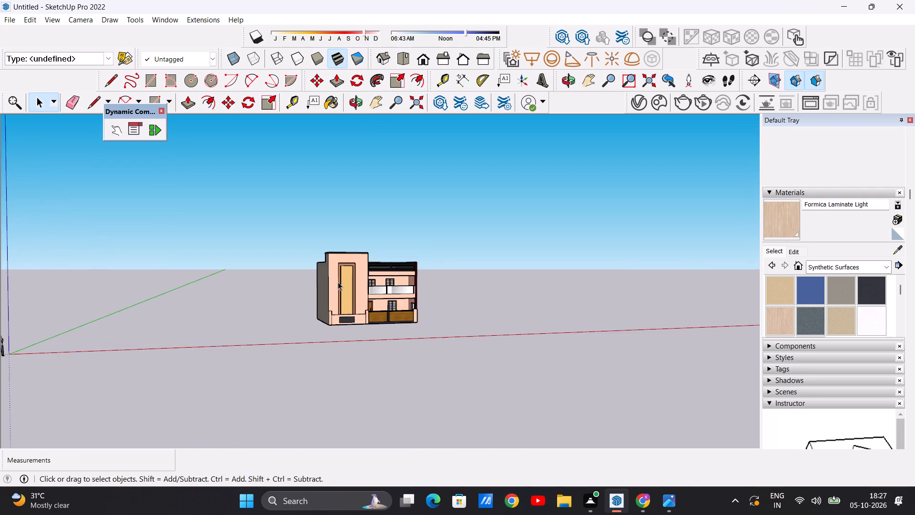
middle_click_drag(338, 283, 399, 320)
scroll(407, 285, "up", 17)
middle_click_drag(384, 279, 521, 257)
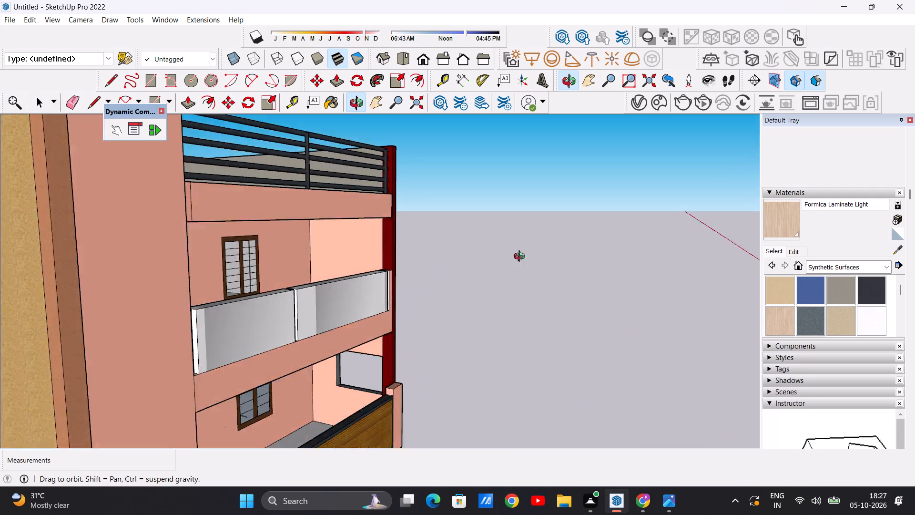
middle_click_drag(521, 257, 299, 247)
scroll(487, 337, "down", 12)
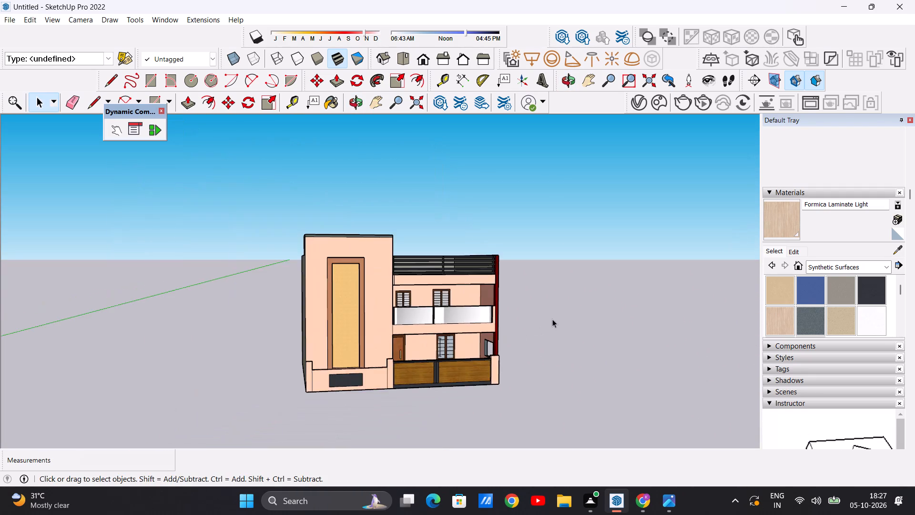
middle_click_drag(484, 365, 443, 357)
scroll(453, 356, "up", 6)
scroll(448, 355, "down", 3)
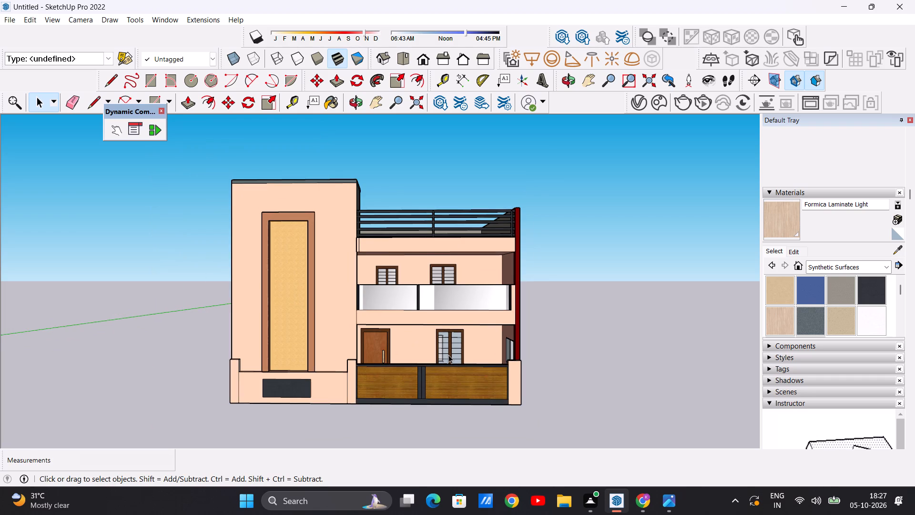
scroll(448, 355, "down", 3)
scroll(464, 343, "up", 6)
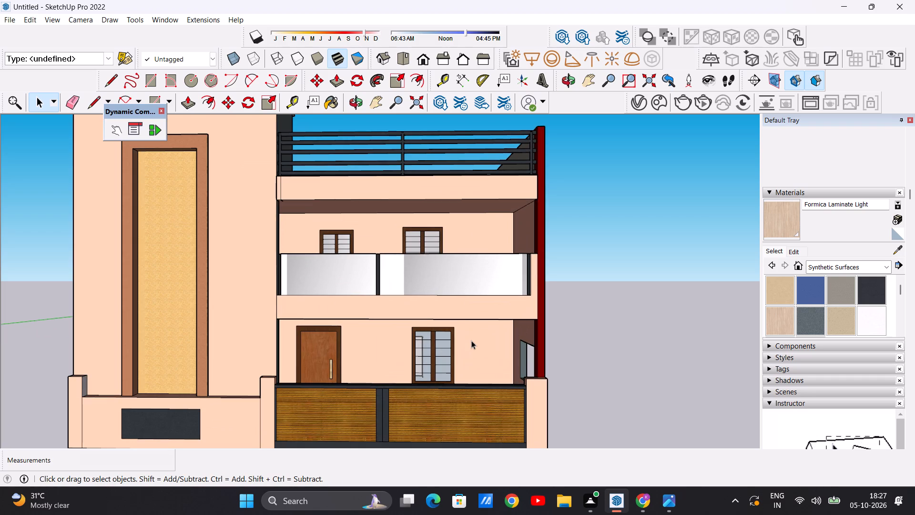
scroll(504, 320, "down", 9)
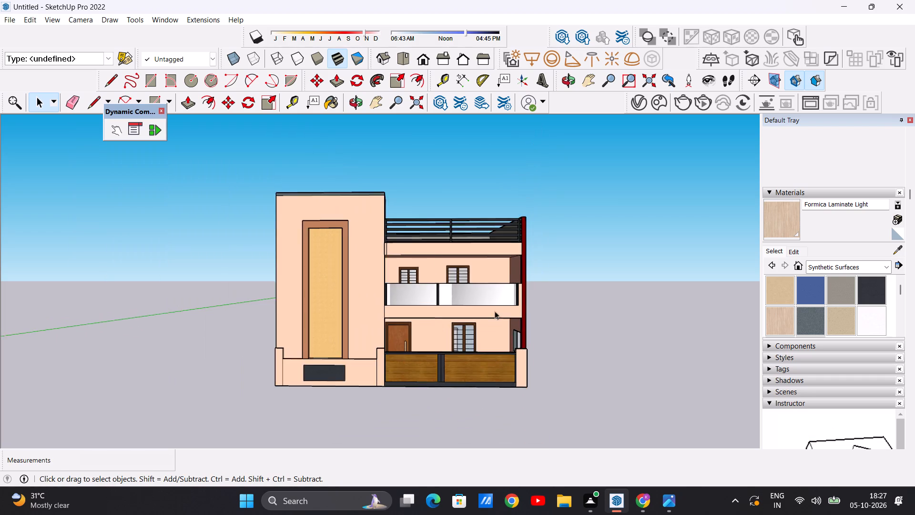
scroll(412, 303, "up", 7)
scroll(446, 296, "down", 6)
middle_click_drag(448, 292, 140, 337)
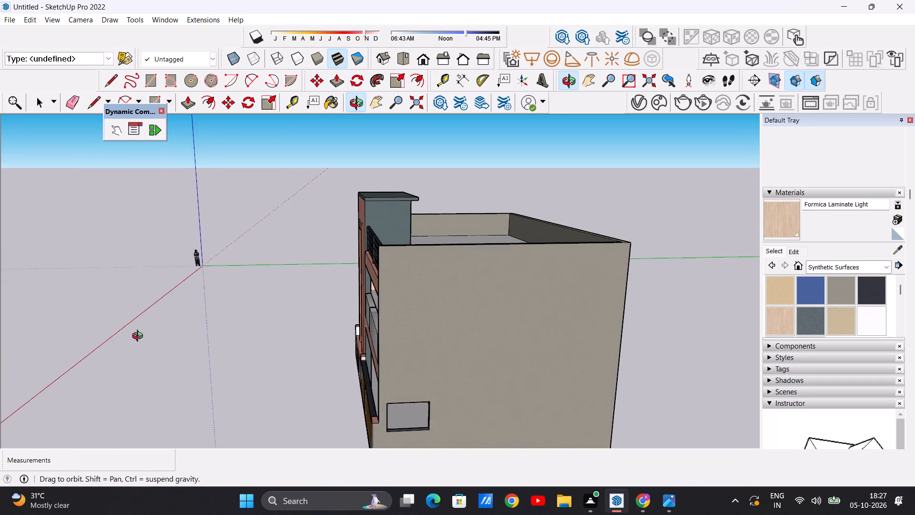
middle_click_drag(140, 337, 289, 336)
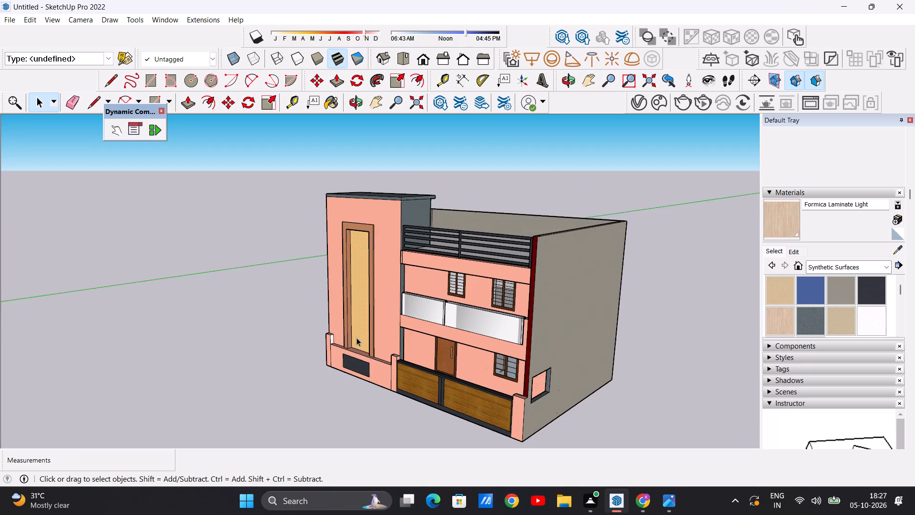
Paint the unpainted inner face of the compound wall's end pillar beside the tower with Color B02.
scroll(358, 338, "up", 5)
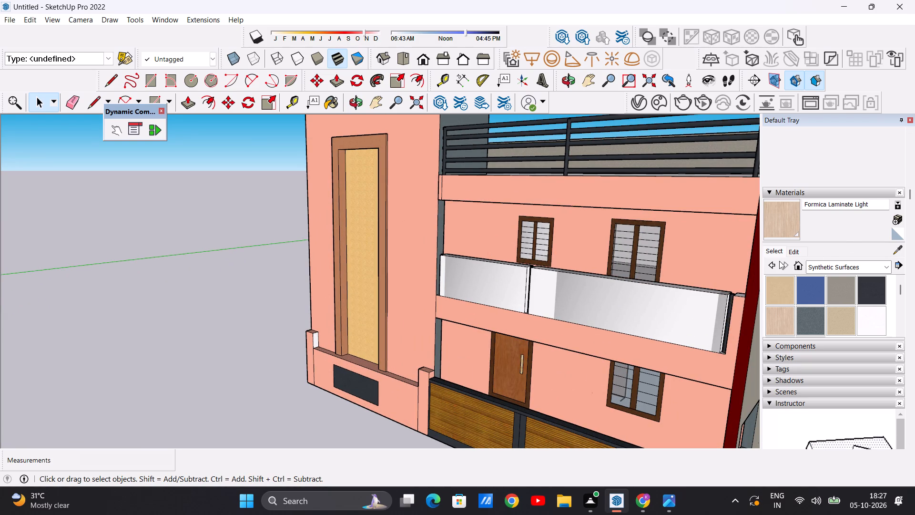
left_click(889, 267)
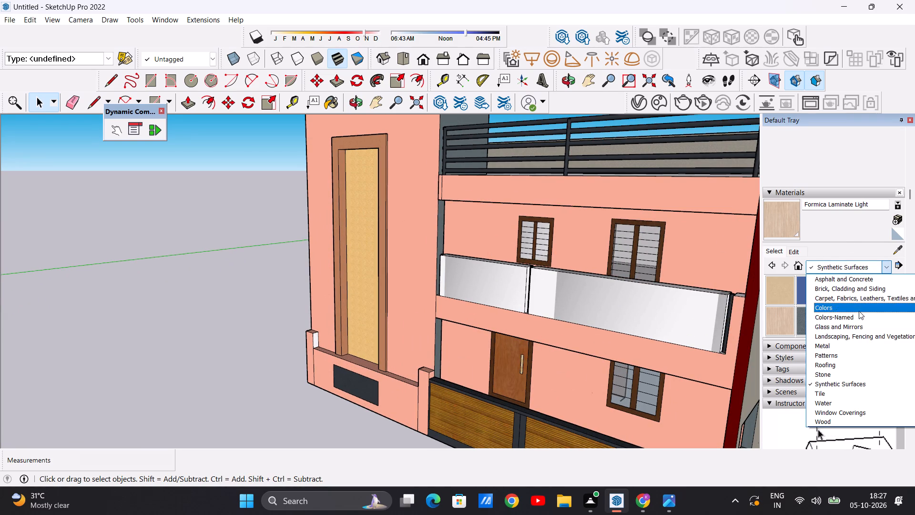
left_click(846, 309)
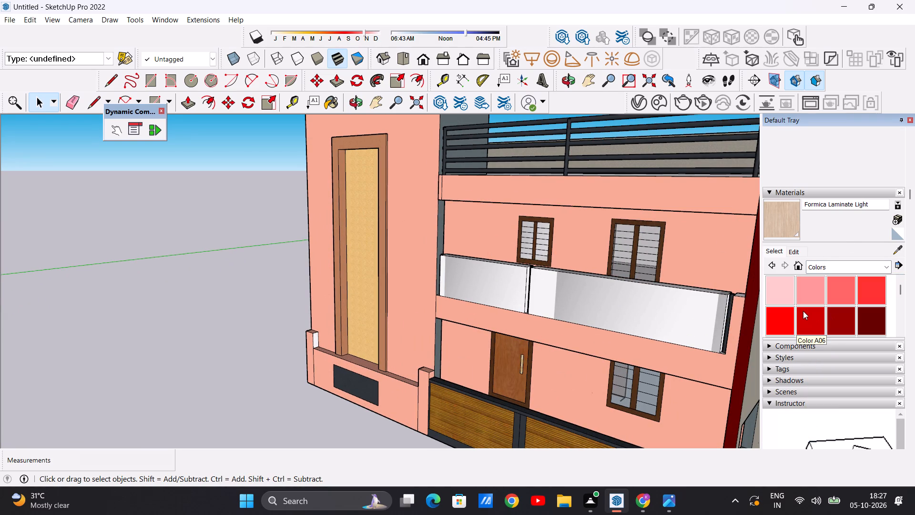
scroll(803, 311, "down", 1)
left_click(804, 298)
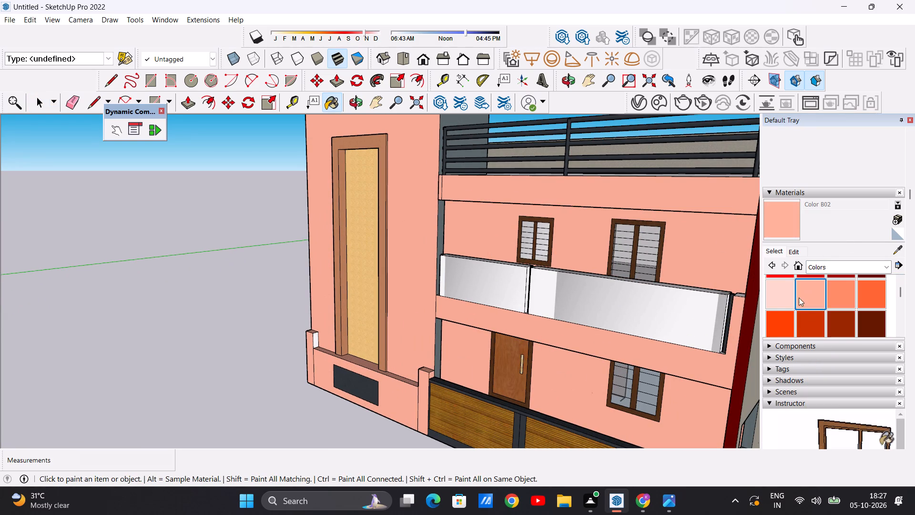
scroll(305, 334, "up", 15)
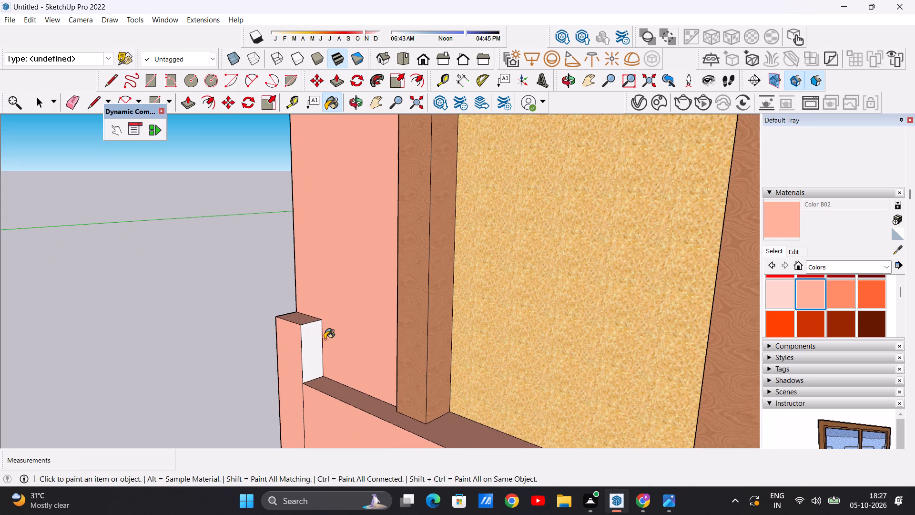
left_click(308, 348)
Examine the villa from the tower side and from above, checking the tower walls, roof terrace and parapets.
scroll(393, 348, "down", 18)
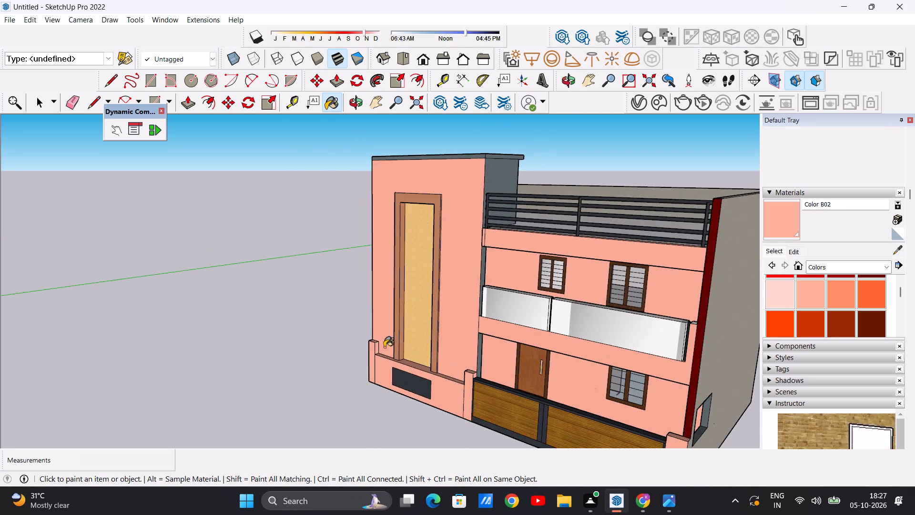
middle_click_drag(379, 351, 680, 342)
scroll(345, 367, "up", 6)
scroll(440, 297, "down", 3)
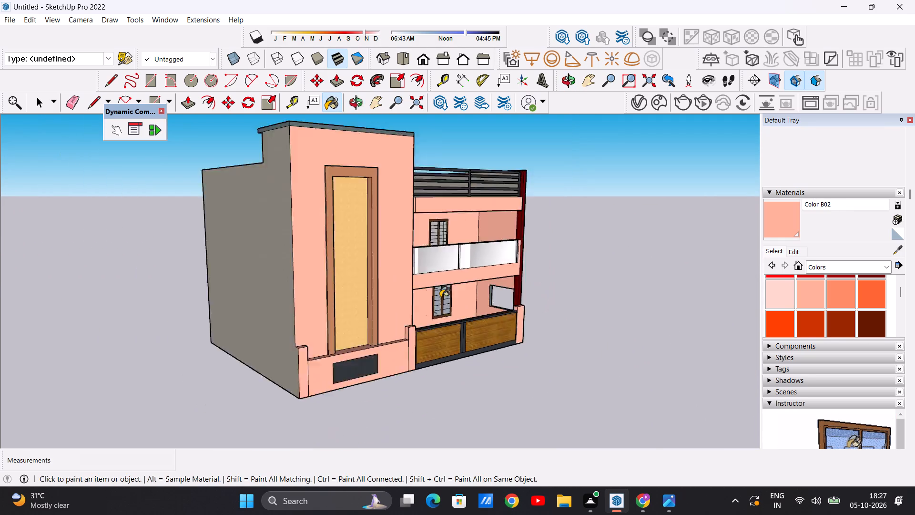
scroll(440, 297, "down", 10)
middle_click_drag(427, 330, 332, 429)
scroll(420, 294, "up", 5)
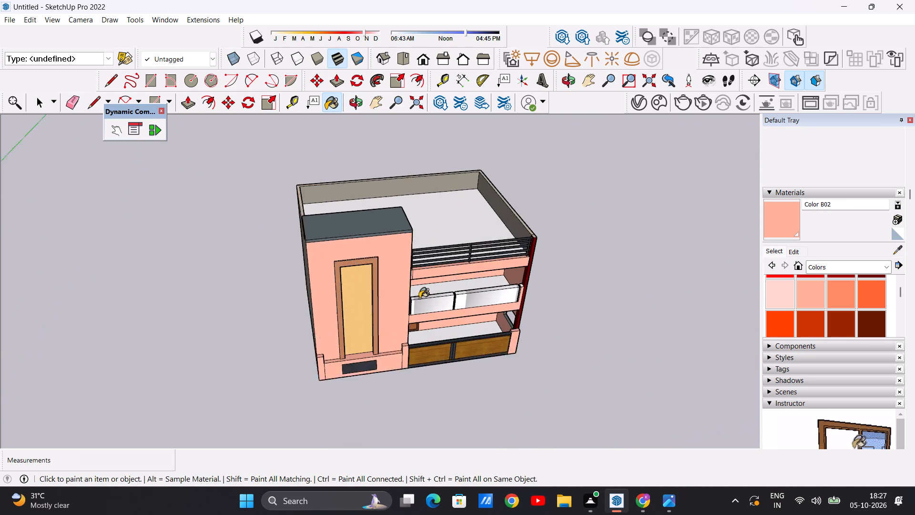
scroll(419, 298, "up", 3)
key("space")
scroll(253, 344, "down", 3)
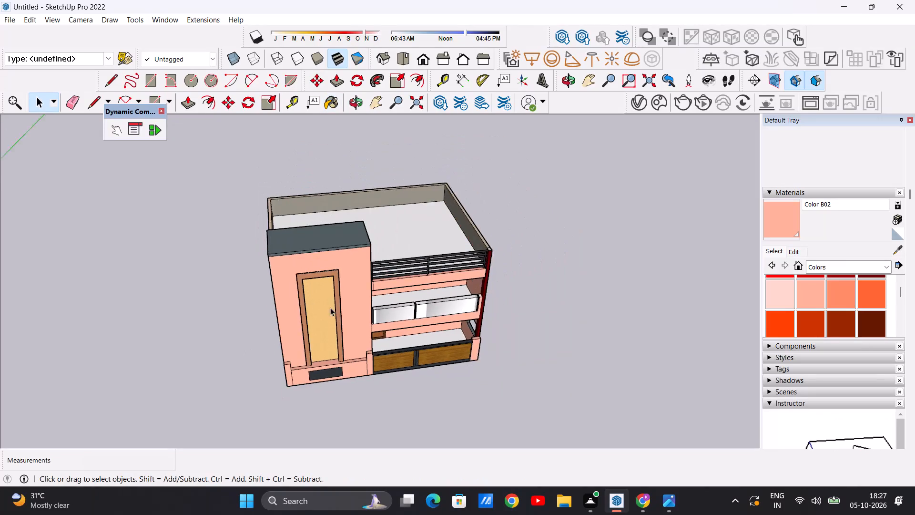
scroll(330, 308, "down", 2)
Examine the front facade up close and from both corners, checking the compound wall, gate and tower's vertical panel.
middle_click_drag(337, 372, 284, 247)
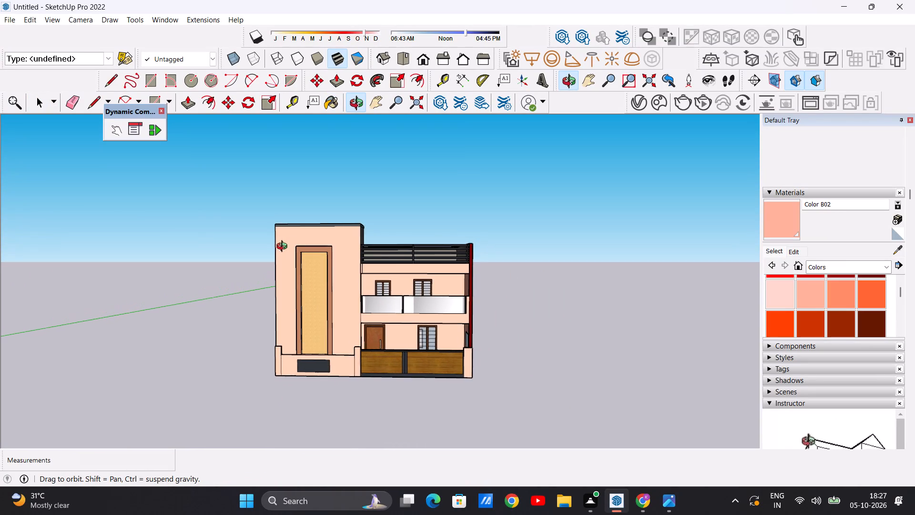
middle_click_drag(284, 247, 283, 247)
scroll(317, 361, "up", 13)
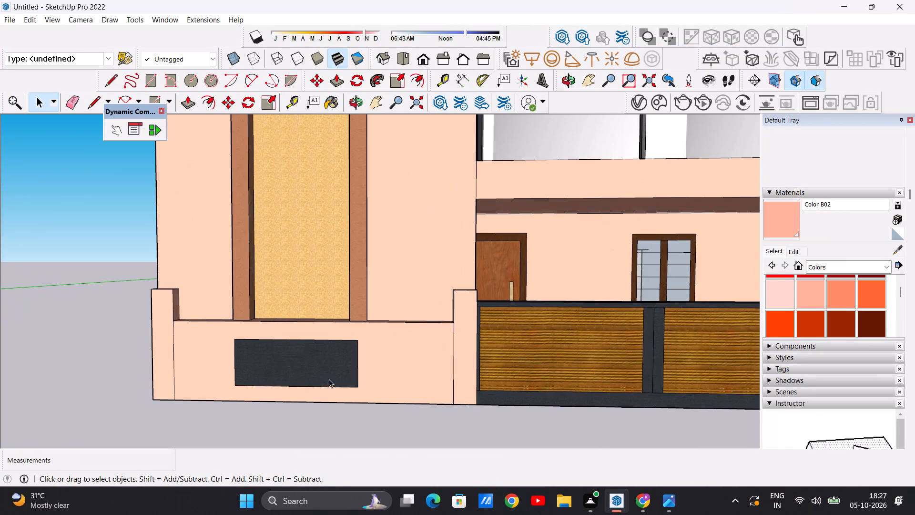
scroll(329, 379, "up", 1)
scroll(378, 373, "down", 13)
middle_click_drag(530, 370, 398, 348)
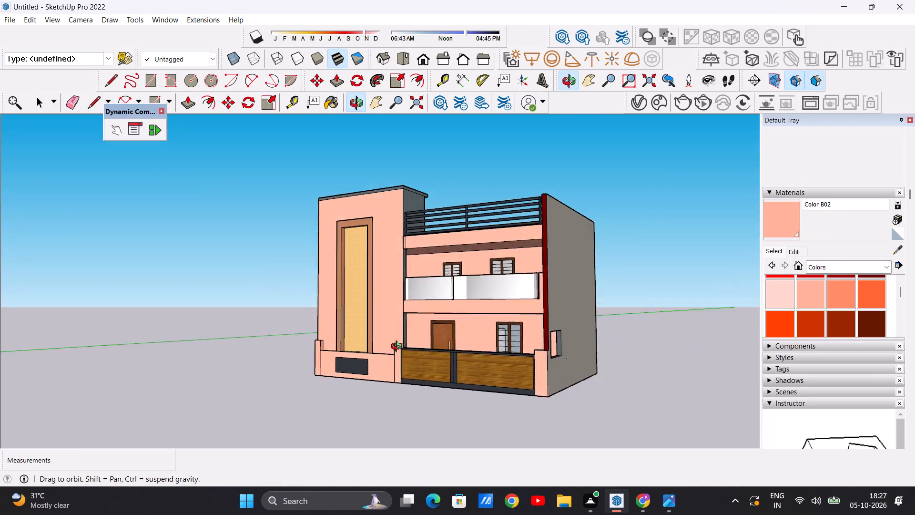
middle_click_drag(398, 348, 502, 352)
middle_click_drag(284, 343, 518, 356)
middle_click_drag(177, 307, 107, 331)
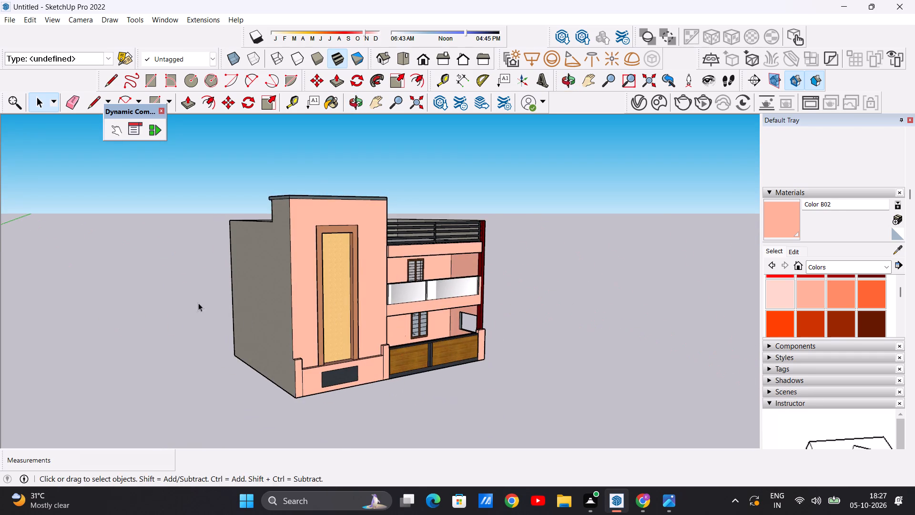
middle_click_drag(189, 297, 128, 323)
middle_click_drag(423, 353, 358, 350)
scroll(356, 343, "down", 10)
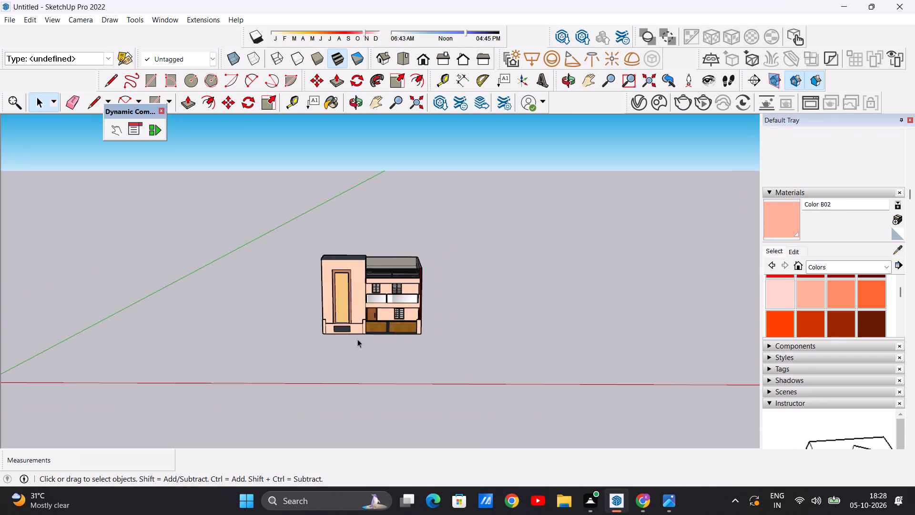
middle_click_drag(351, 328, 337, 299)
scroll(347, 268, "up", 15)
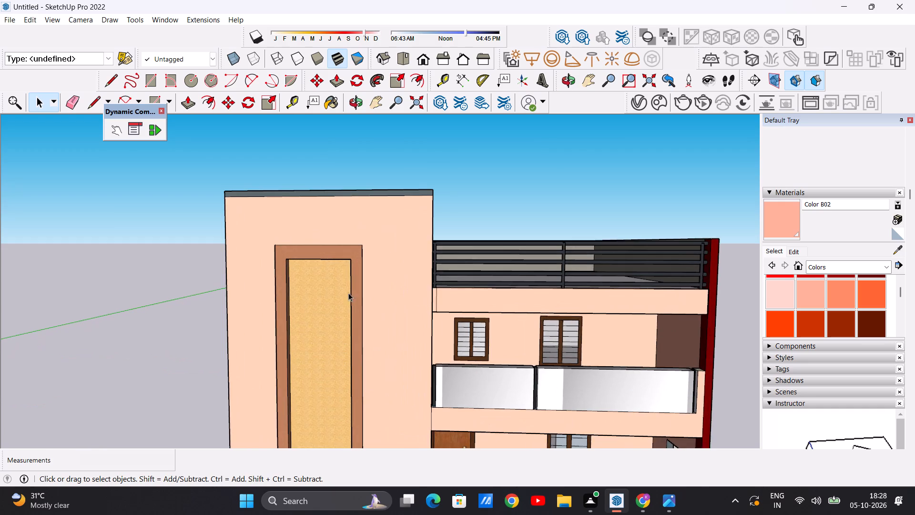
scroll(362, 254, "down", 6)
scroll(443, 267, "up", 4)
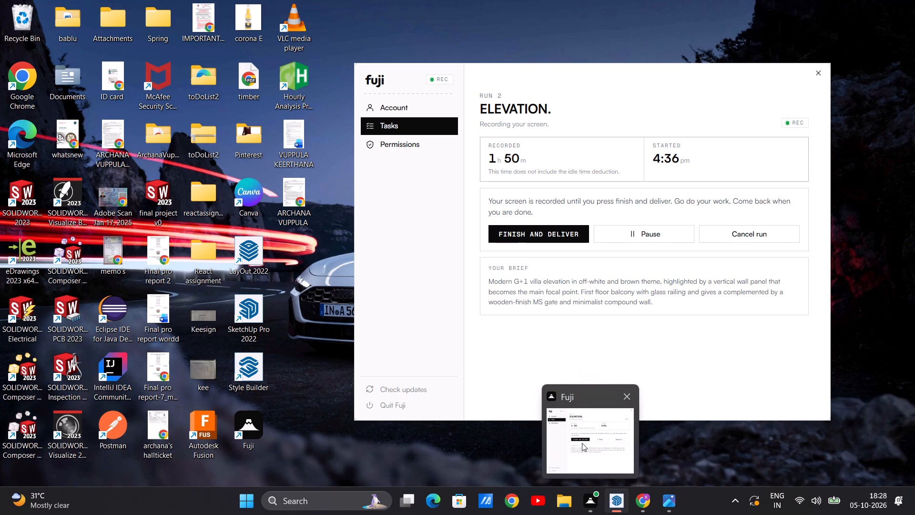
Return to the villa model and examine the facade, the terrace from above, and the ground-floor door, window and gate.
left_click(604, 432)
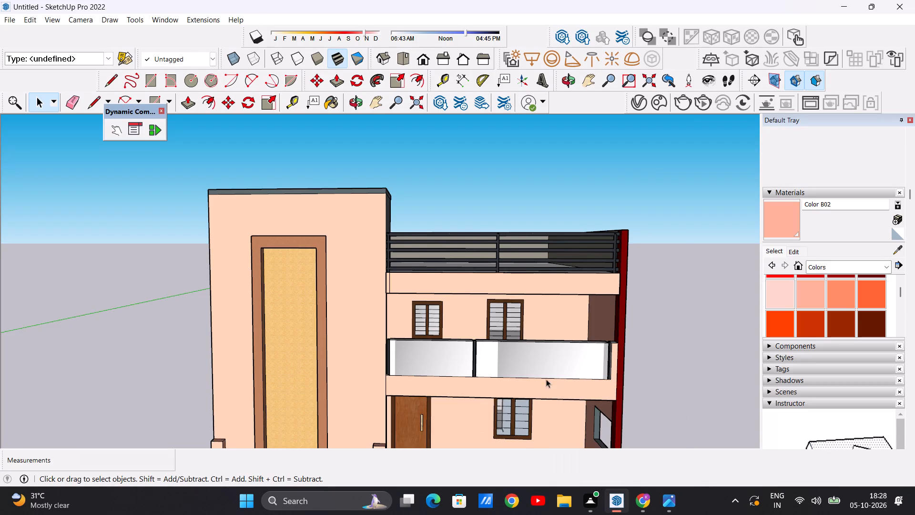
scroll(509, 319, "down", 6)
scroll(470, 275, "up", 9)
scroll(479, 231, "down", 6)
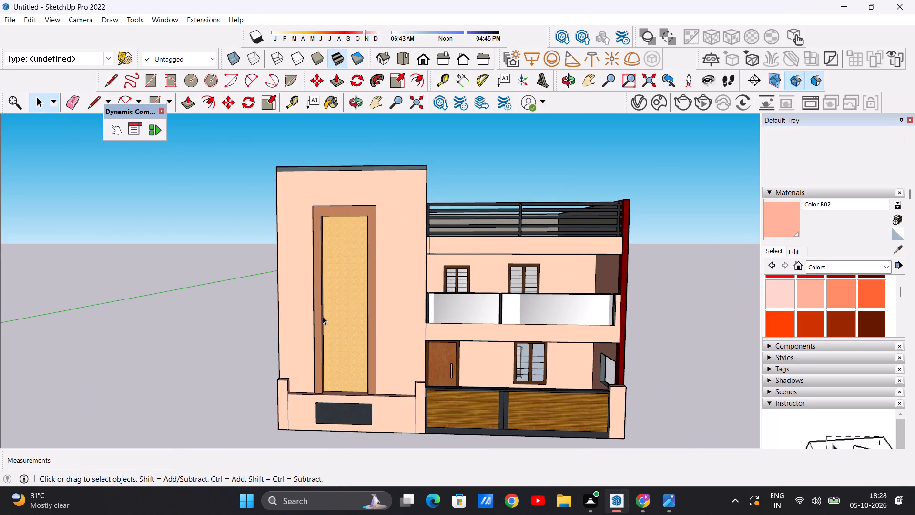
middle_click_drag(323, 316, 233, 313)
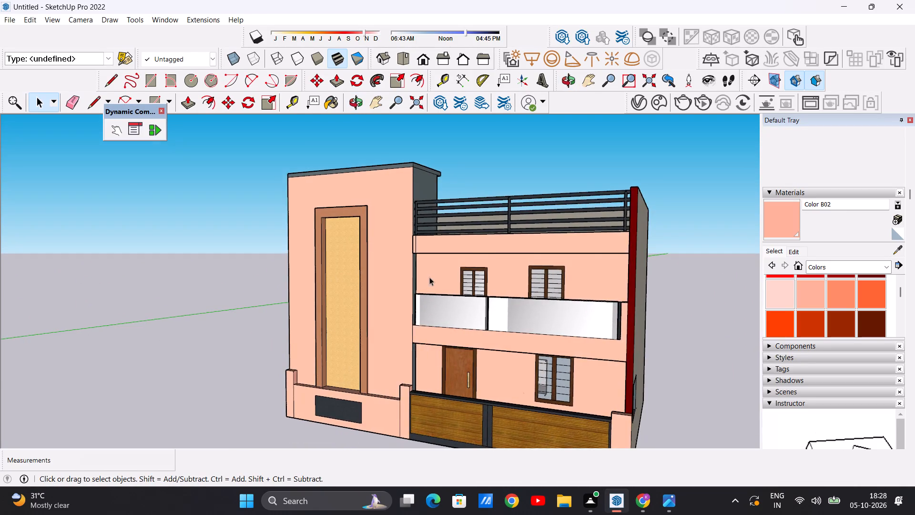
scroll(430, 272, "down", 7)
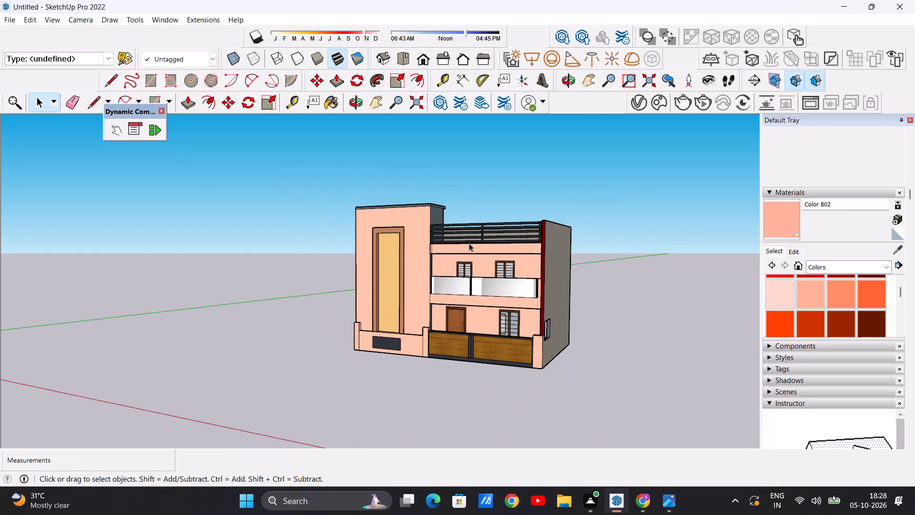
scroll(493, 246, "up", 6)
middle_click_drag(480, 216, 453, 351)
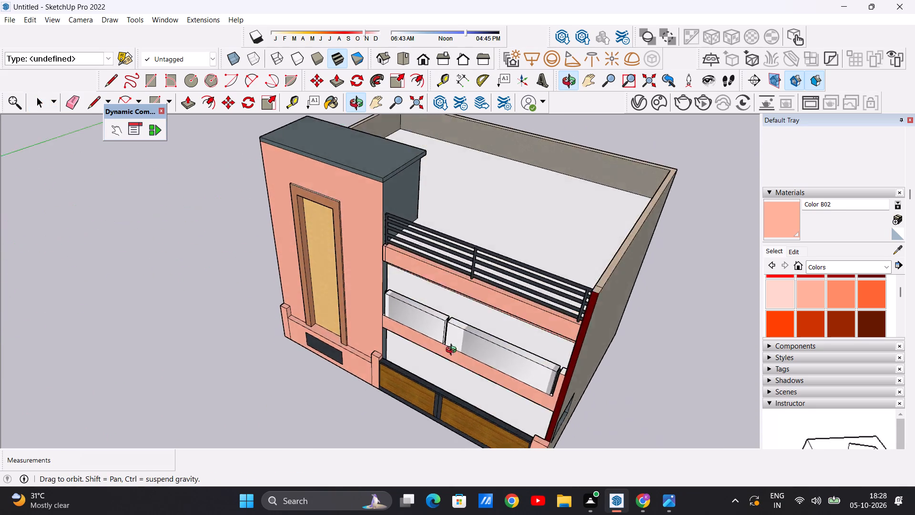
middle_click_drag(453, 351, 457, 378)
scroll(485, 238, "up", 3)
scroll(508, 215, "down", 13)
scroll(521, 251, "up", 3)
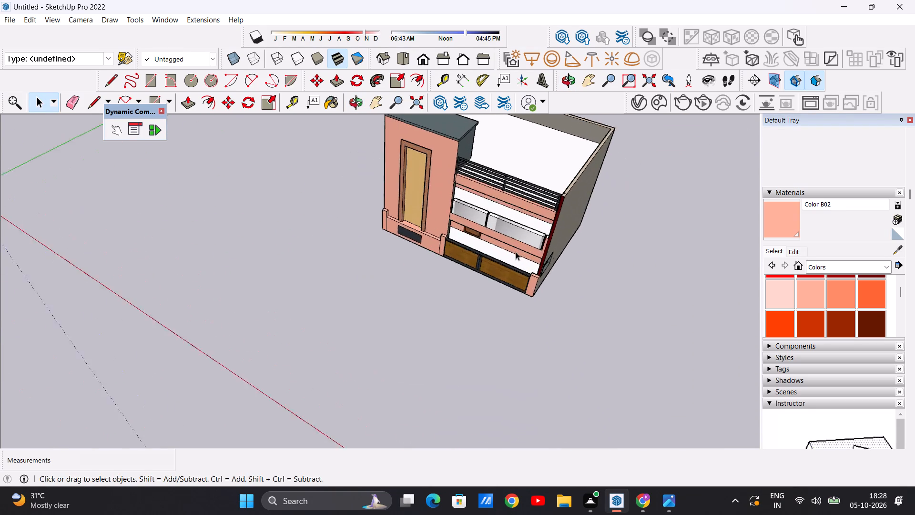
scroll(516, 252, "up", 12)
middle_click_drag(543, 292, 569, 178)
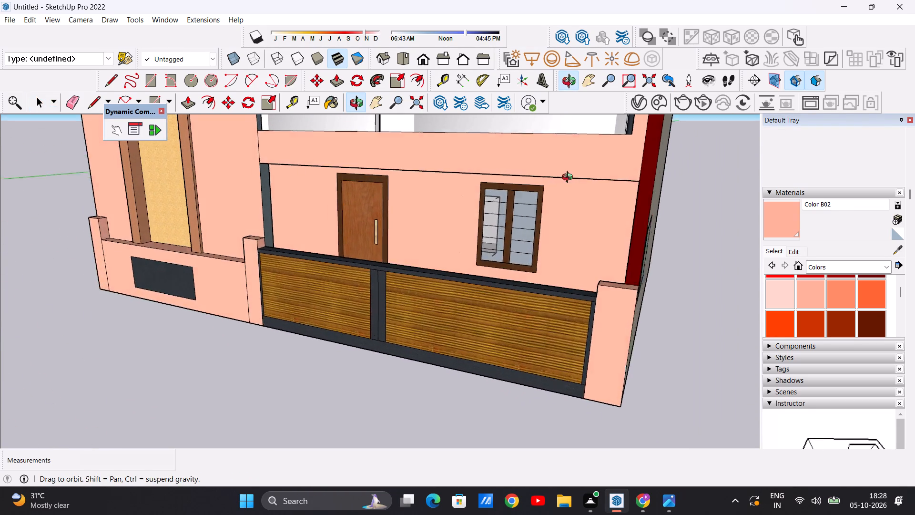
middle_click_drag(569, 178, 570, 177)
middle_click_drag(465, 353, 547, 291)
scroll(441, 338, "down", 16)
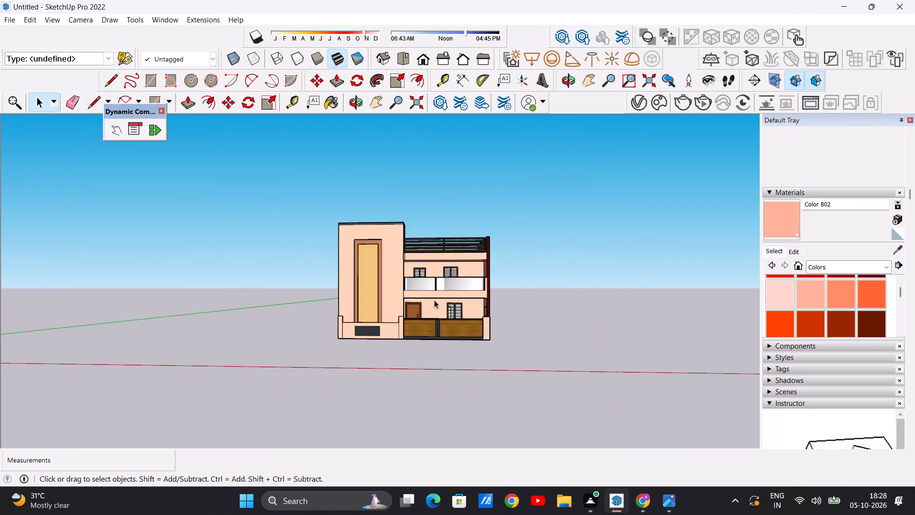
Examine the front facade, the graystone side wall's opening and the ground-floor porch behind the gate.
scroll(434, 291, "up", 8)
scroll(434, 289, "down", 6)
scroll(434, 278, "up", 4)
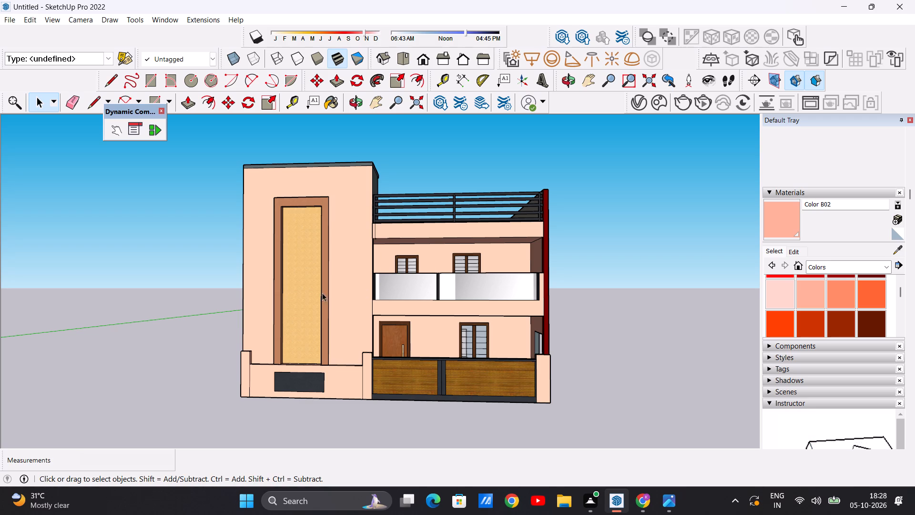
scroll(394, 288, "down", 6)
scroll(397, 316, "up", 6)
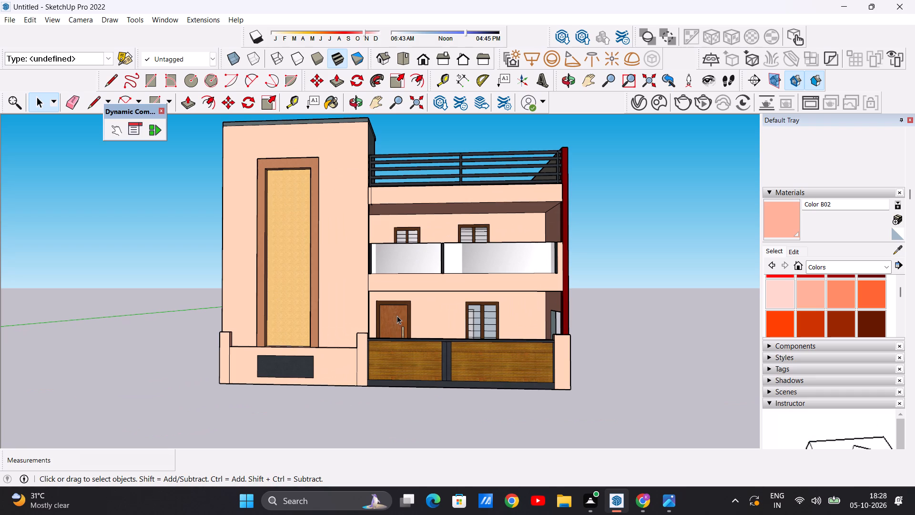
scroll(397, 316, "down", 5)
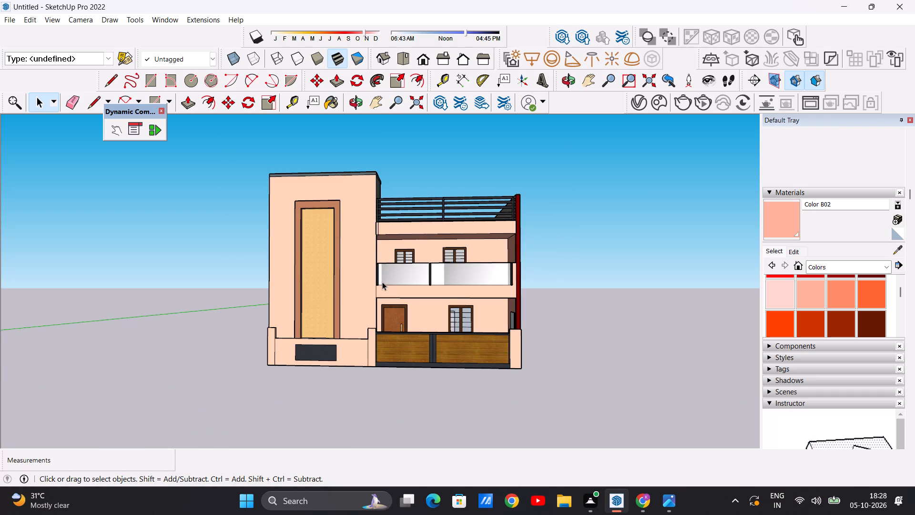
scroll(388, 285, "down", 5)
middle_click_drag(345, 287, 337, 309)
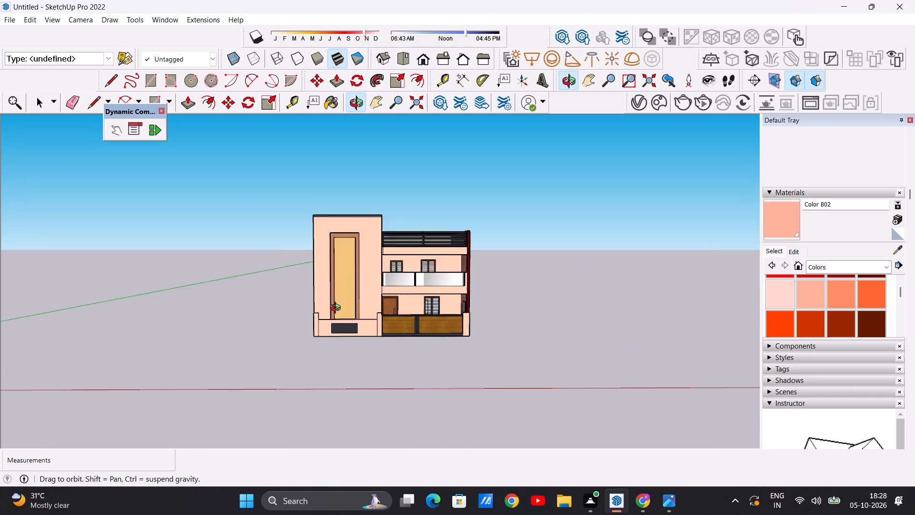
middle_click_drag(337, 309, 249, 326)
middle_click_drag(494, 310, 299, 307)
scroll(414, 271, "up", 9)
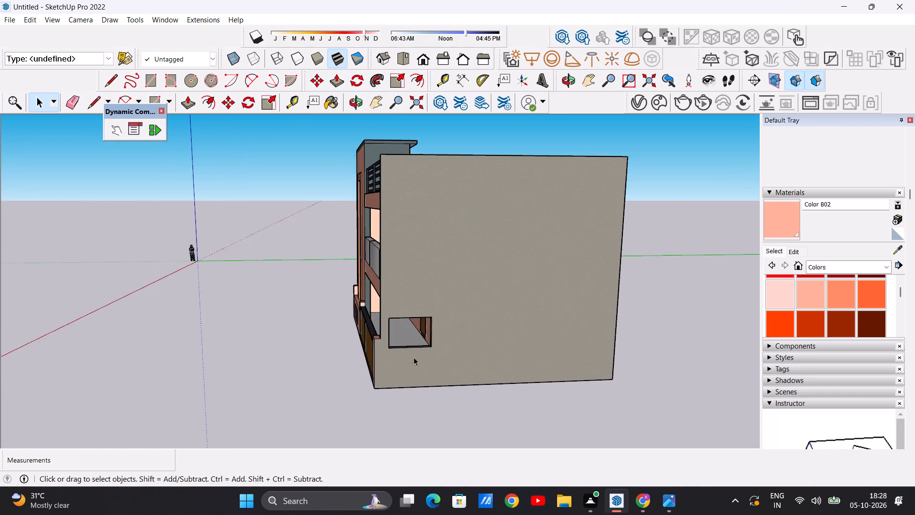
scroll(414, 357, "up", 9)
scroll(401, 321, "down", 1)
scroll(401, 321, "up", 3)
middle_click(406, 321)
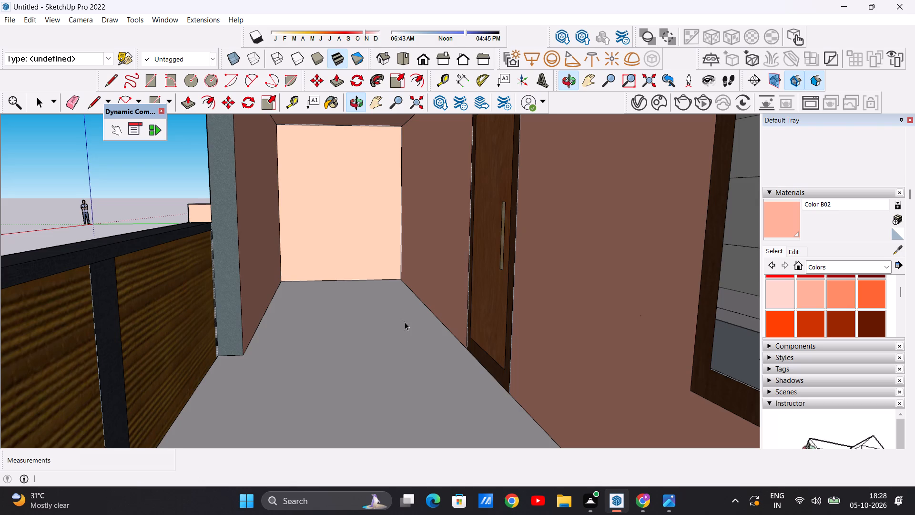
scroll(408, 314, "down", 12)
Examine the facade from the front corner, from below and up close, checking the slab undersides, balcony glass and windows.
middle_click_drag(284, 291, 697, 290)
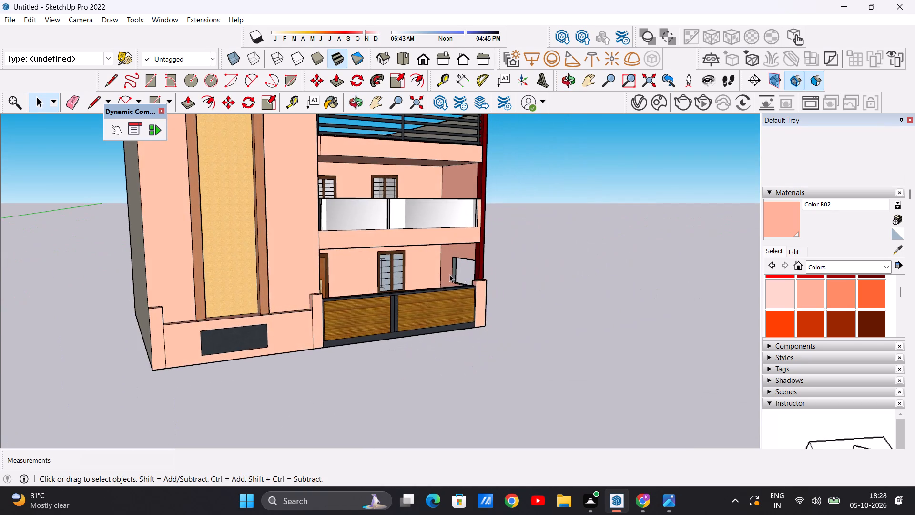
scroll(453, 260, "up", 8)
scroll(454, 259, "down", 8)
middle_click_drag(458, 290, 404, 186)
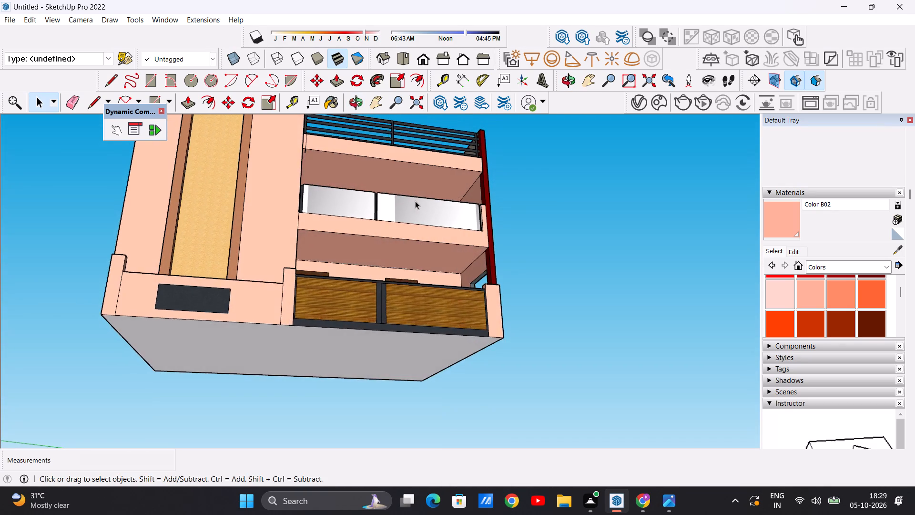
scroll(459, 243, "up", 10)
scroll(485, 284, "down", 16)
middle_click_drag(421, 277, 399, 285)
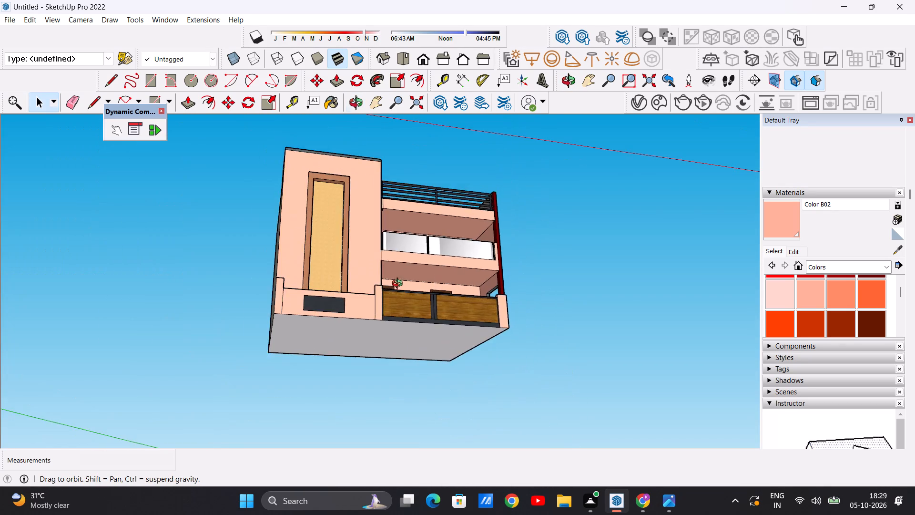
middle_click_drag(399, 285, 364, 409)
scroll(410, 240, "up", 7)
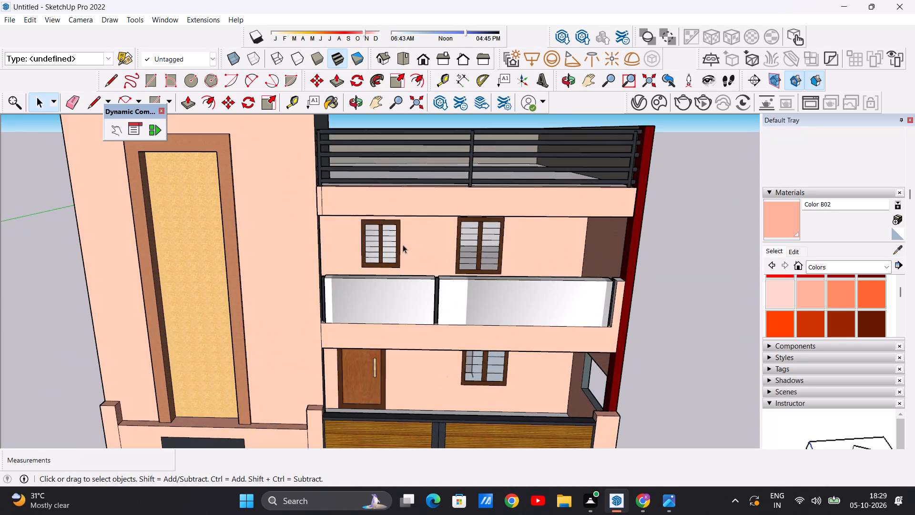
scroll(403, 271, "up", 7)
scroll(403, 271, "down", 10)
Examine the balcony-side wall and the front up close, checking the balcony, ground-floor door, window and wooden gate.
middle_click_drag(421, 286, 171, 281)
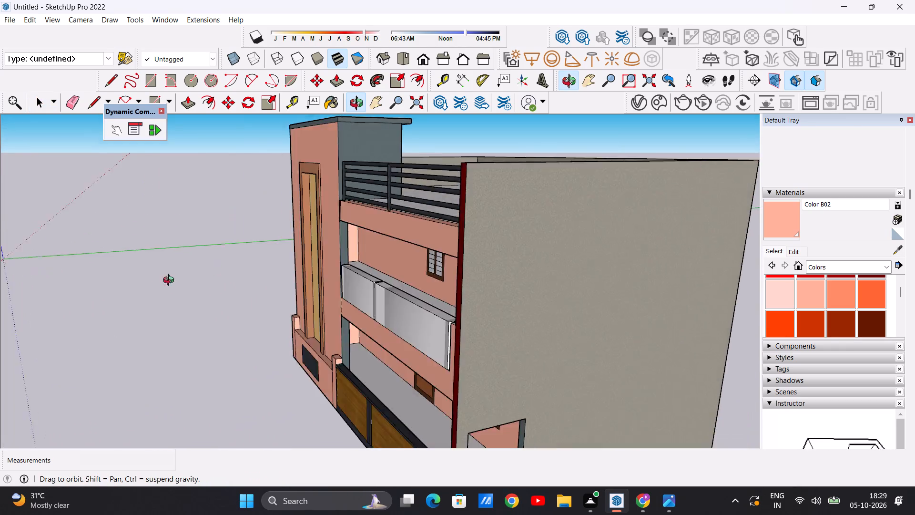
middle_click_drag(171, 281, 507, 232)
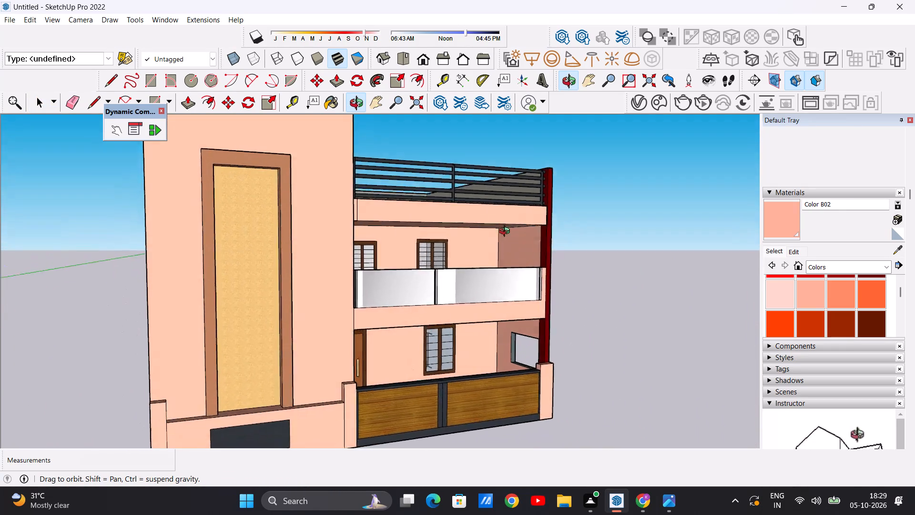
middle_click_drag(507, 232, 447, 188)
scroll(473, 381, "up", 6)
middle_click_drag(465, 364, 447, 381)
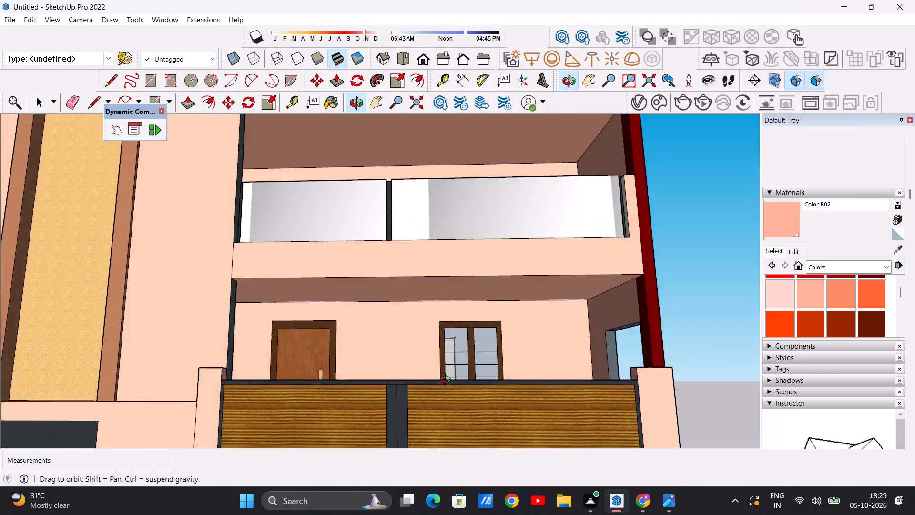
middle_click_drag(447, 381, 483, 405)
scroll(467, 342, "down", 8)
middle_click_drag(503, 331, 417, 349)
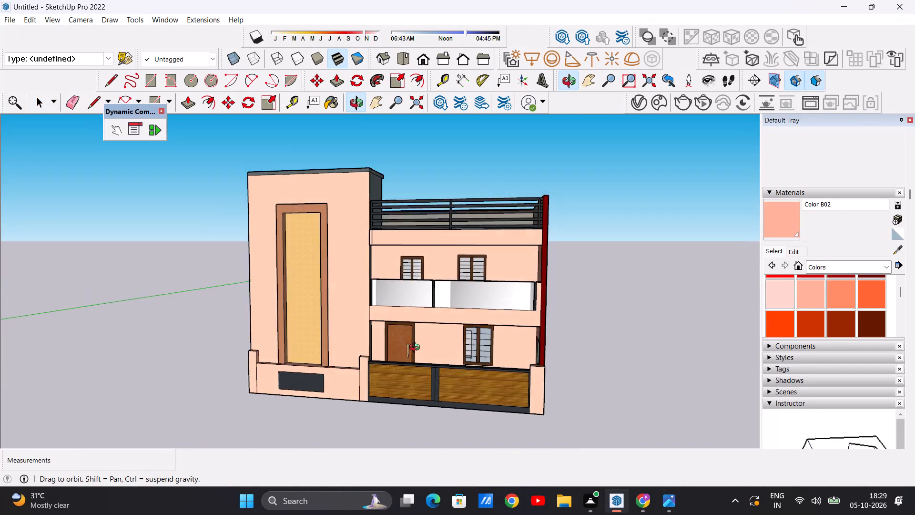
middle_click_drag(417, 349, 414, 357)
scroll(417, 357, "up", 6)
scroll(474, 333, "down", 10)
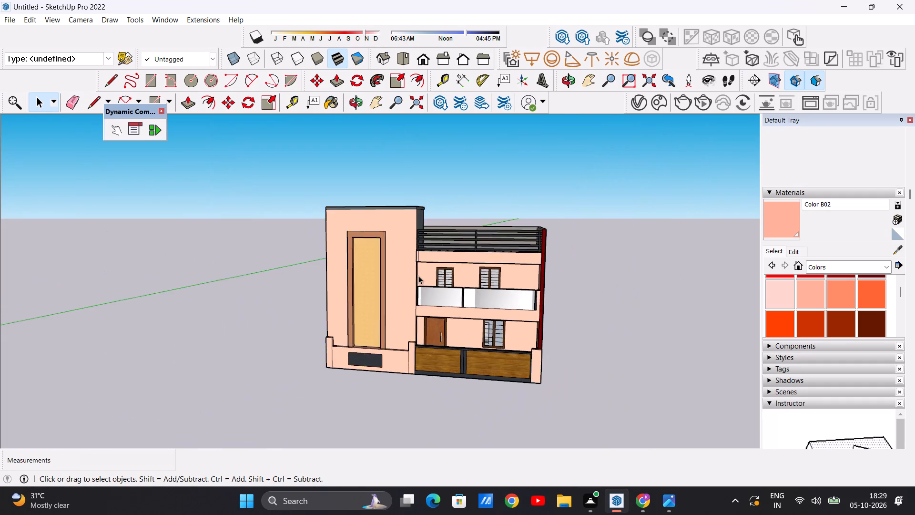
Examine the villa from the tower side and the front from low and raised angles, checking the panel, balcony and terrace railing.
scroll(420, 273, "up", 8)
scroll(422, 246, "down", 11)
scroll(362, 264, "up", 1)
middle_click_drag(363, 274, 635, 278)
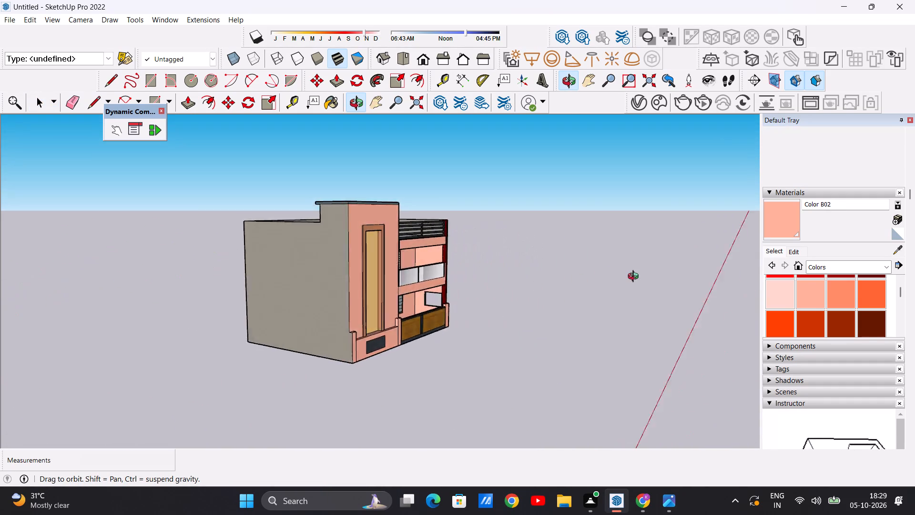
middle_click_drag(635, 278, 396, 292)
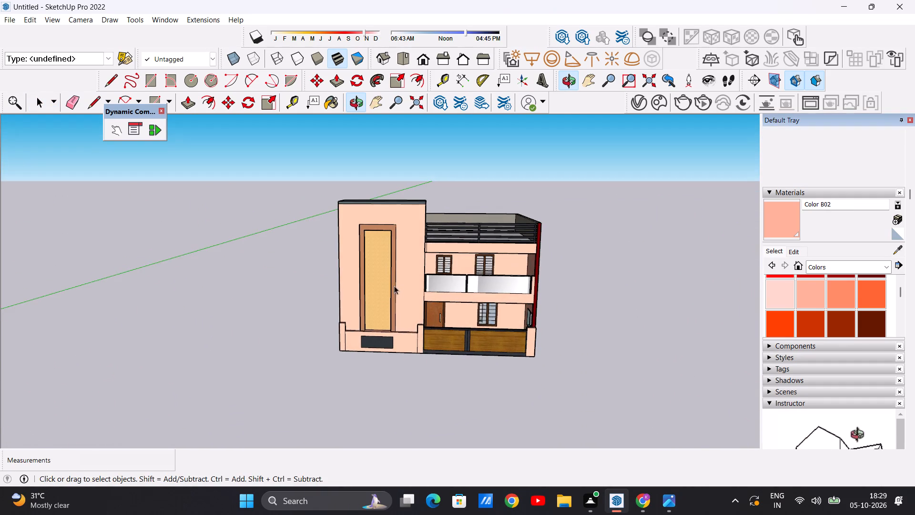
scroll(478, 265, "up", 6)
middle_click_drag(494, 266, 503, 175)
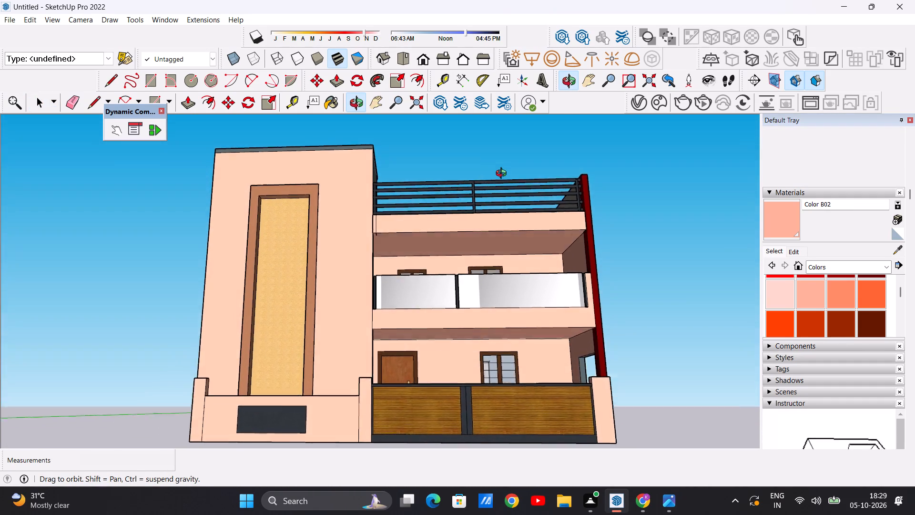
middle_click_drag(503, 175, 494, 282)
scroll(449, 212, "down", 10)
scroll(445, 264, "up", 1)
middle_click_drag(446, 264, 453, 248)
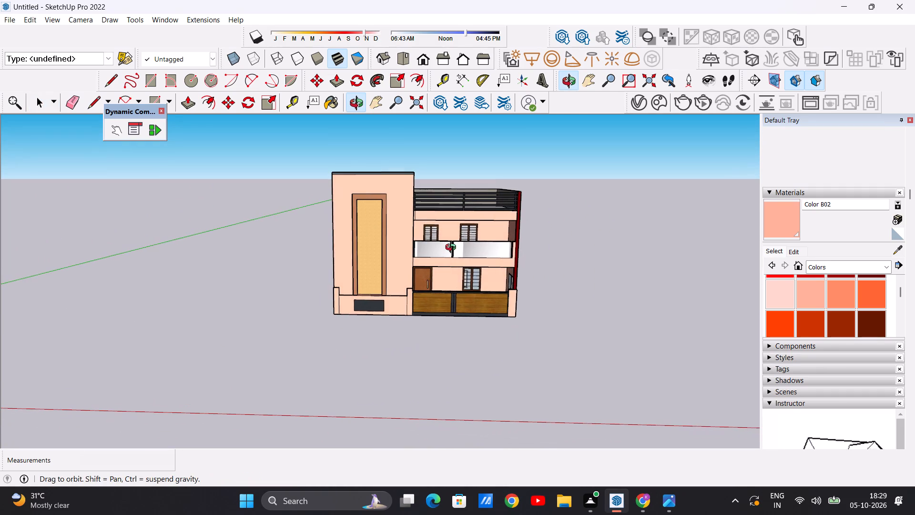
middle_click_drag(453, 248, 433, 248)
middle_click_drag(433, 248, 442, 246)
scroll(447, 211, "up", 7)
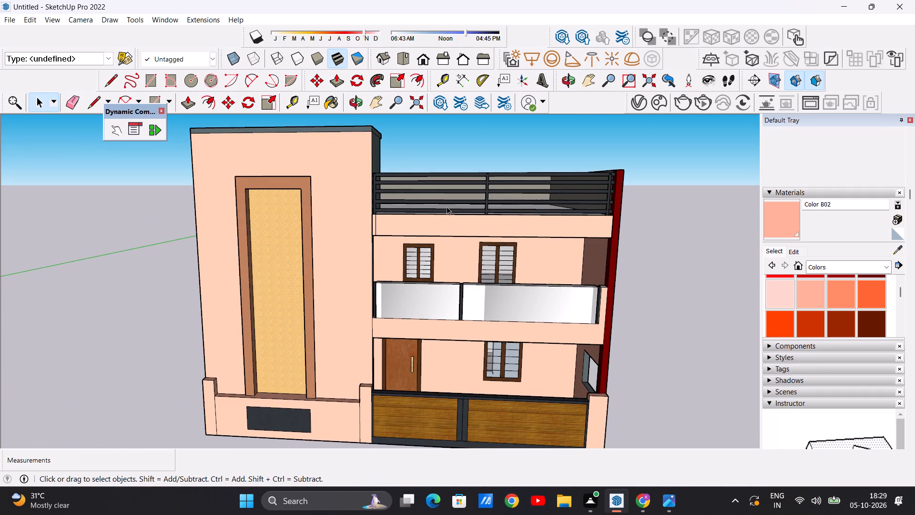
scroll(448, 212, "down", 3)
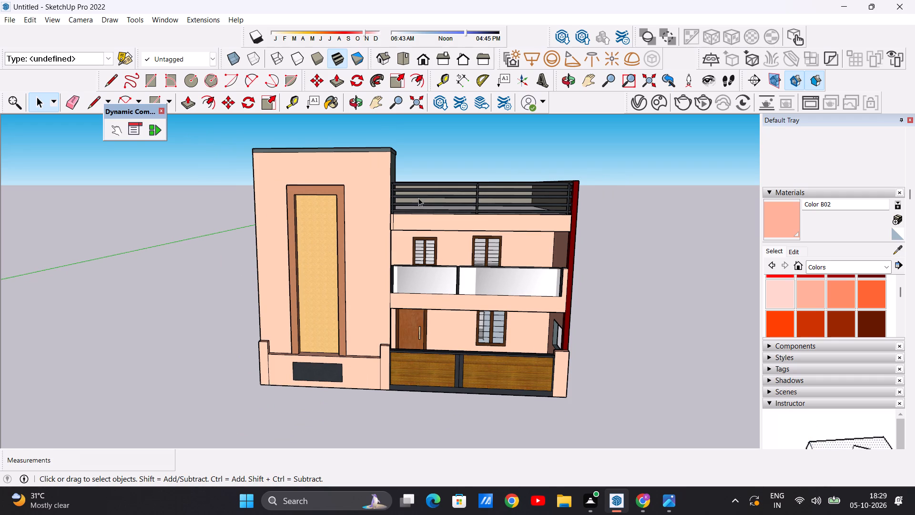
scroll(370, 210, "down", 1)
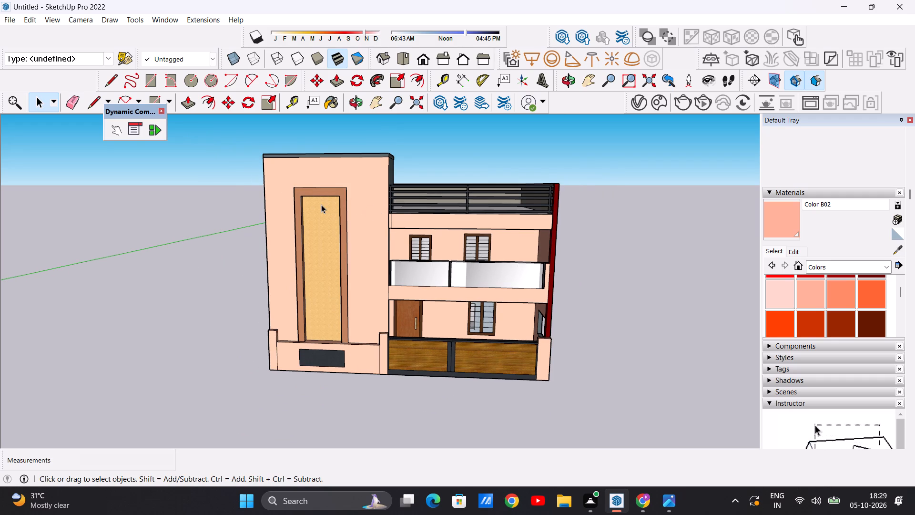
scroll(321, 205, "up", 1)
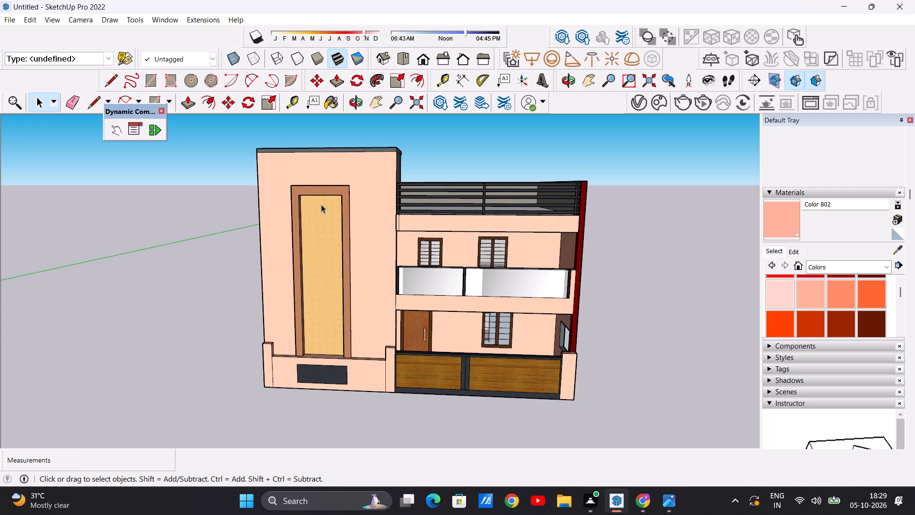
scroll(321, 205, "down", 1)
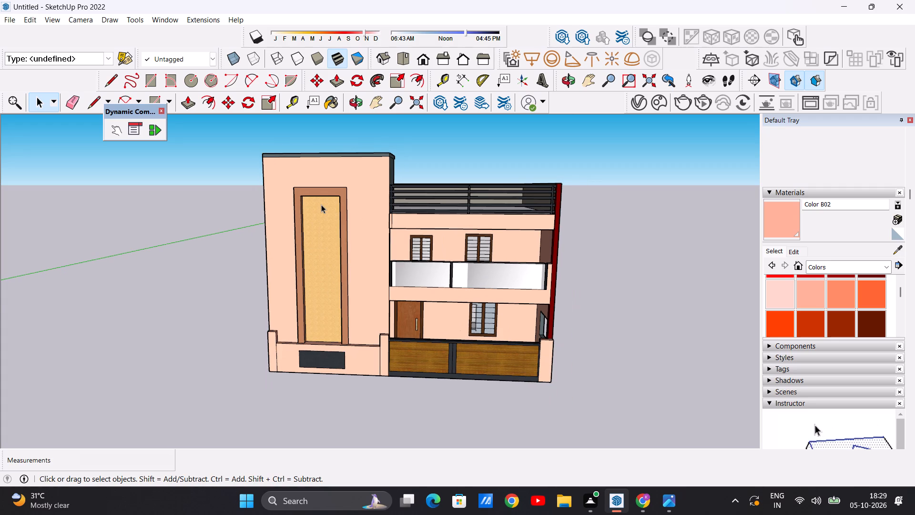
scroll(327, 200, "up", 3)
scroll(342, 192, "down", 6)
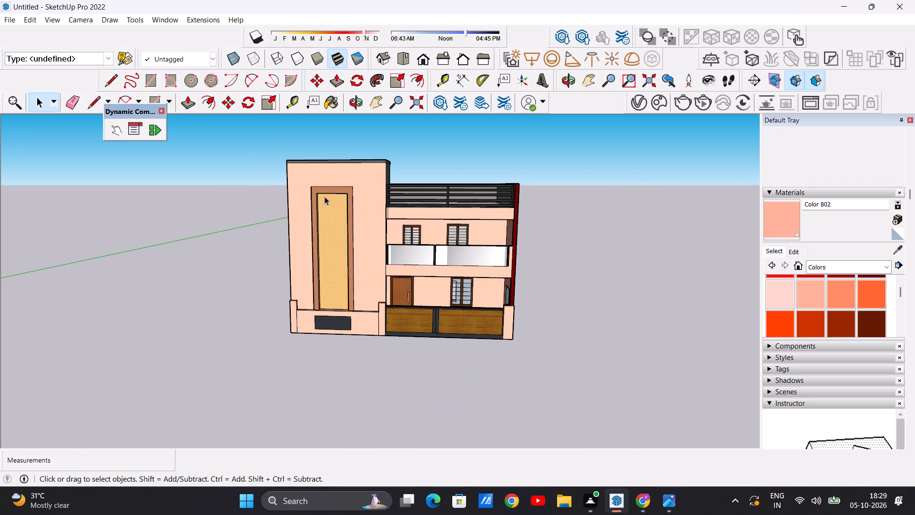
Examine the villa all around, checking the rear wall, the tower's graystone side wall and the front corner.
middle_click_drag(244, 207, 618, 210)
middle_click_drag(119, 239, 280, 244)
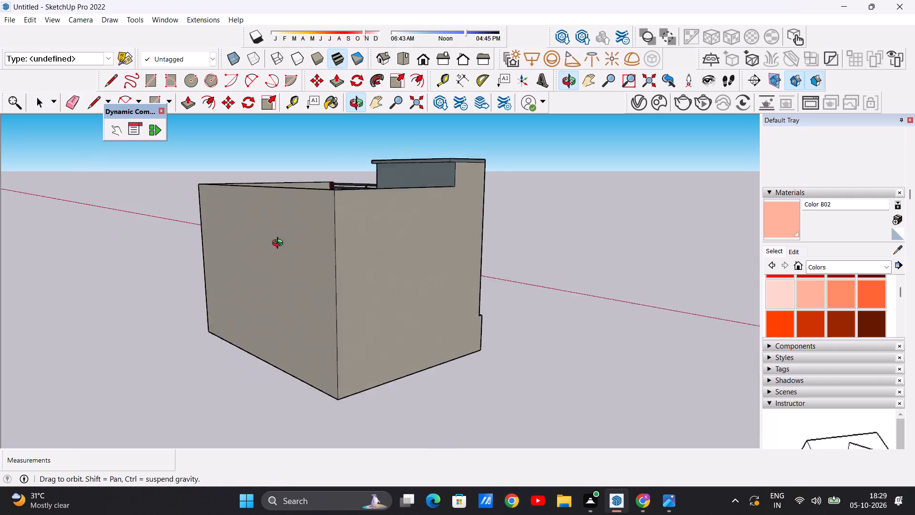
middle_click_drag(280, 244, 151, 241)
middle_click_drag(306, 241, 179, 246)
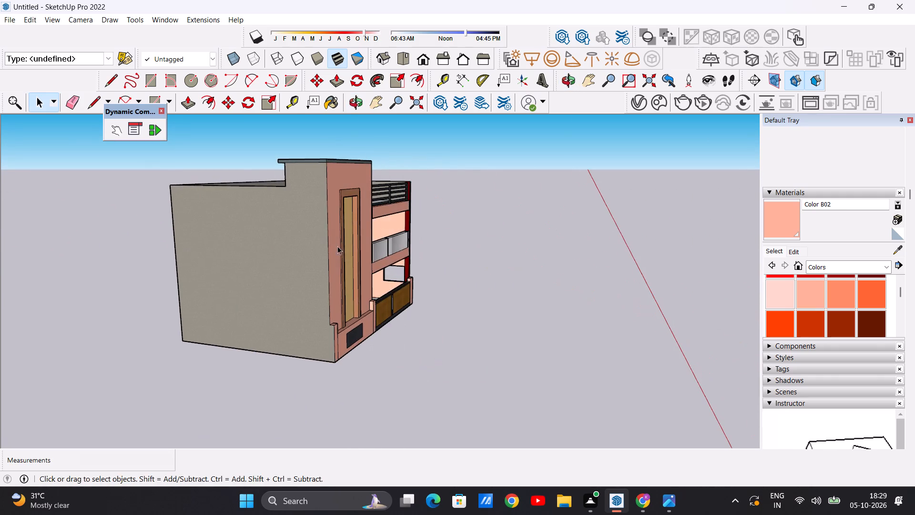
middle_click_drag(458, 247, 183, 255)
scroll(303, 186, "up", 4)
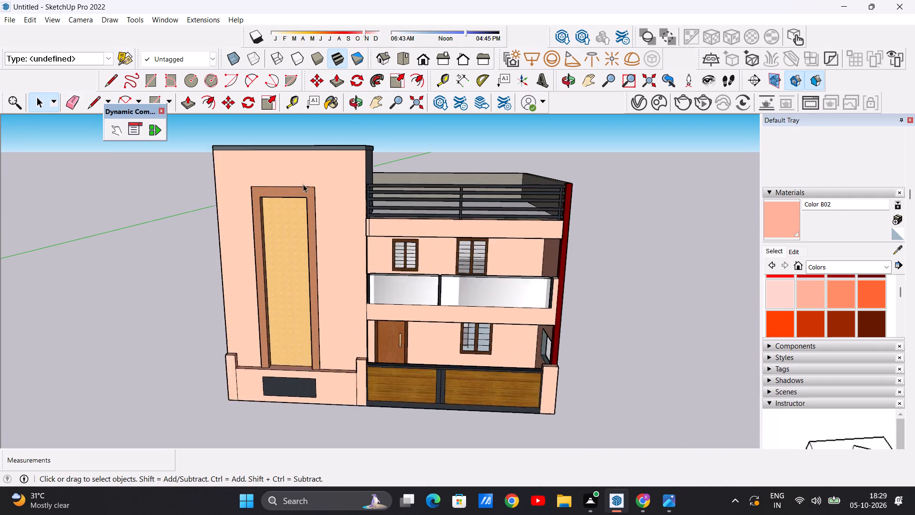
scroll(303, 184, "up", 2)
scroll(341, 185, "down", 4)
middle_click_drag(264, 190, 397, 187)
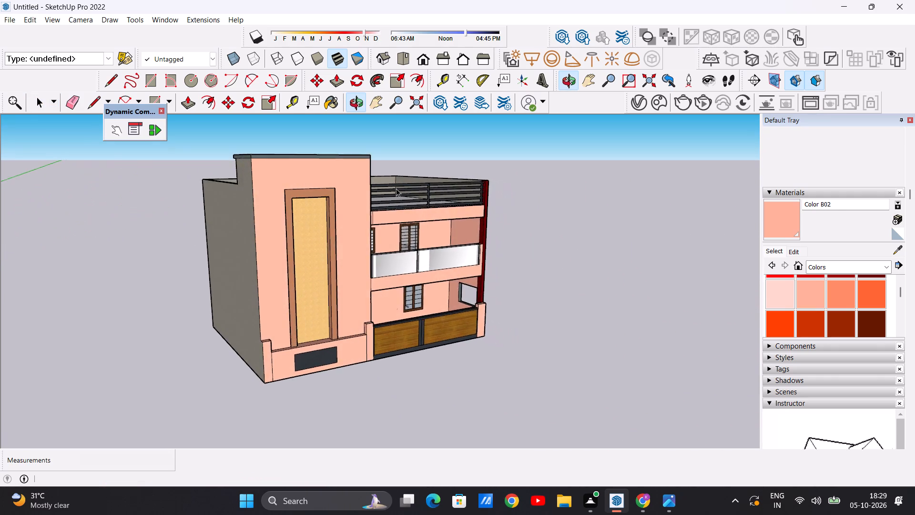
middle_click_drag(394, 190, 273, 201)
Examine the front facade, the tower's side wall, and the roof terrace and opposite side wall from above.
scroll(268, 183, "up", 3)
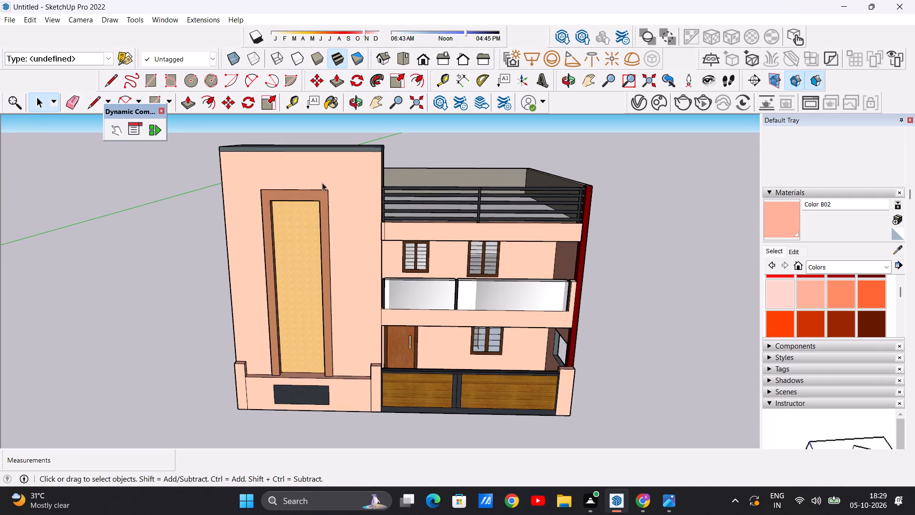
scroll(322, 183, "up", 1)
scroll(337, 185, "down", 2)
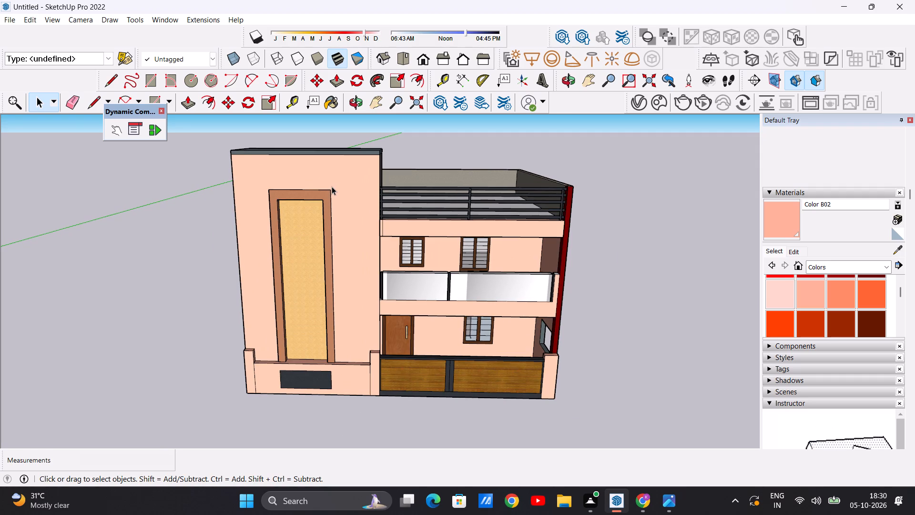
scroll(391, 170, "down", 4)
scroll(356, 185, "up", 4)
middle_click_drag(276, 187, 282, 187)
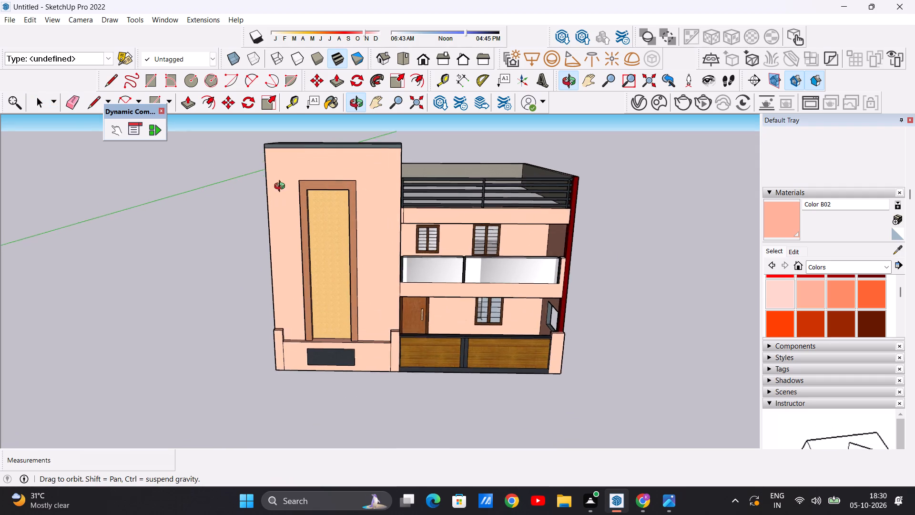
middle_click_drag(282, 187, 562, 190)
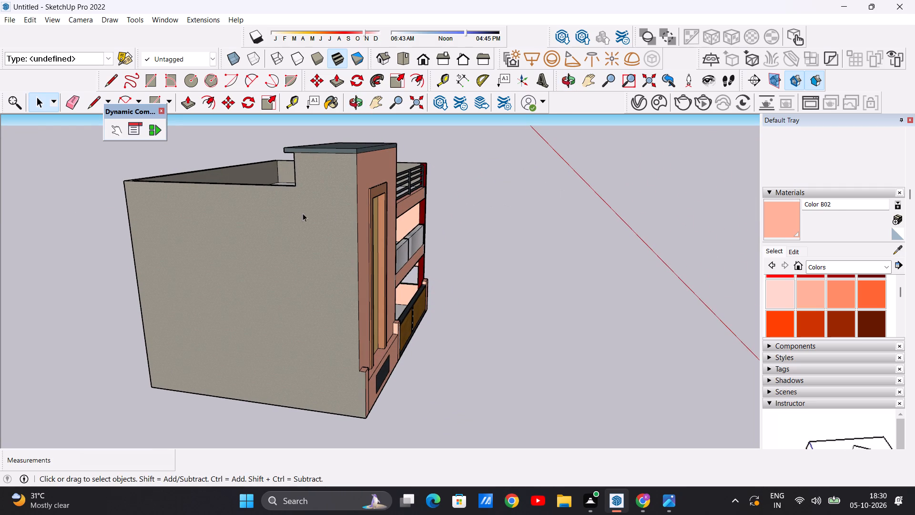
middle_click(279, 213)
middle_click_drag(606, 237, 325, 234)
scroll(397, 209, "down", 6)
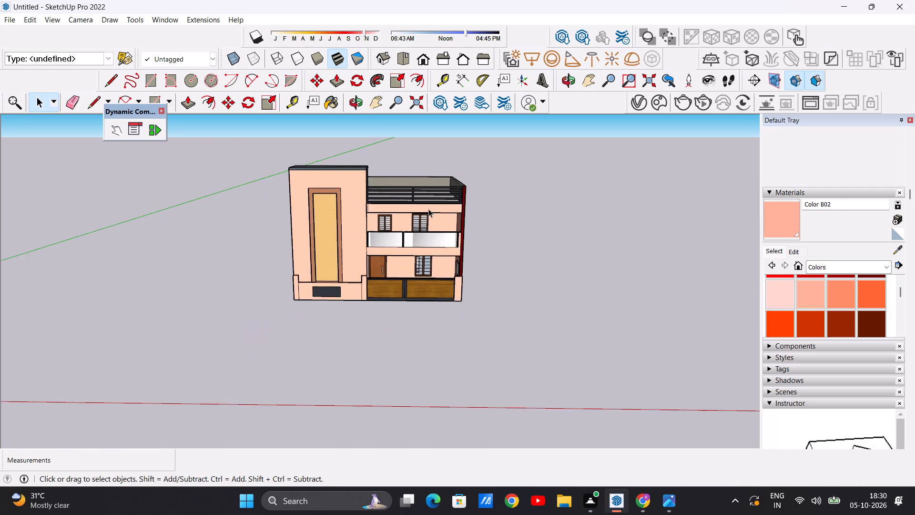
scroll(428, 209, "down", 2)
middle_click_drag(583, 229, 264, 285)
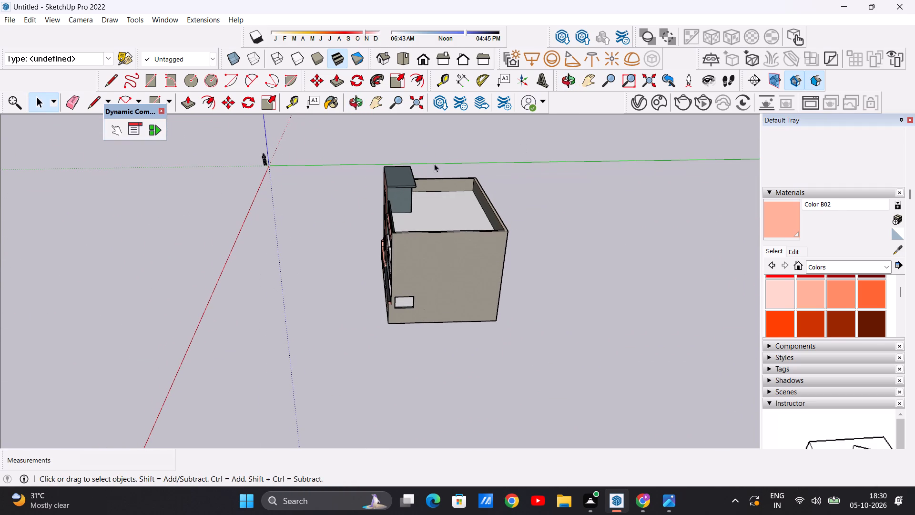
Examine the roof terrace, its parapet walls and the front railing from above on both sides of the villa.
scroll(427, 184, "up", 11)
scroll(447, 162, "down", 4)
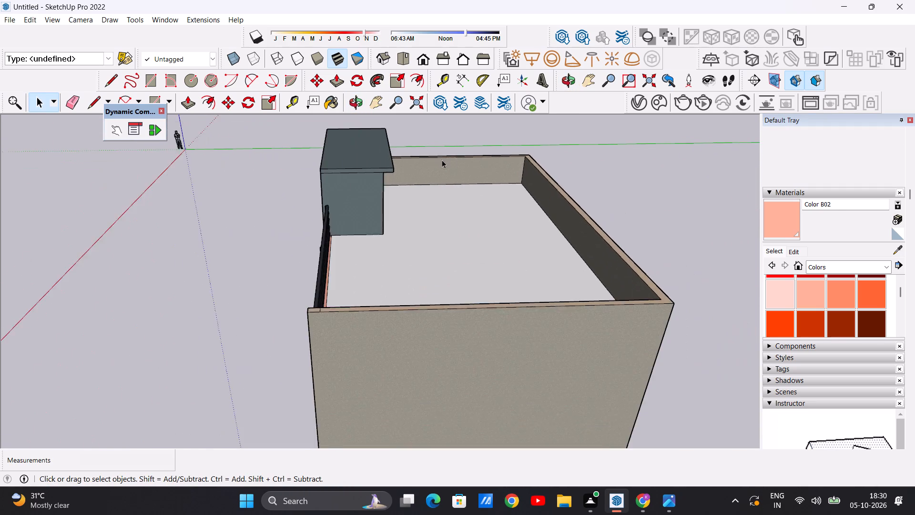
scroll(442, 160, "down", 2)
middle_click_drag(403, 200, 733, 210)
middle_click_drag(351, 199, 458, 193)
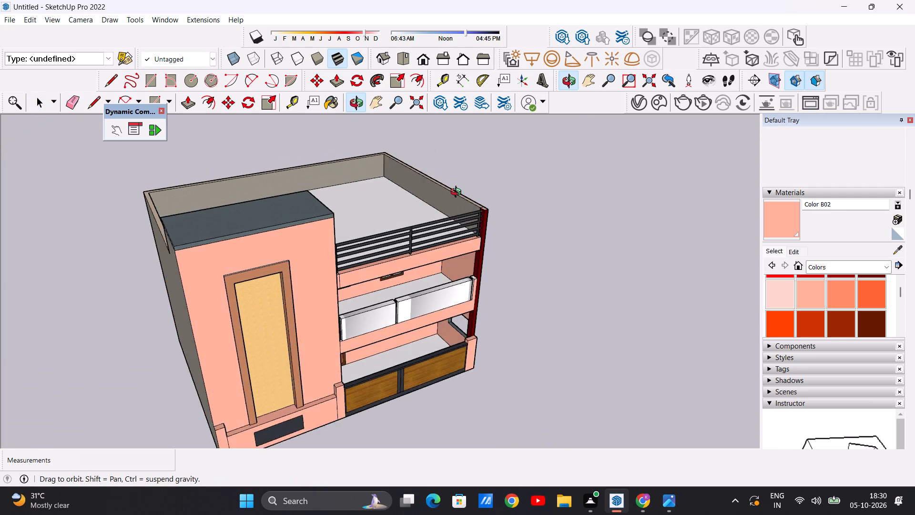
middle_click_drag(458, 193, 477, 189)
scroll(452, 200, "up", 11)
scroll(437, 189, "down", 6)
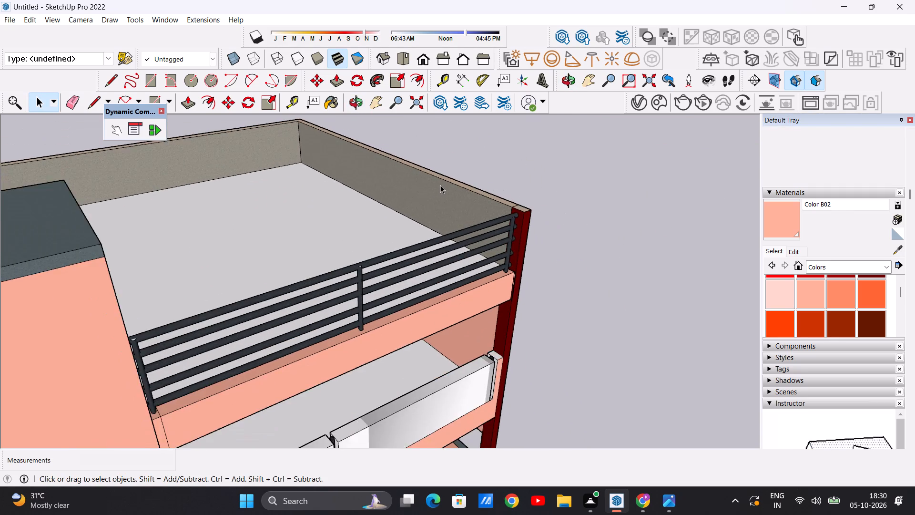
scroll(440, 185, "down", 12)
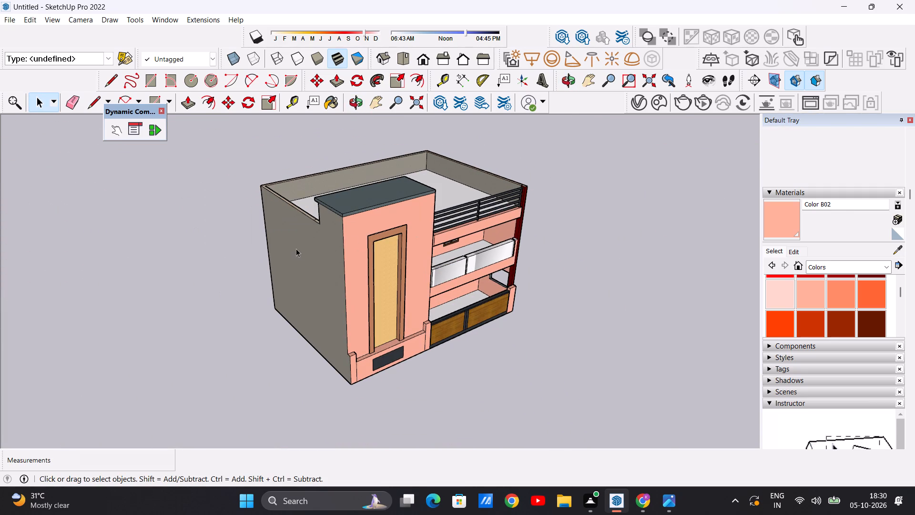
scroll(299, 245, "down", 2)
Examine the front facade and the first-floor balcony up close, checking the glass panels, windows and the ground-floor entrance.
middle_click_drag(371, 275, 251, 182)
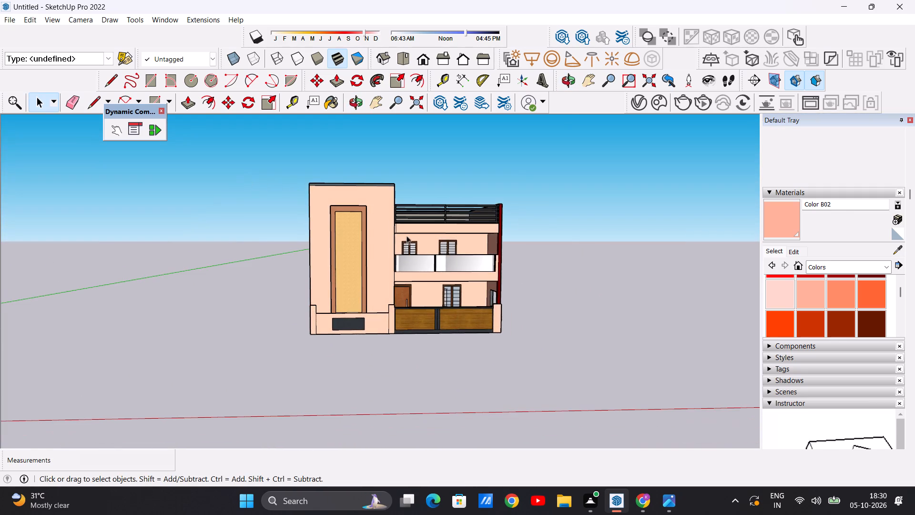
scroll(431, 245, "up", 8)
middle_click_drag(444, 258, 246, 301)
scroll(305, 237, "up", 8)
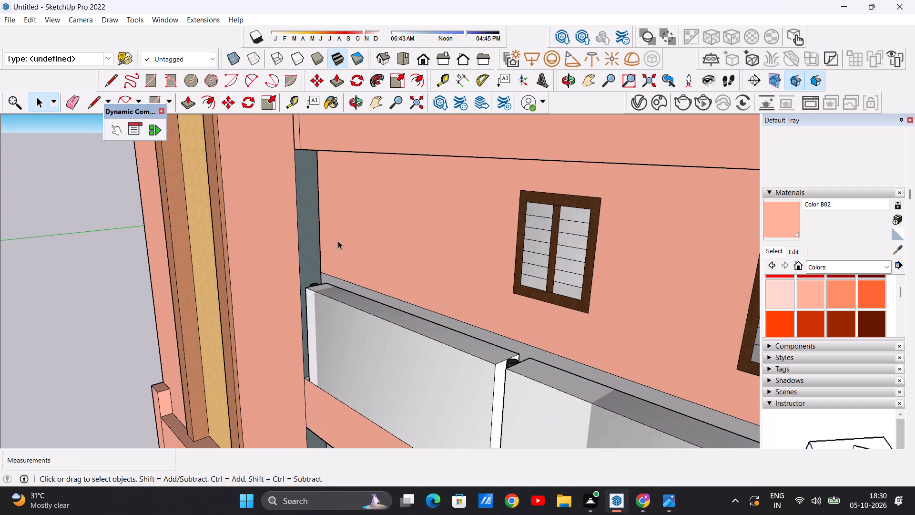
scroll(339, 241, "down", 8)
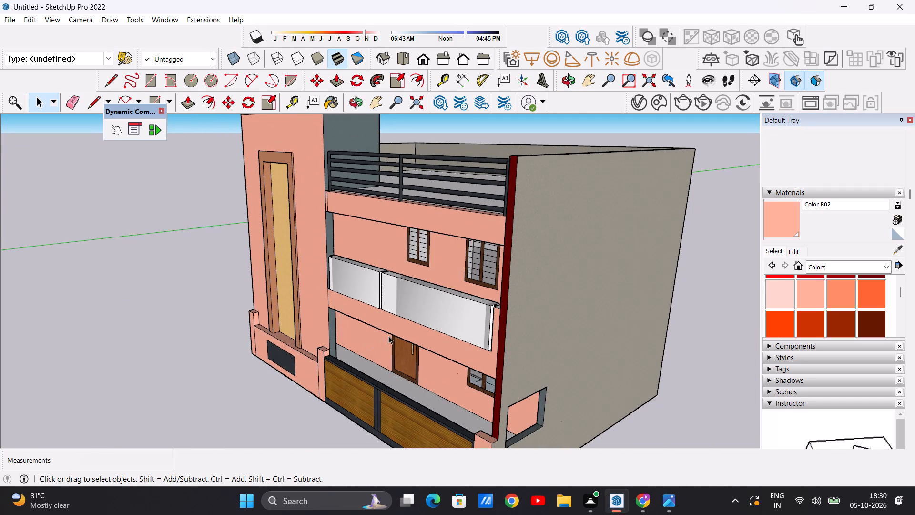
scroll(375, 350, "up", 5)
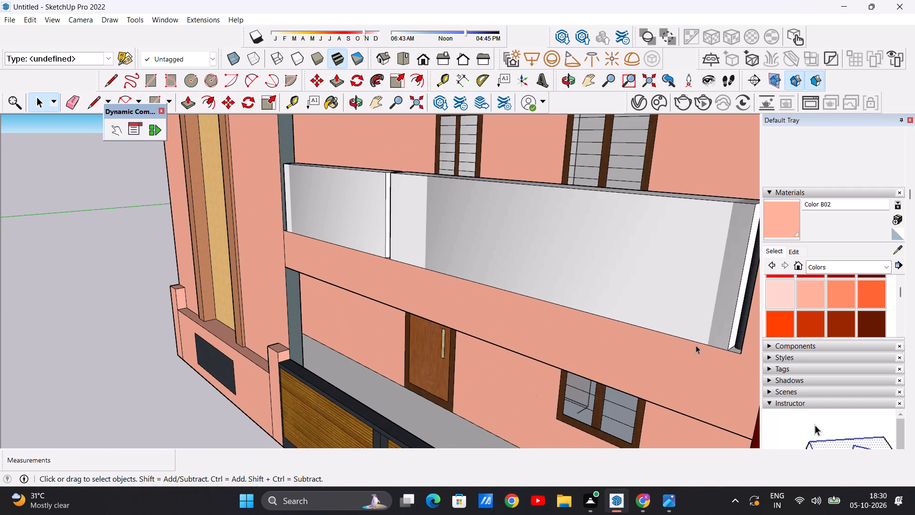
Show the Carpet, Fabrics, Leathers, Textiles material collection and bring its suede swatches into view.
left_click(880, 267)
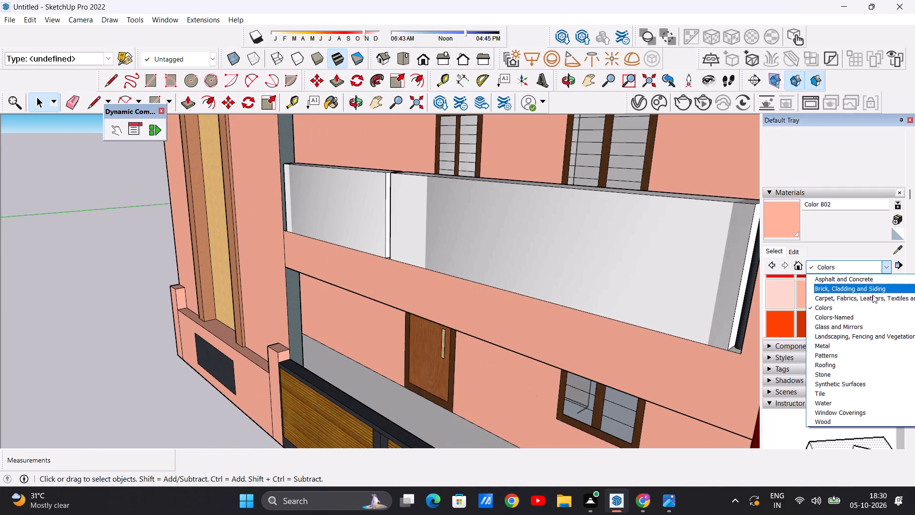
left_click(847, 296)
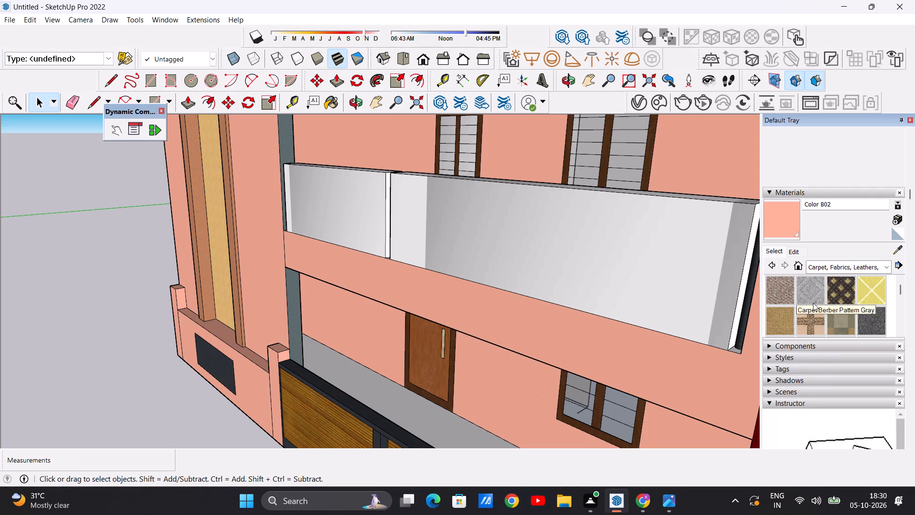
scroll(813, 303, "down", 1)
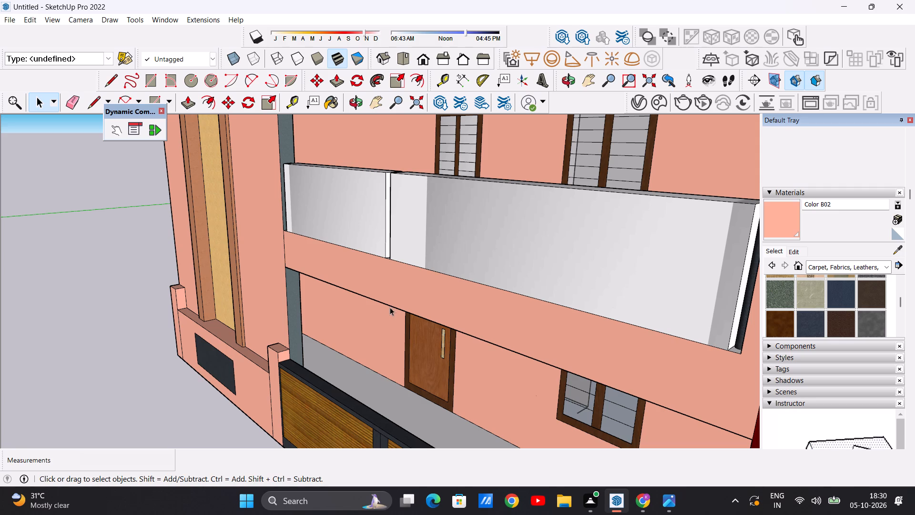
Examine the unpainted ground-floor porch floor between the wooden gate and the entrance wall from several raised angles.
scroll(398, 299, "down", 6)
scroll(460, 385, "down", 1)
scroll(460, 385, "up", 6)
scroll(458, 325, "down", 4)
scroll(446, 364, "up", 3)
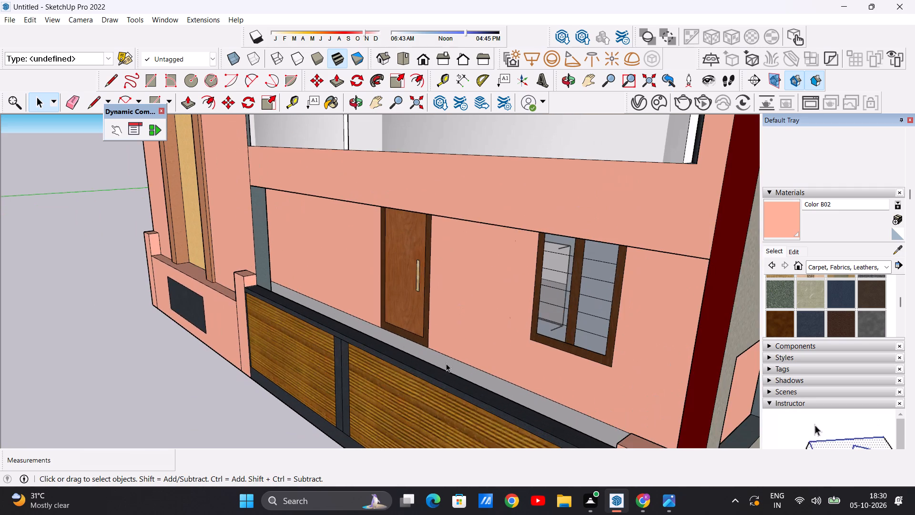
middle_click_drag(449, 327, 444, 370)
scroll(457, 294, "down", 12)
scroll(463, 345, "up", 3)
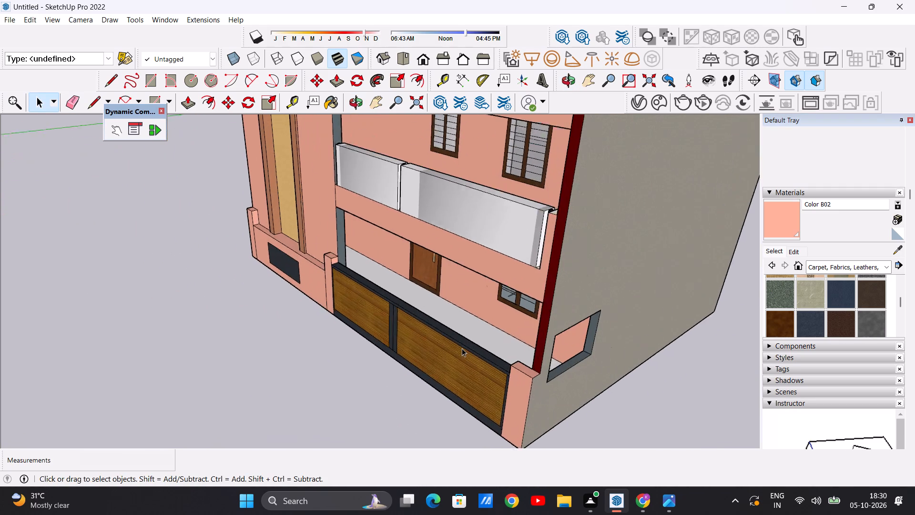
scroll(462, 348, "up", 2)
middle_click_drag(466, 326, 465, 364)
scroll(486, 345, "up", 5)
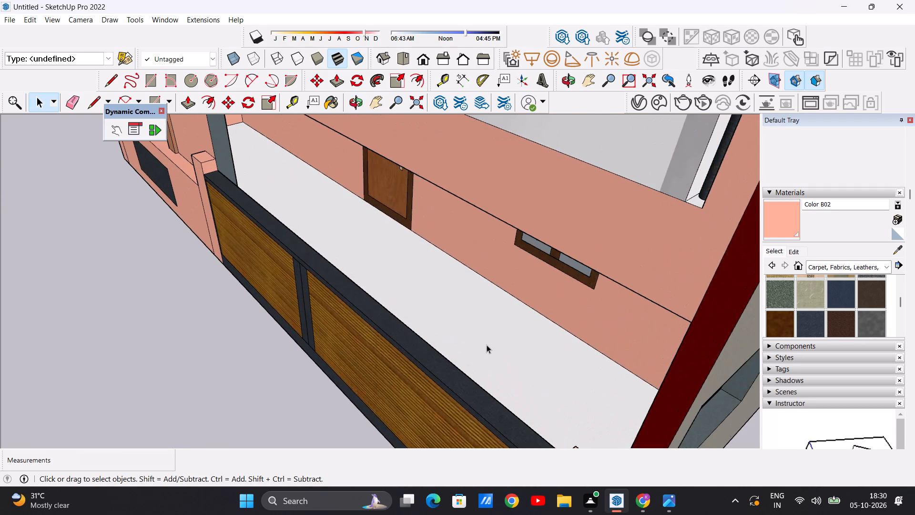
scroll(487, 345, "up", 1)
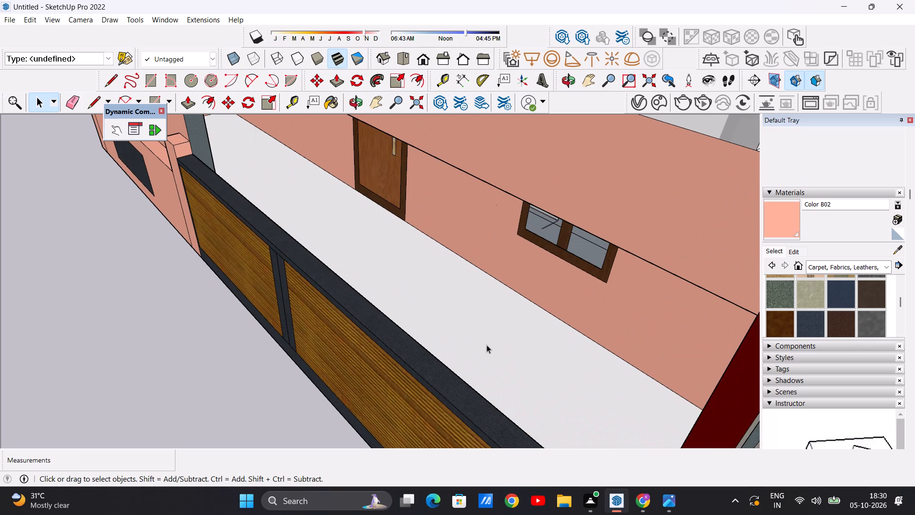
scroll(472, 328, "down", 10)
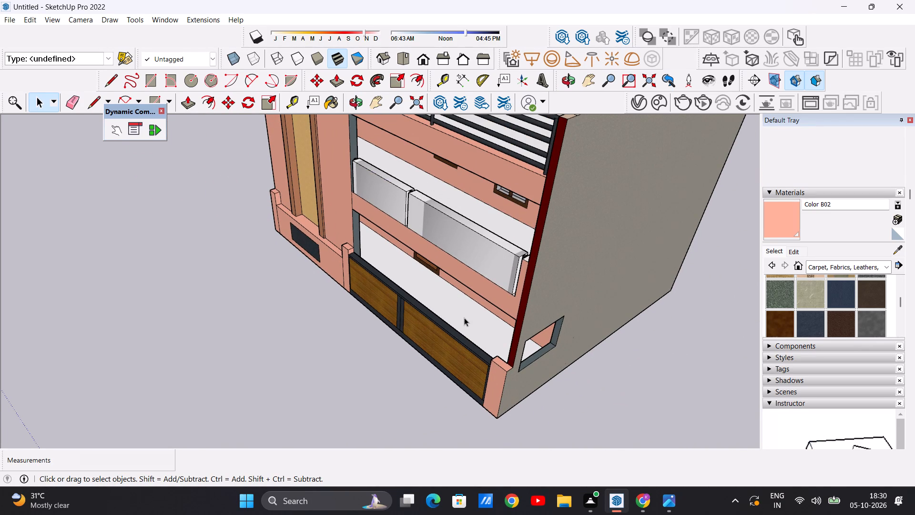
scroll(467, 305, "down", 3)
middle_click_drag(450, 309, 446, 315)
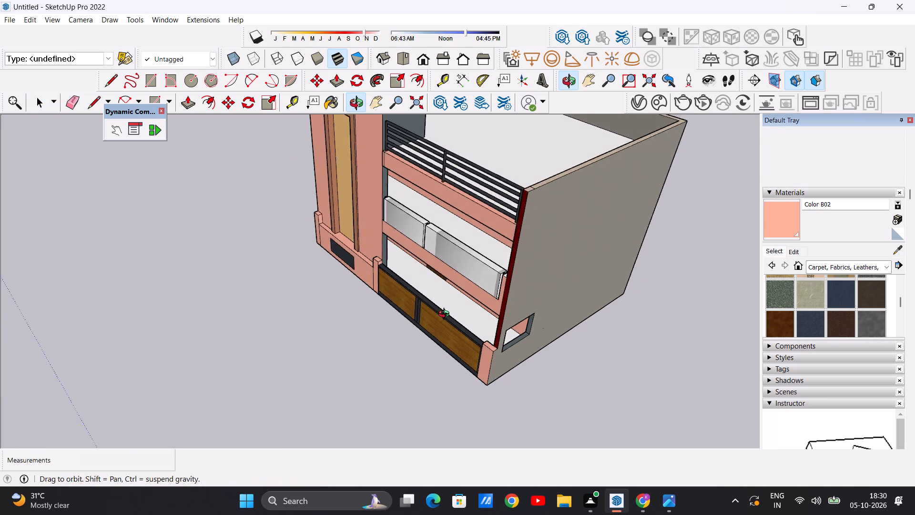
middle_click_drag(446, 315, 432, 346)
scroll(454, 308, "up", 7)
middle_click_drag(460, 316, 491, 271)
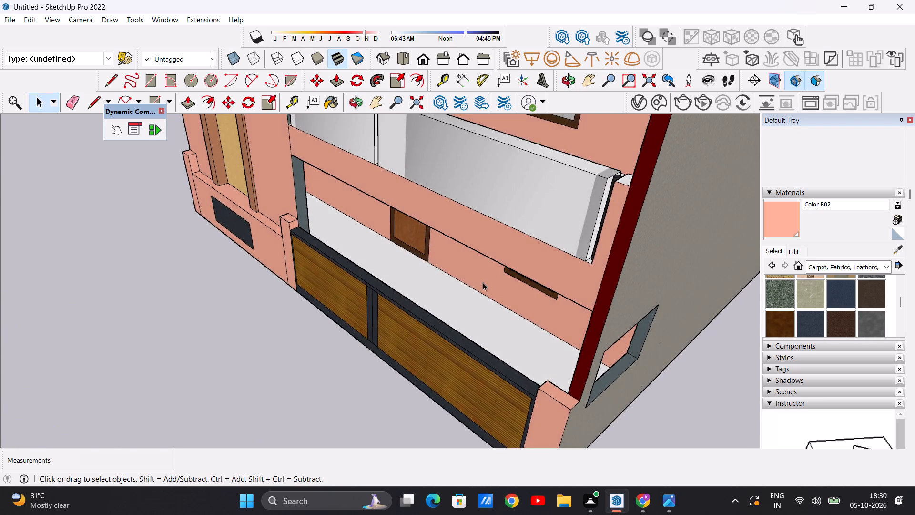
scroll(483, 301, "up", 3)
middle_click_drag(483, 309, 476, 335)
scroll(475, 337, "up", 4)
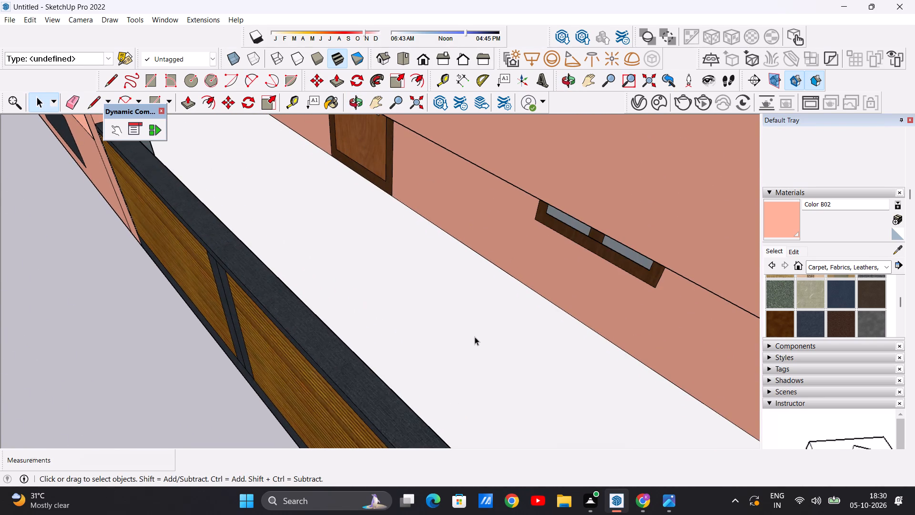
scroll(493, 289, "down", 12)
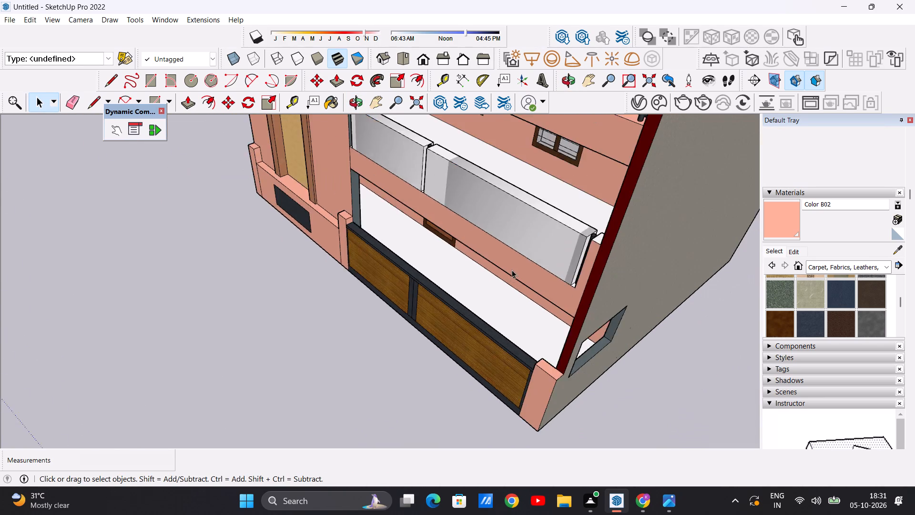
Examine the whole front from the balcony-side corner and the first-floor balcony floor behind the glass panels.
scroll(512, 270, "down", 9)
scroll(512, 237, "up", 1)
middle_click_drag(512, 238, 541, 184)
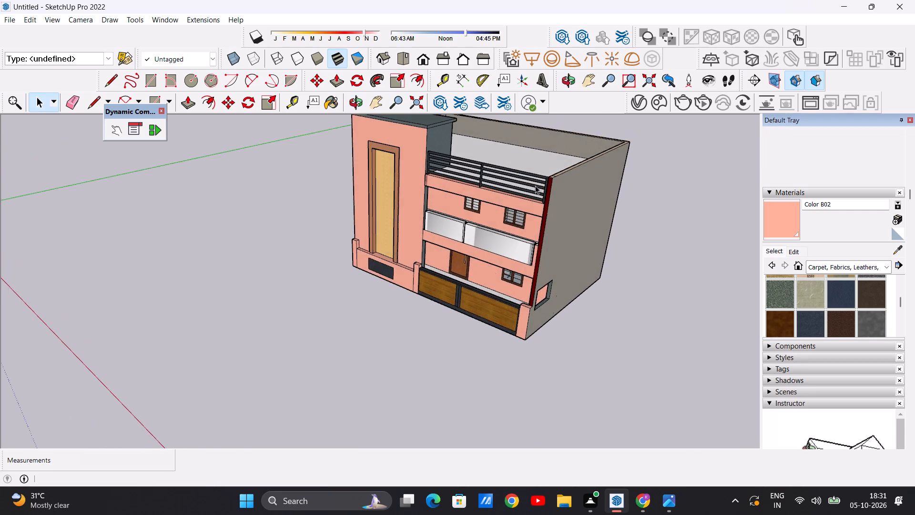
middle_click_drag(519, 213, 471, 237)
scroll(482, 227, "up", 11)
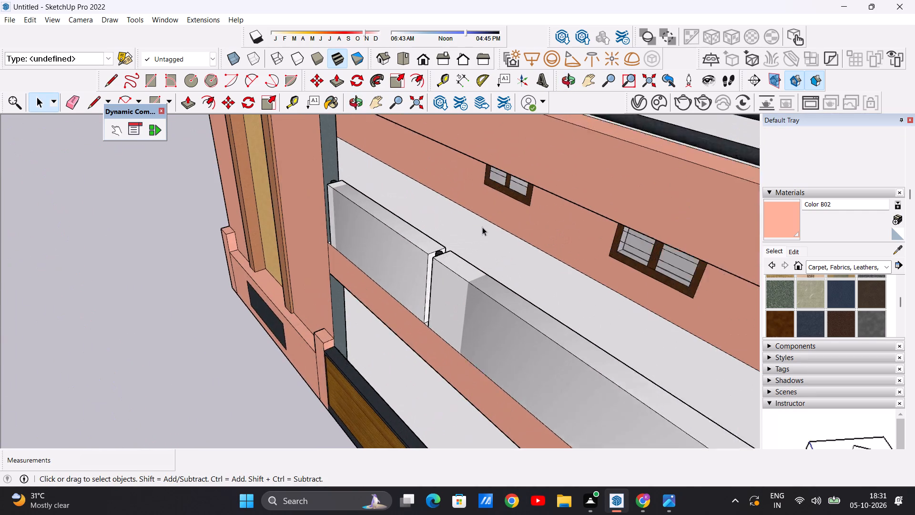
scroll(482, 227, "up", 1)
scroll(482, 227, "down", 13)
Paint the ground-floor porch floor behind the wooden gate with the Suede Blue material.
scroll(510, 303, "up", 8)
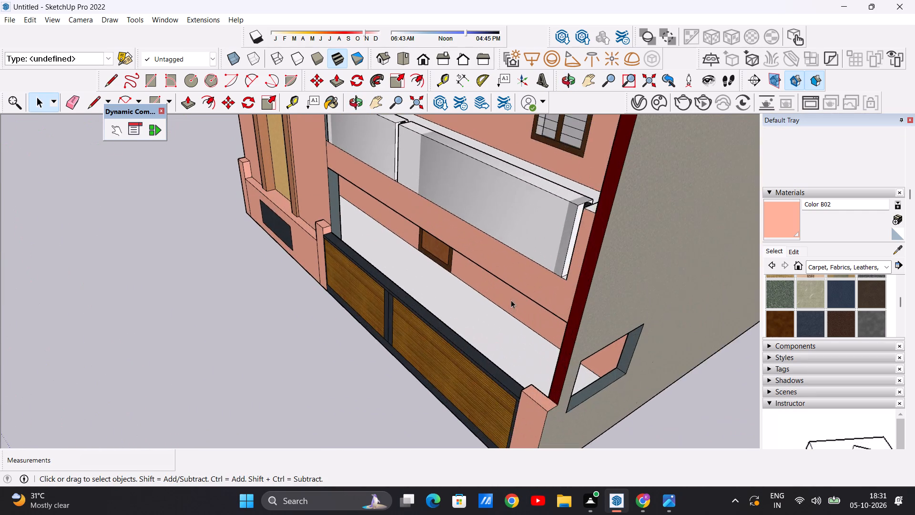
scroll(477, 312, "up", 5)
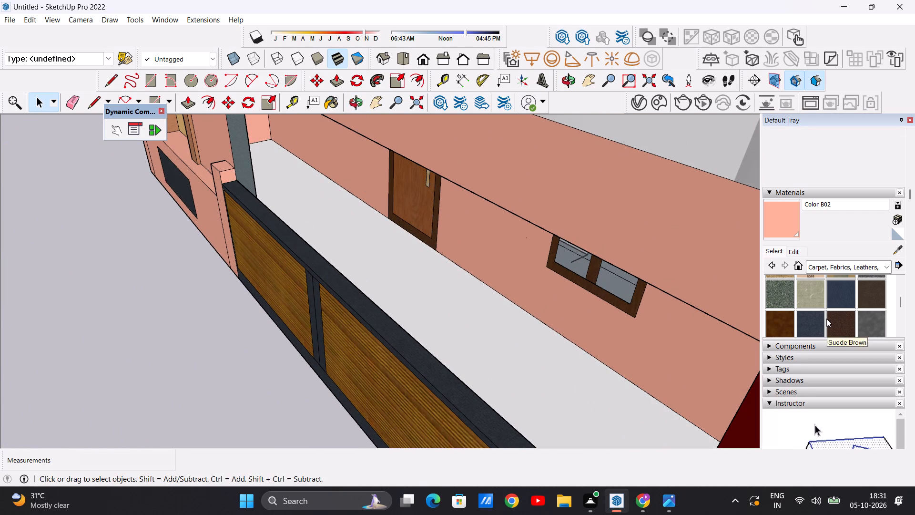
left_click(813, 321)
left_click(517, 381)
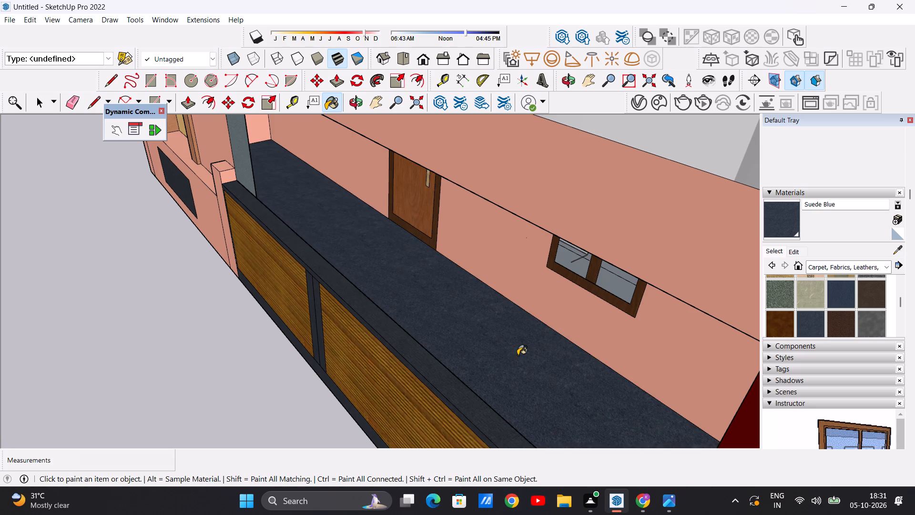
Examine the painted porch floor up close and through the side wall opening, and view the villa from farther away.
scroll(518, 355, "down", 3)
scroll(518, 364, "up", 16)
scroll(516, 367, "down", 11)
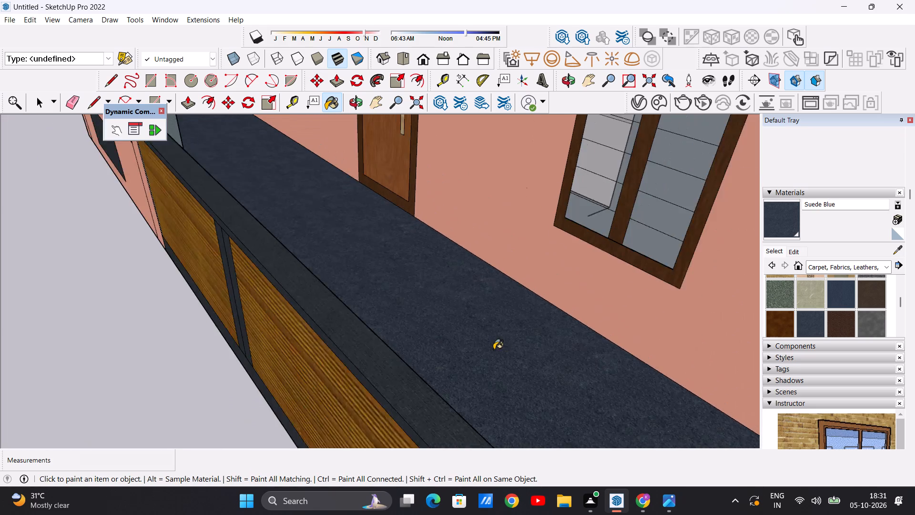
scroll(494, 350, "down", 15)
middle_click_drag(570, 375, 459, 354)
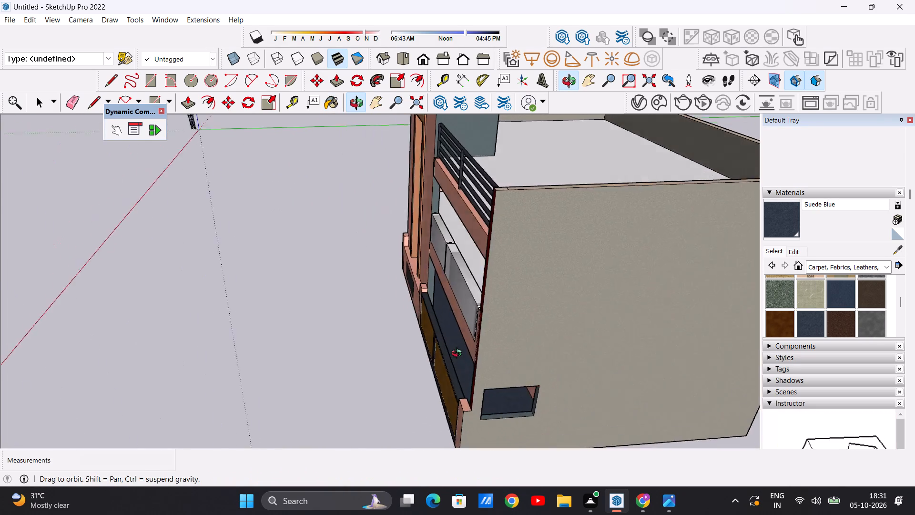
middle_click_drag(459, 354, 386, 341)
scroll(431, 422, "up", 19)
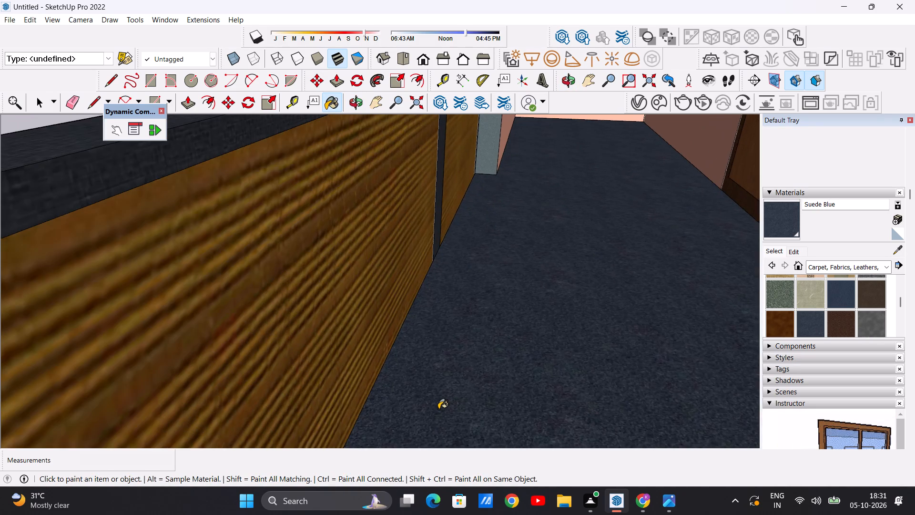
scroll(438, 409, "up", 2)
scroll(488, 377, "down", 9)
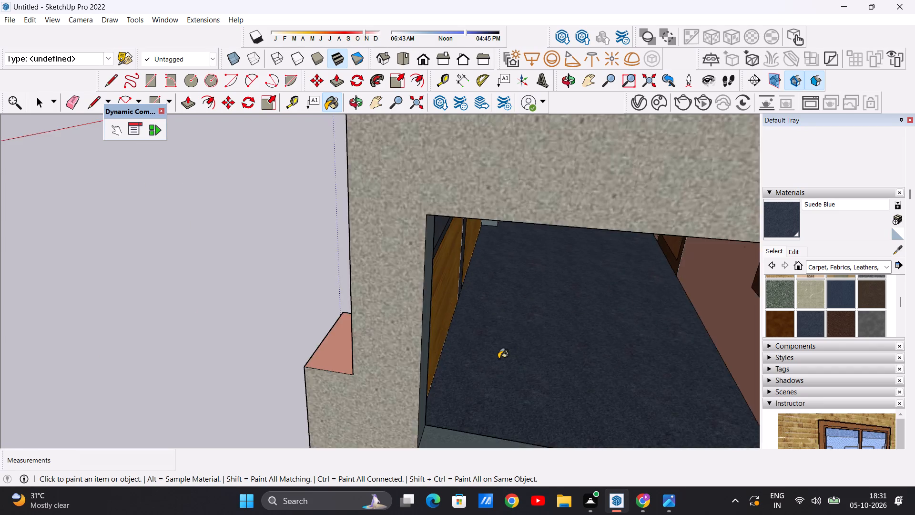
scroll(498, 359, "down", 20)
scroll(498, 359, "down", 7)
middle_click_drag(441, 354, 620, 305)
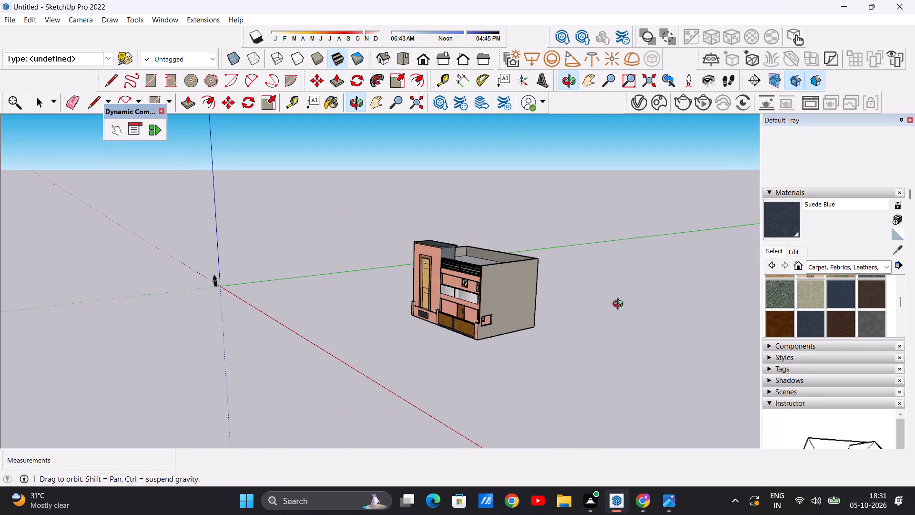
middle_click_drag(620, 305, 632, 371)
Paint the first-floor balcony floor behind the glass panels with the Carpet Diamond Yellow material.
scroll(479, 300, "up", 8)
scroll(431, 279, "up", 6)
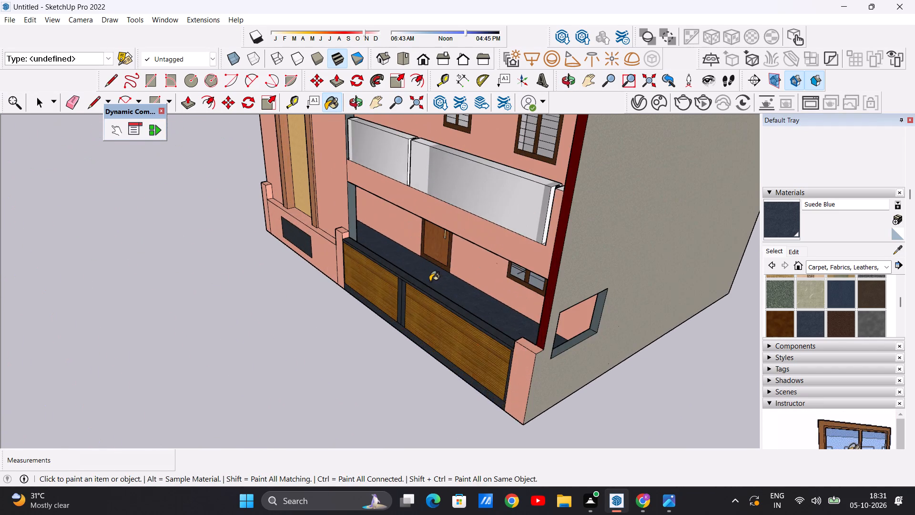
scroll(416, 311, "down", 5)
scroll(440, 247, "up", 7)
scroll(491, 198, "up", 2)
middle_click_drag(491, 205, 488, 217)
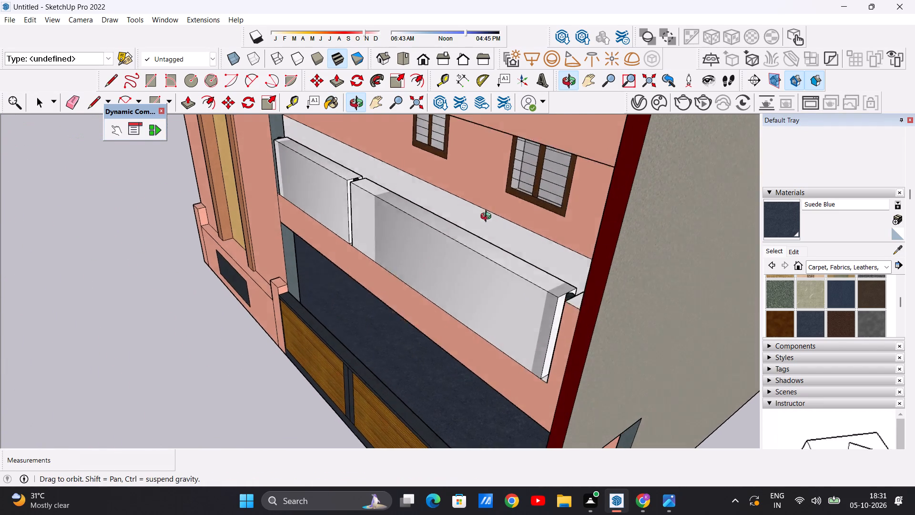
middle_click_drag(488, 217, 477, 261)
scroll(473, 274, "up", 6)
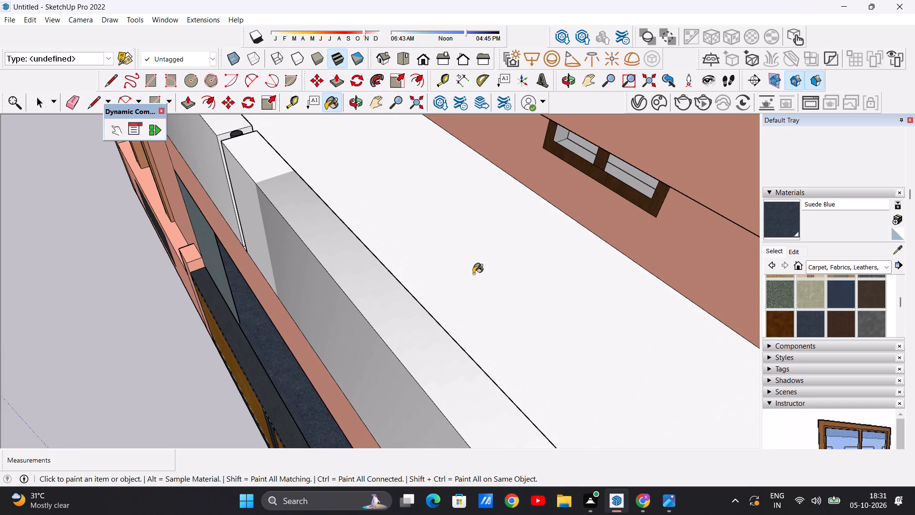
key("space")
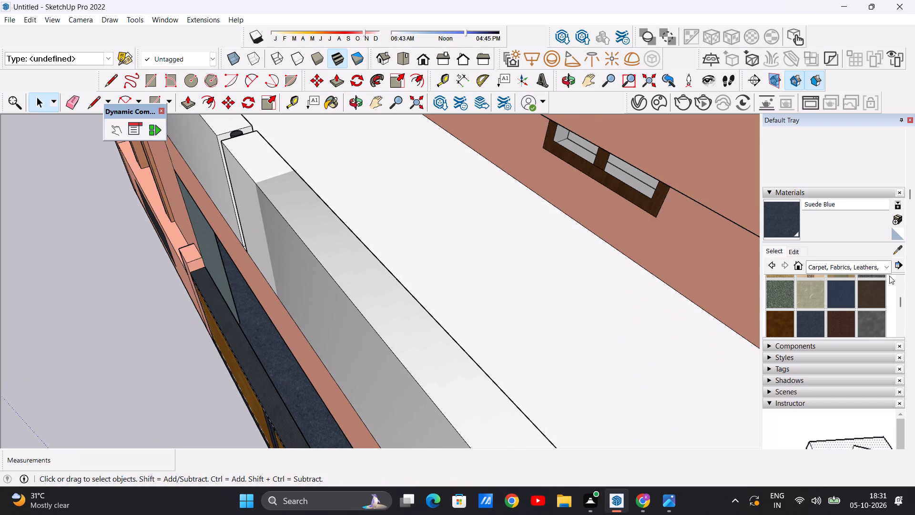
scroll(849, 297, "down", 1)
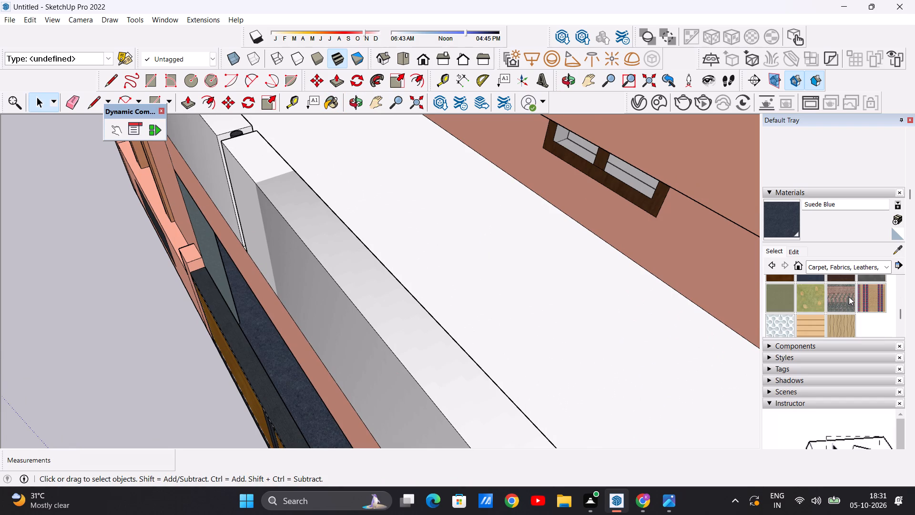
scroll(849, 297, "down", 1)
scroll(849, 297, "up", 2)
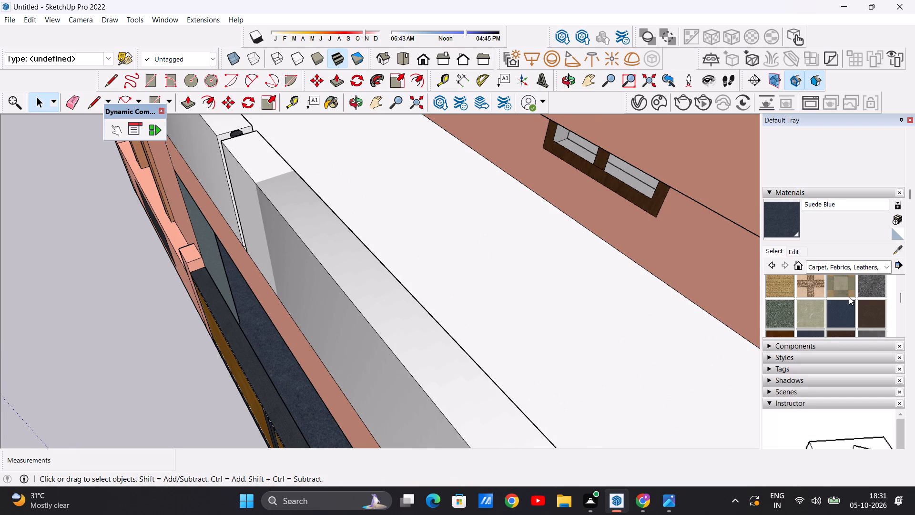
scroll(849, 297, "up", 1)
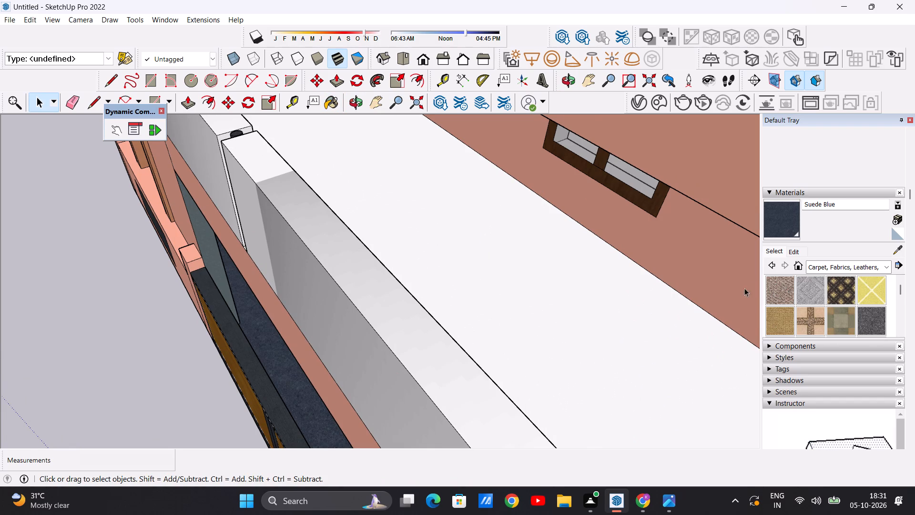
left_click(878, 288)
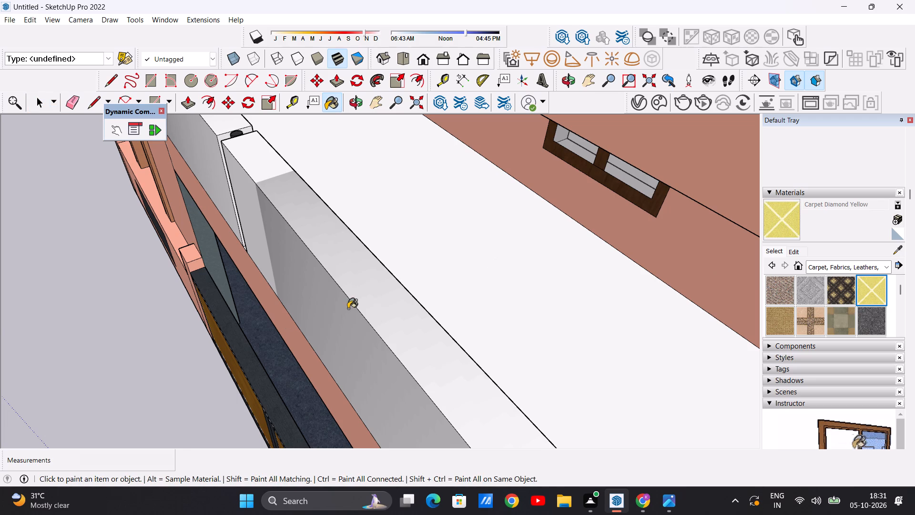
scroll(453, 288, "down", 6)
scroll(479, 300, "up", 6)
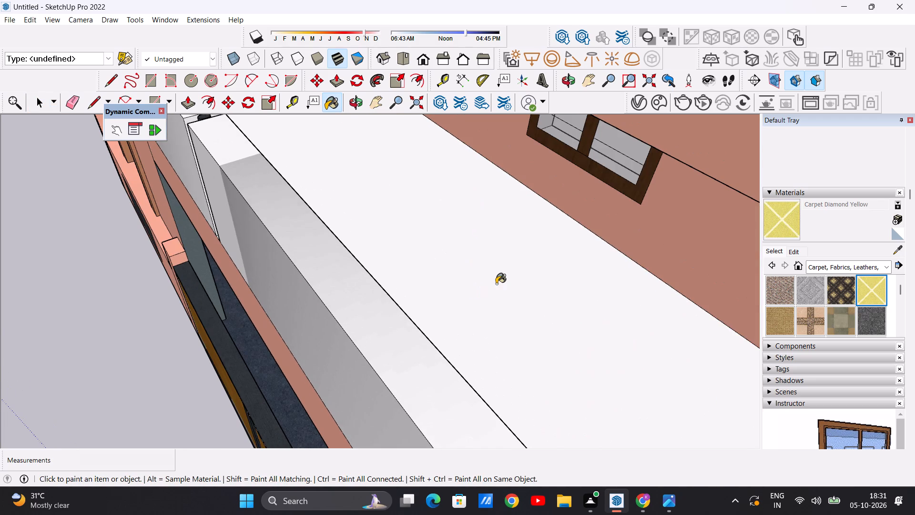
left_click(496, 284)
Examine the painted balcony floor from above the front and up close for its pattern and coverage.
scroll(490, 290, "down", 3)
middle_click_drag(510, 293, 568, 220)
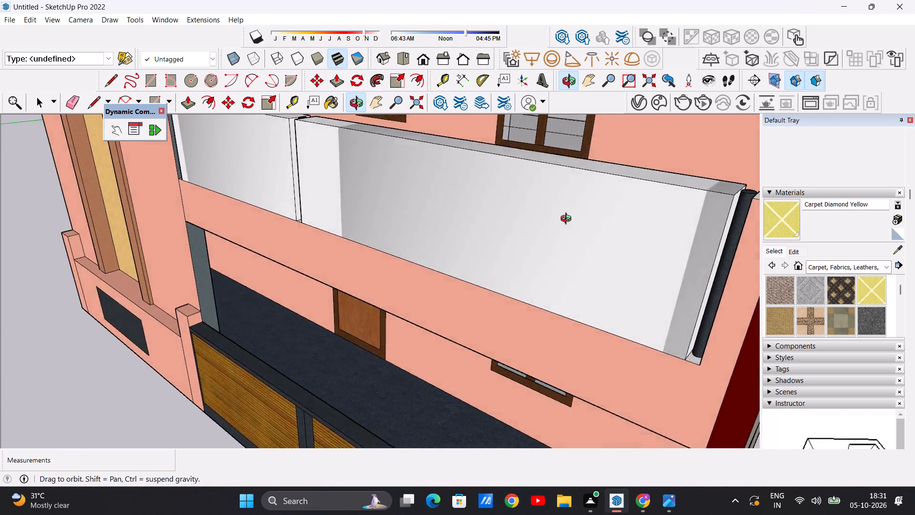
middle_click_drag(568, 220, 605, 292)
scroll(598, 237, "down", 14)
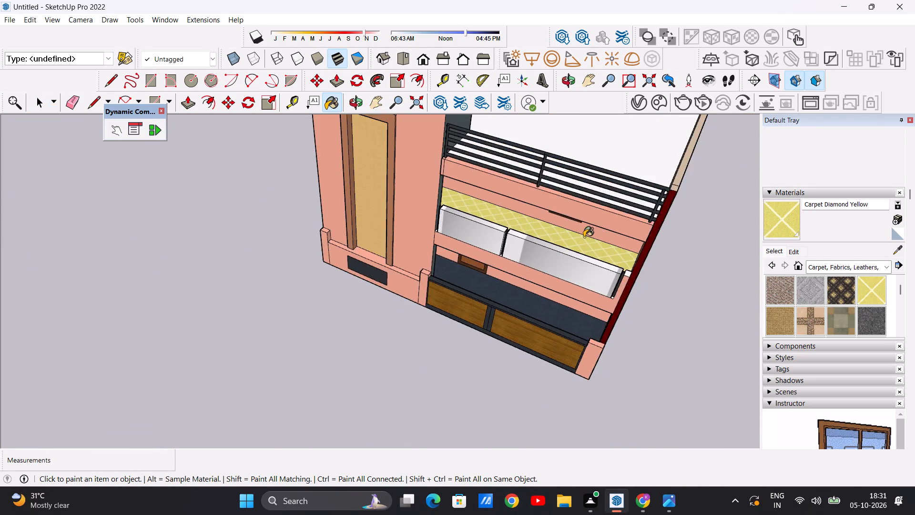
scroll(584, 237, "up", 19)
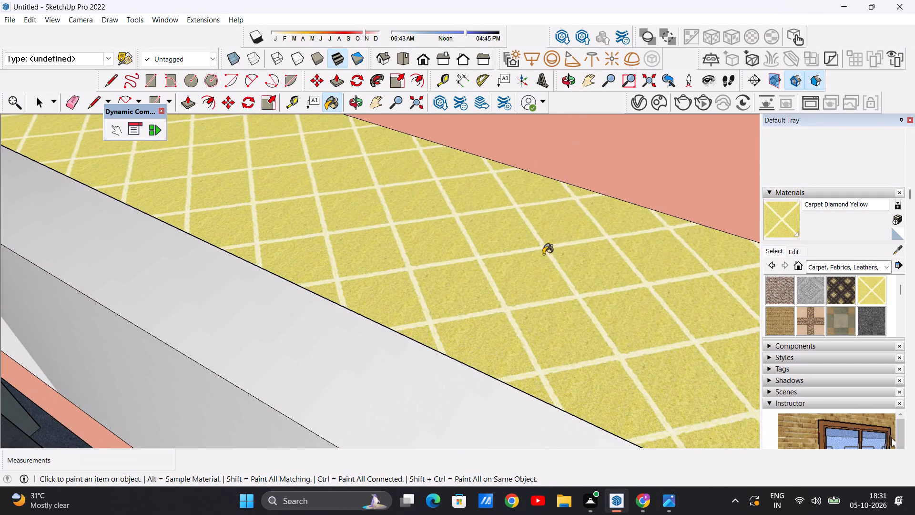
scroll(519, 258, "down", 20)
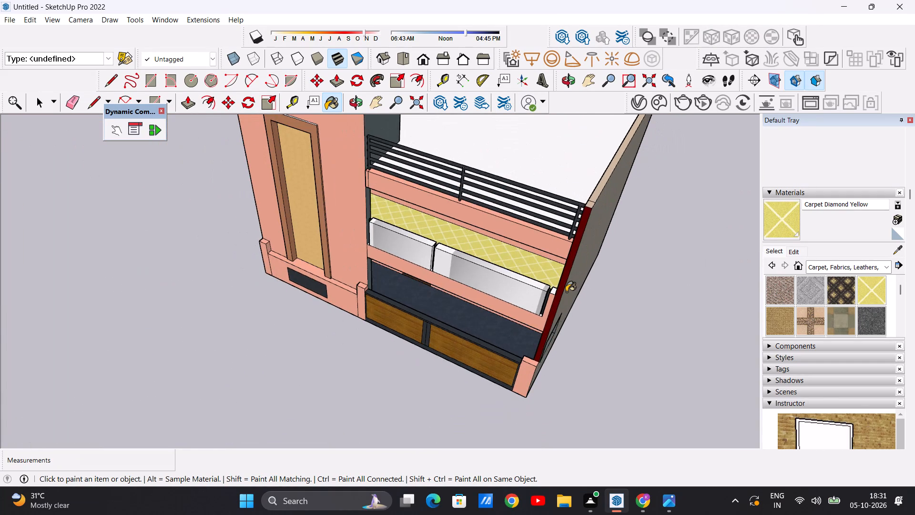
Paint the top of the short post at the balcony's side-wall end with Color B02 from the Colors collection.
scroll(566, 292, "up", 9)
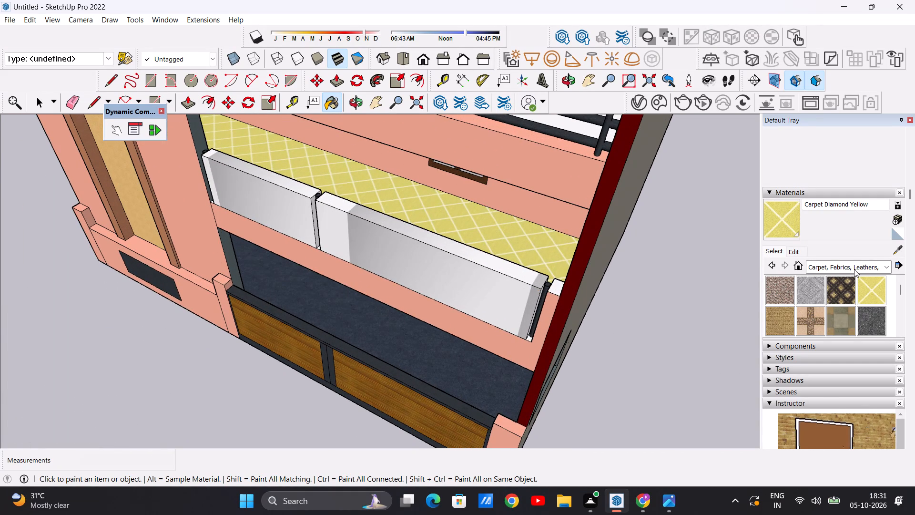
left_click(884, 264)
left_click(856, 308)
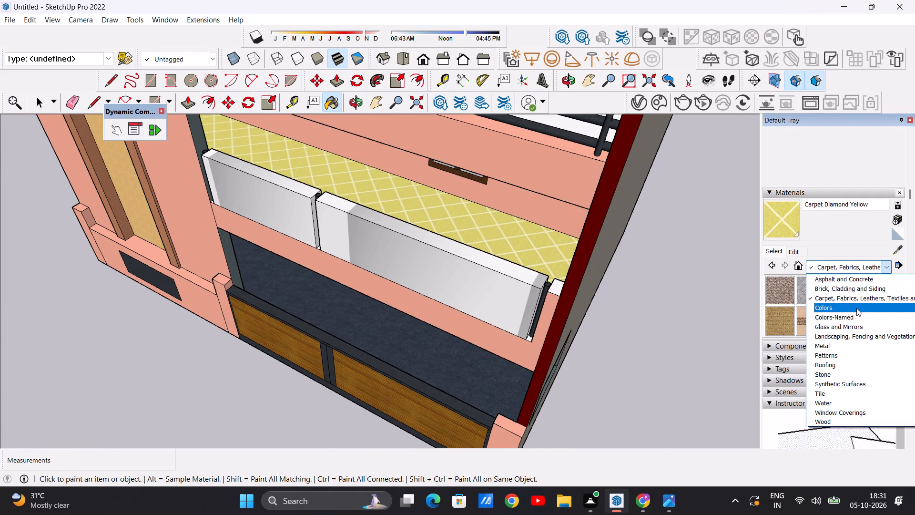
scroll(819, 296, "down", 1)
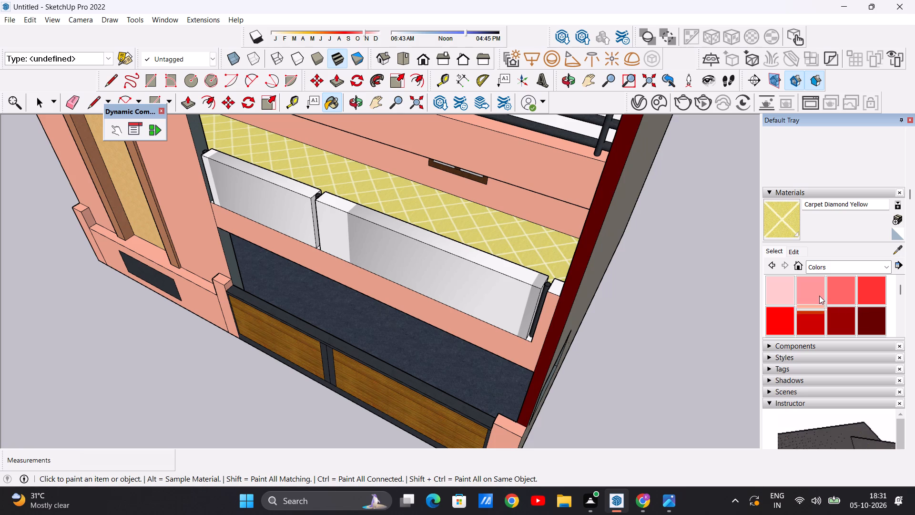
scroll(819, 296, "down", 1)
scroll(819, 296, "up", 2)
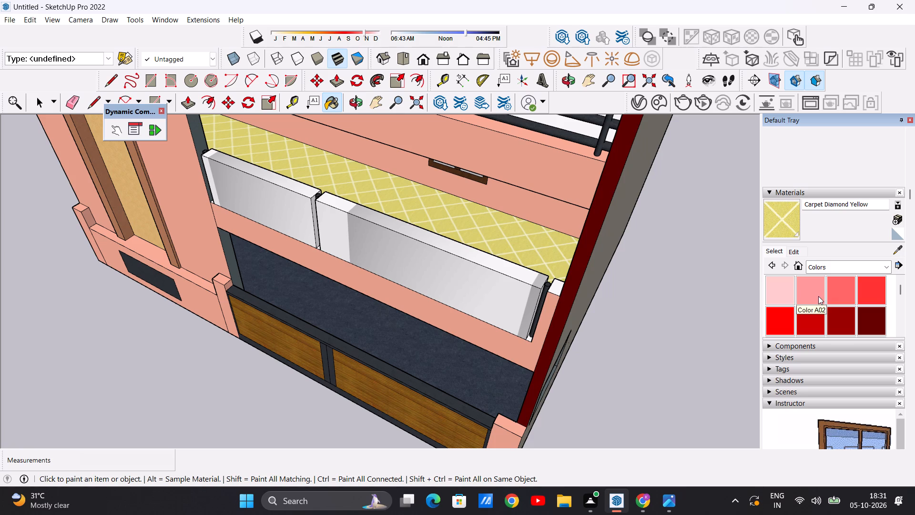
scroll(818, 297, "down", 5)
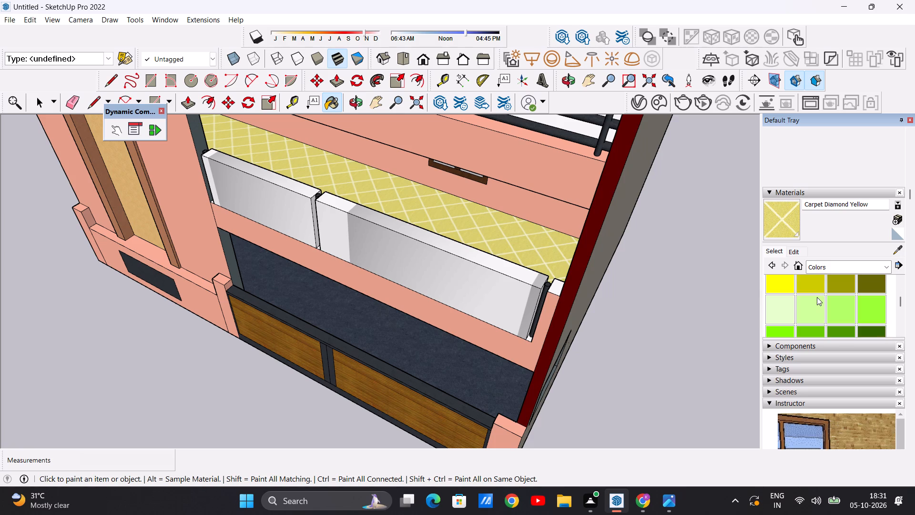
scroll(817, 297, "up", 4)
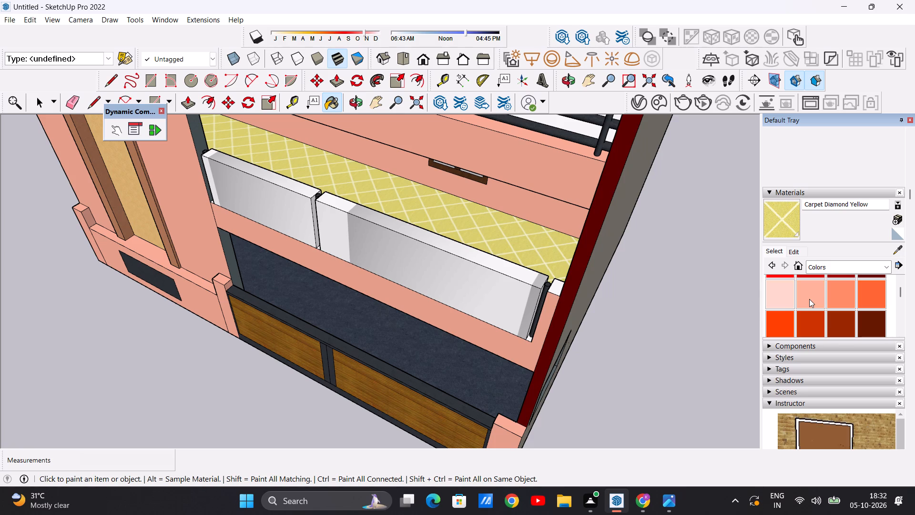
left_click(809, 299)
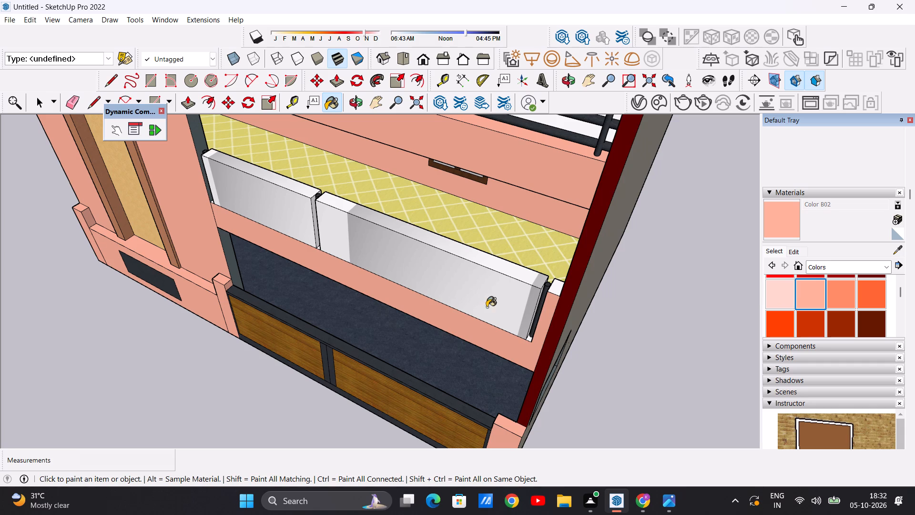
scroll(544, 304, "up", 6)
left_click(562, 282)
Paint the inner face of the balcony's side-wall end post and the ledge at its base with Color B02.
scroll(559, 284, "down", 11)
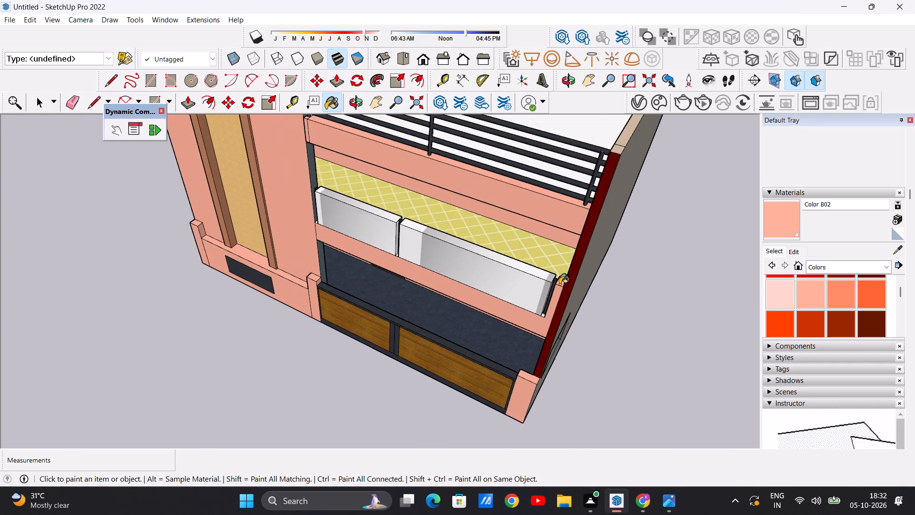
scroll(559, 284, "down", 4)
middle_click_drag(451, 292, 624, 259)
scroll(498, 216, "up", 14)
scroll(531, 208, "up", 10)
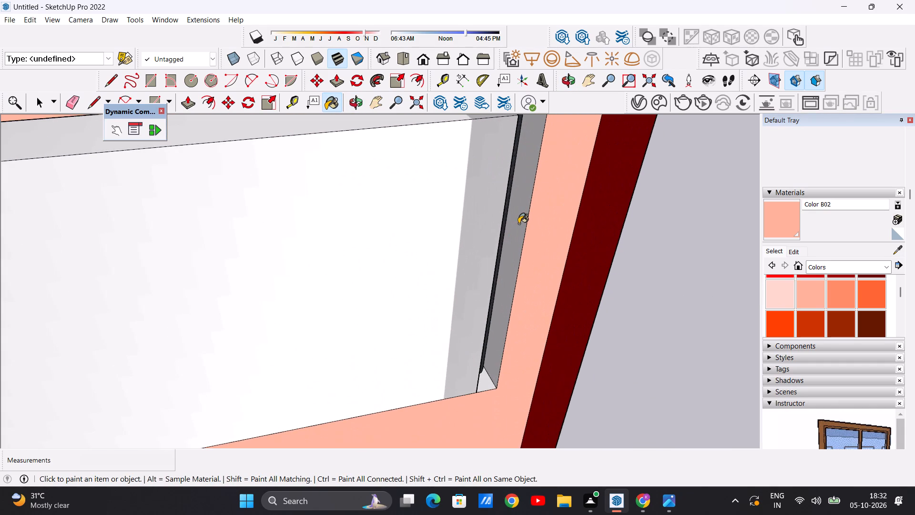
left_click(518, 224)
left_click(487, 387)
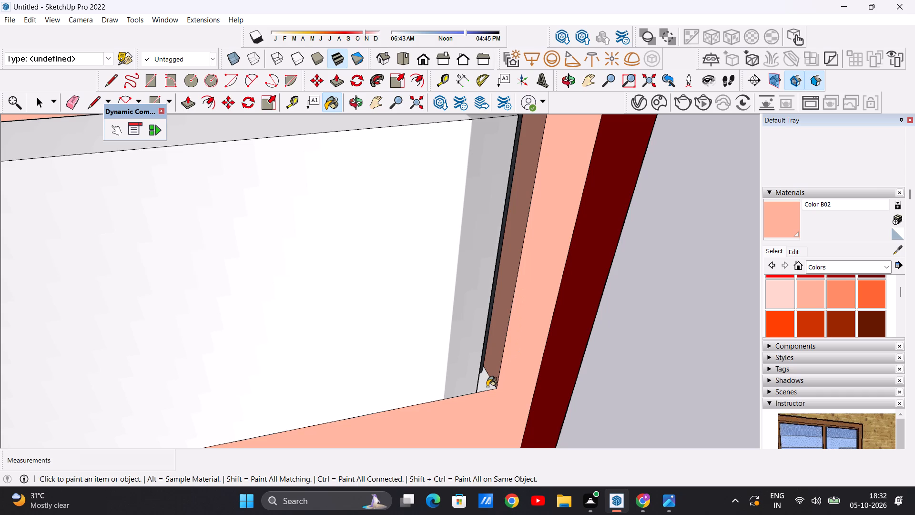
Paint the exposed ledge around the black post between the two balcony glass panels with Color B02.
scroll(476, 306, "down", 20)
scroll(476, 306, "down", 1)
scroll(346, 345, "up", 7)
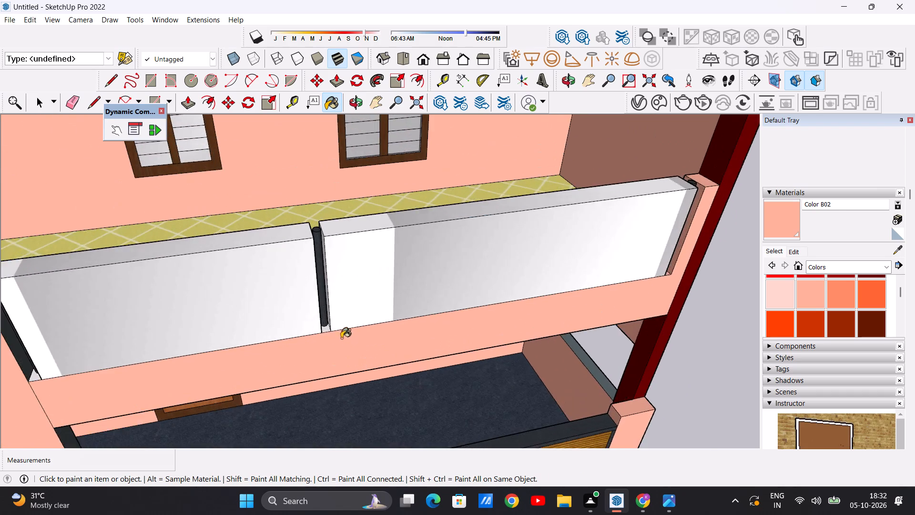
scroll(322, 329, "up", 7)
scroll(330, 333, "down", 1)
scroll(330, 333, "up", 15)
left_click(325, 321)
Paint the exposed ledge around the black post at the tower end of the balcony glass with Color B02.
scroll(345, 336, "down", 6)
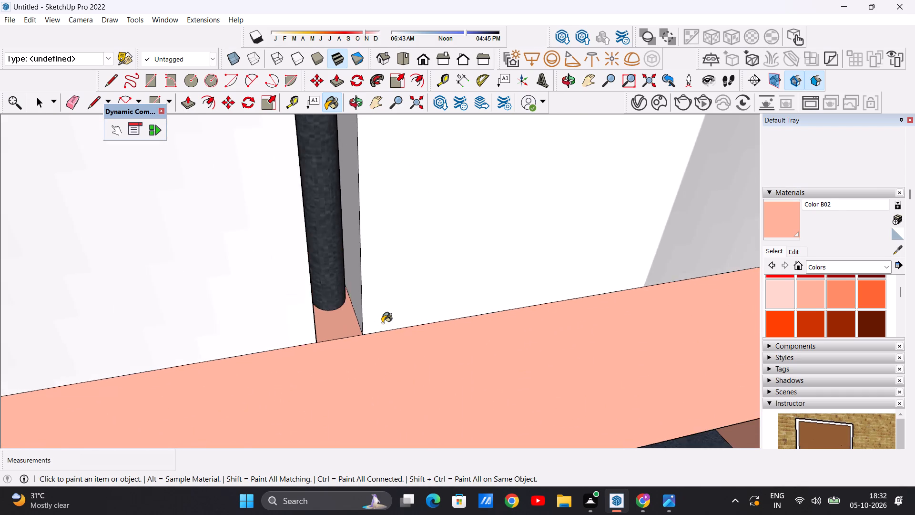
scroll(382, 323, "down", 20)
scroll(382, 323, "down", 6)
scroll(314, 320, "up", 10)
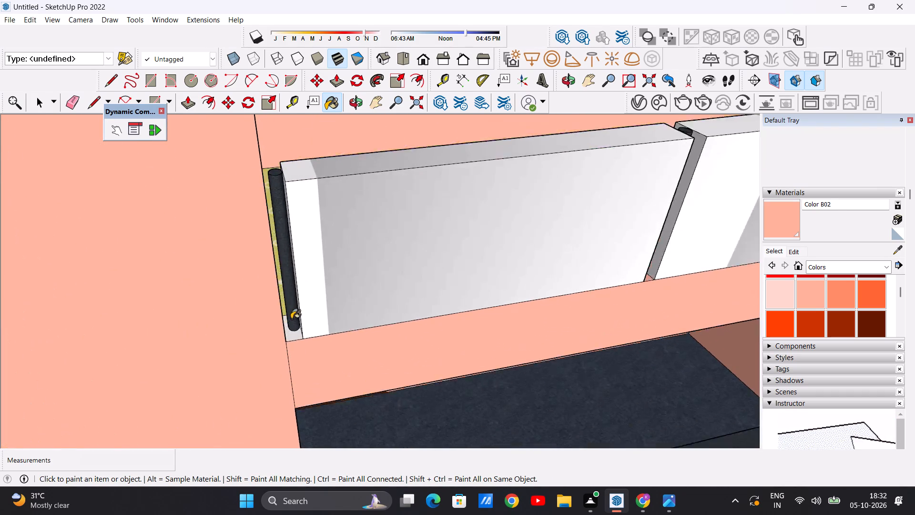
scroll(291, 319, "up", 20)
left_click(291, 344)
Examine the whole villa from raised, straight-front and corner angles, including the balcony glass, windows and terrace railing.
scroll(277, 346, "down", 9)
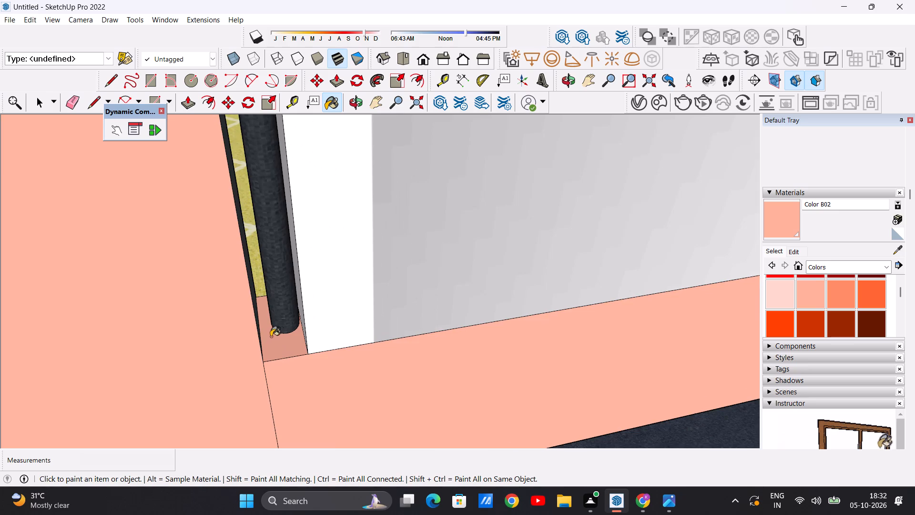
scroll(271, 337, "down", 20)
scroll(271, 337, "down", 12)
middle_click_drag(438, 295, 367, 299)
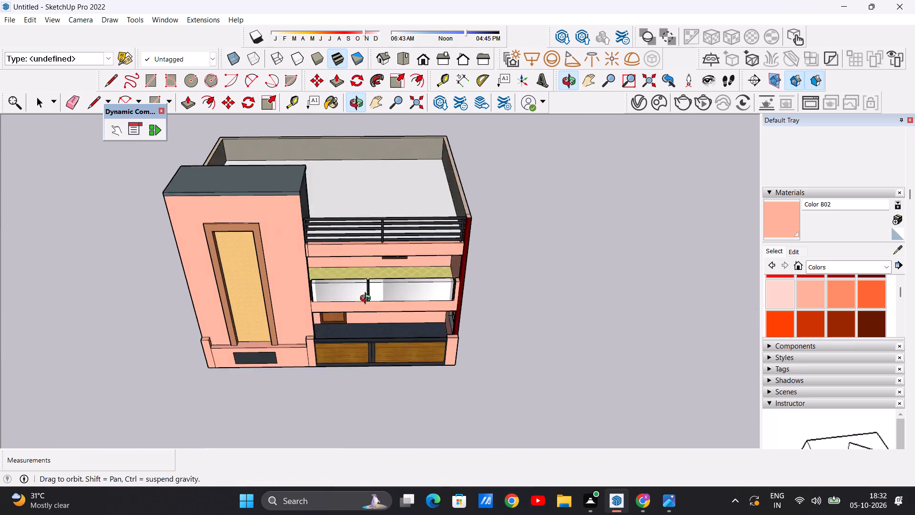
middle_click_drag(367, 299, 309, 332)
scroll(412, 265, "up", 18)
middle_click_drag(500, 268, 373, 279)
scroll(437, 267, "down", 17)
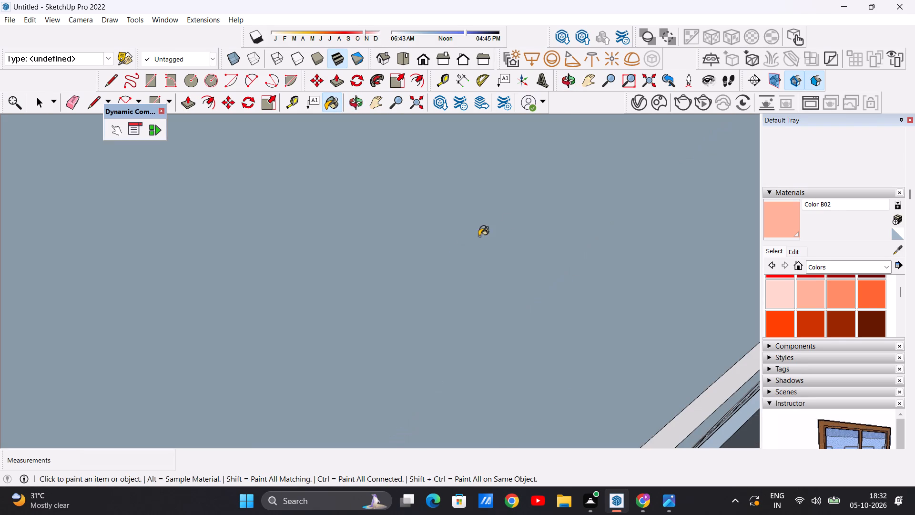
left_click(422, 55)
scroll(450, 224, "down", 4)
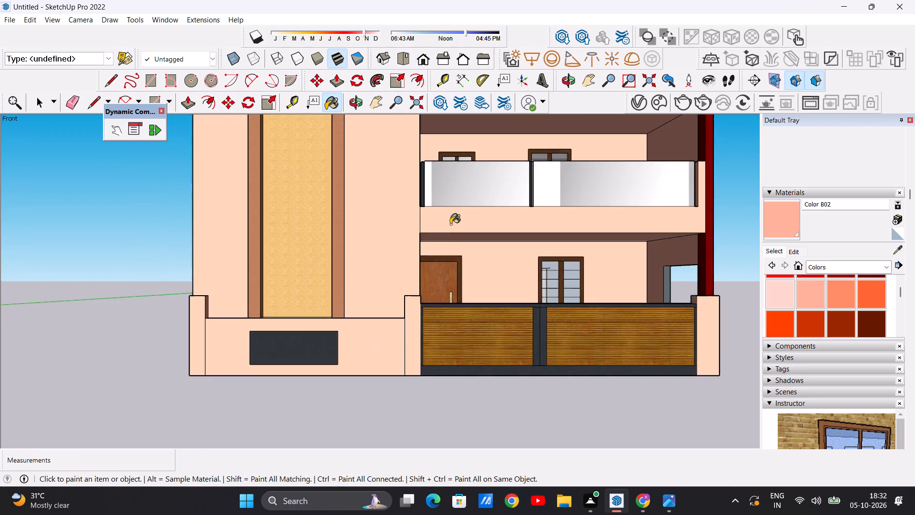
scroll(450, 224, "down", 20)
scroll(526, 179, "up", 6)
middle_click_drag(485, 206, 358, 268)
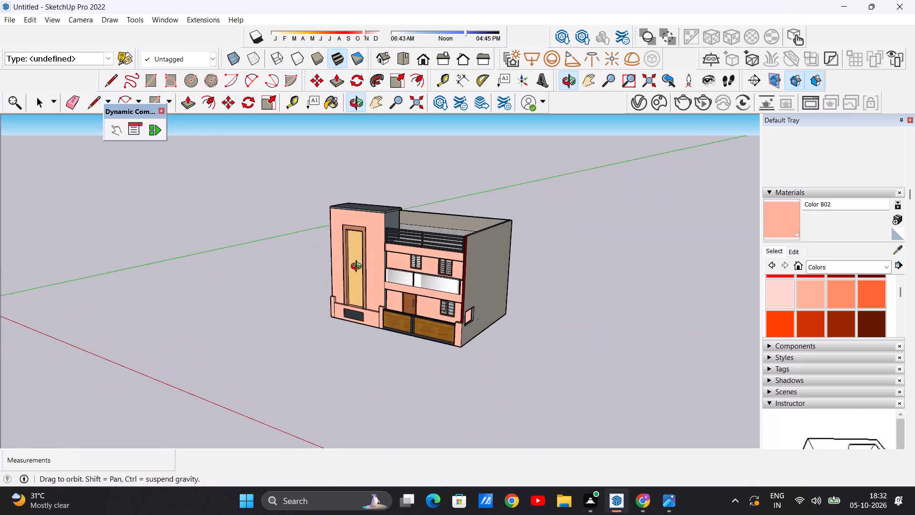
middle_click_drag(358, 268, 358, 268)
scroll(433, 260, "up", 7)
key("space")
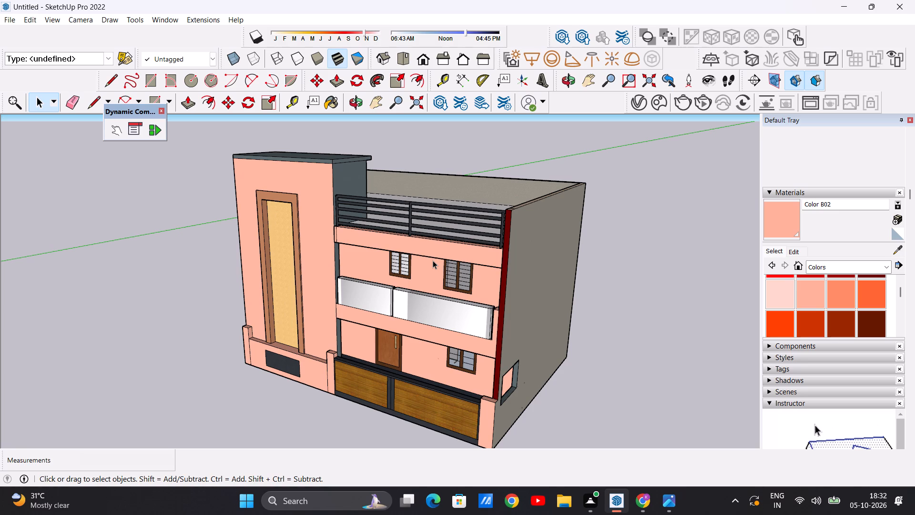
scroll(410, 289, "down", 3)
scroll(425, 266, "up", 1)
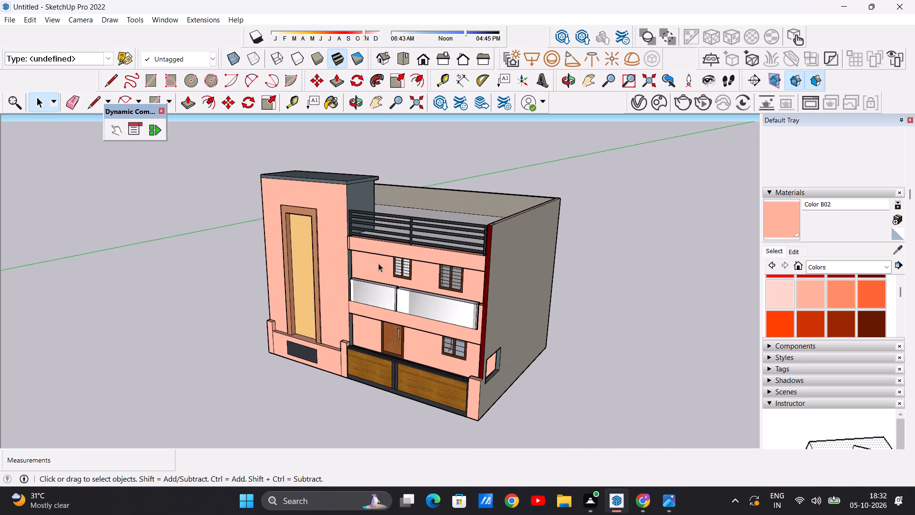
scroll(369, 268, "up", 7)
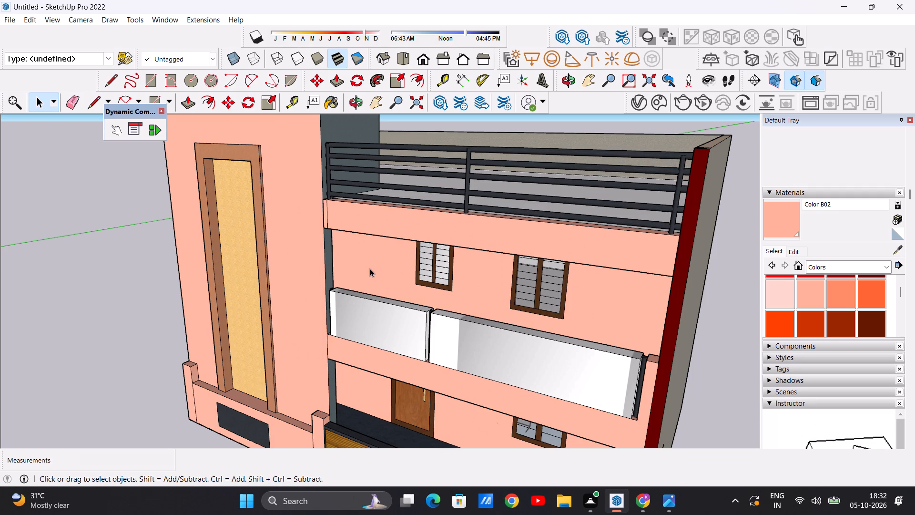
scroll(386, 267, "down", 5)
scroll(369, 285, "up", 6)
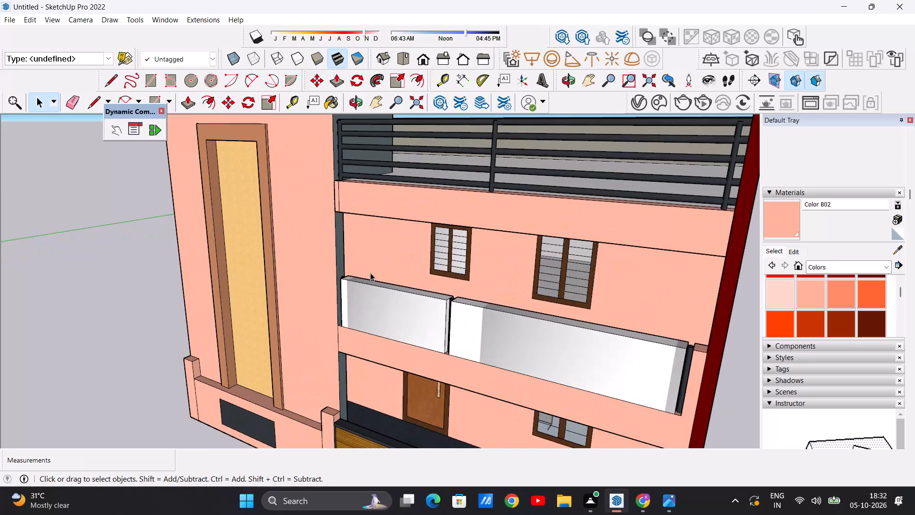
Examine the villa's front facade and the plain side wall beside the tower from low and raised angles.
middle_click_drag(370, 280, 509, 264)
scroll(515, 257, "down", 14)
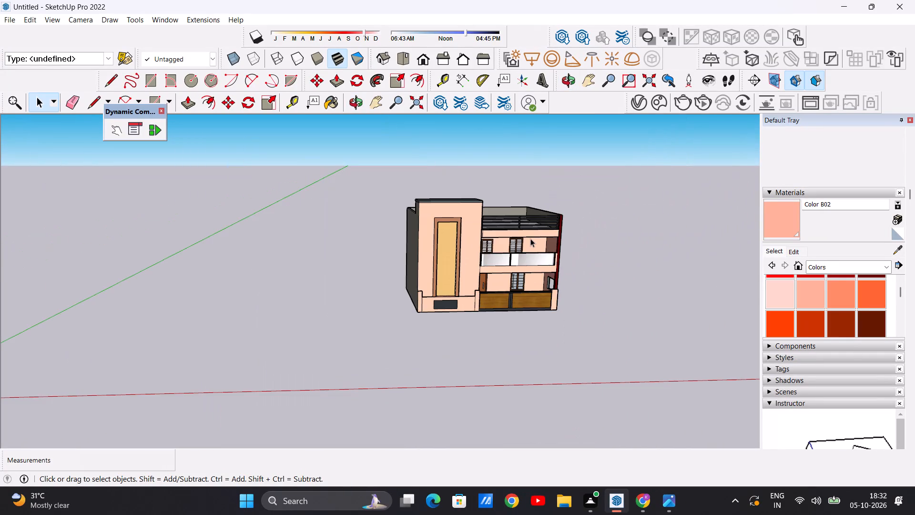
middle_click_drag(473, 264, 525, 254)
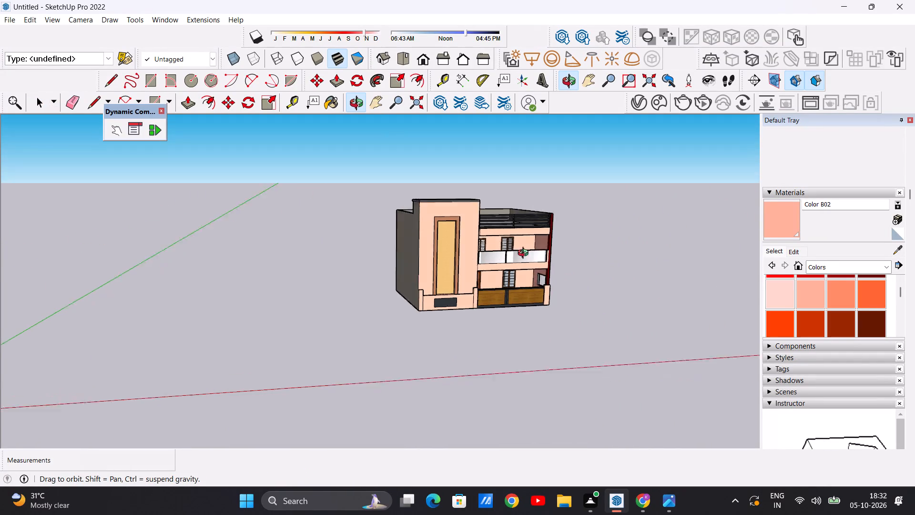
middle_click_drag(525, 254, 386, 269)
scroll(421, 314, "up", 6)
middle_click_drag(373, 291, 539, 272)
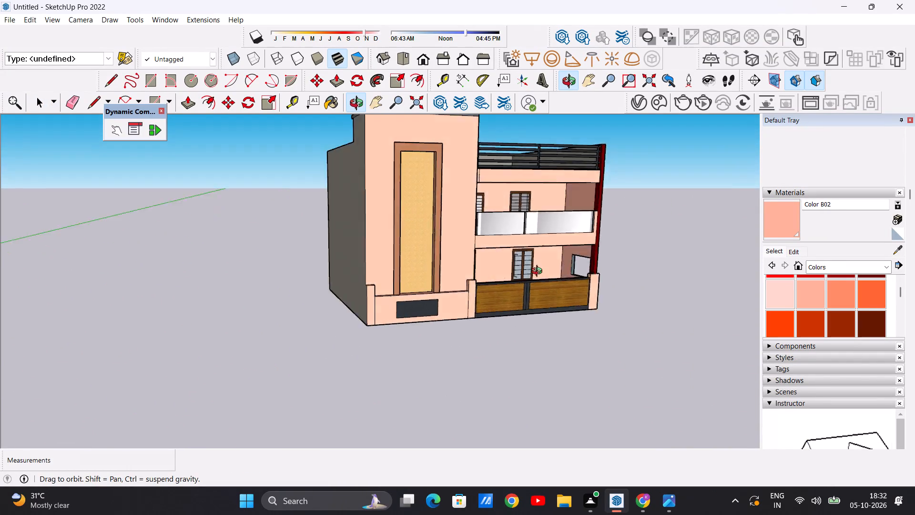
middle_click_drag(539, 272, 589, 289)
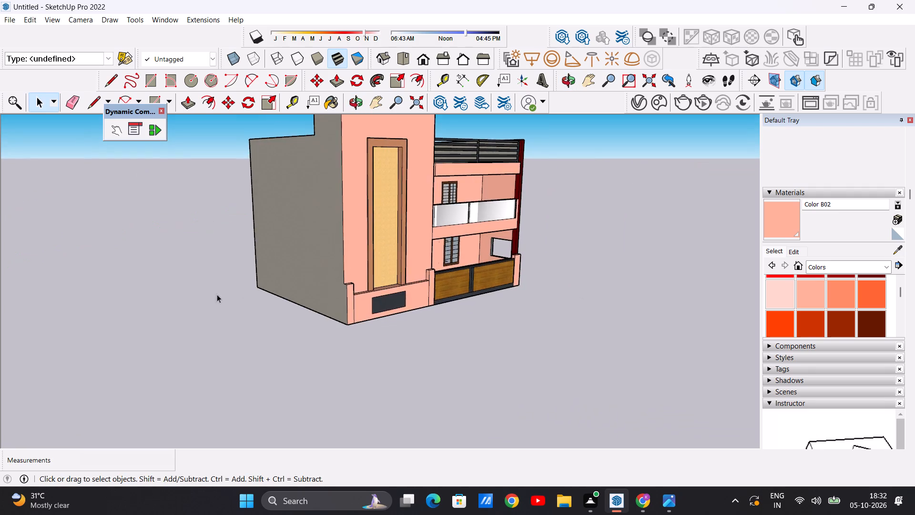
scroll(231, 289, "up", 5)
middle_click_drag(376, 288, 384, 359)
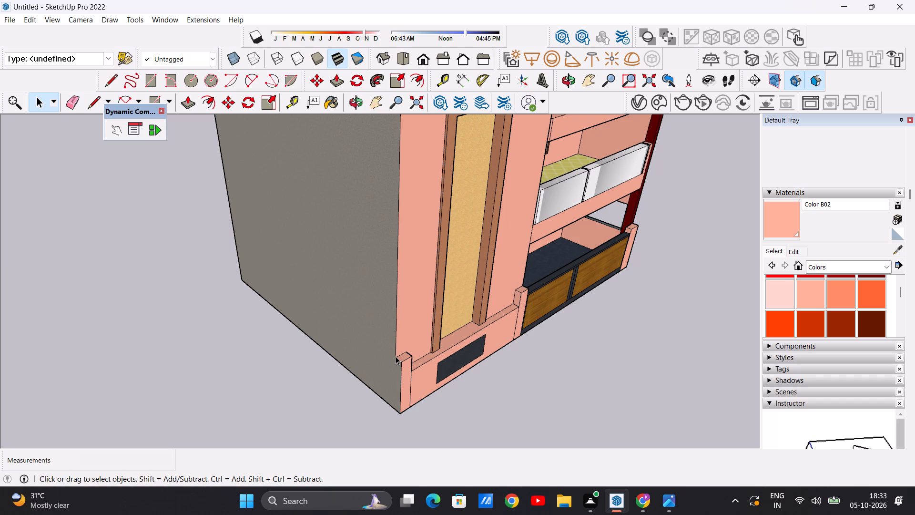
scroll(401, 306, "down", 8)
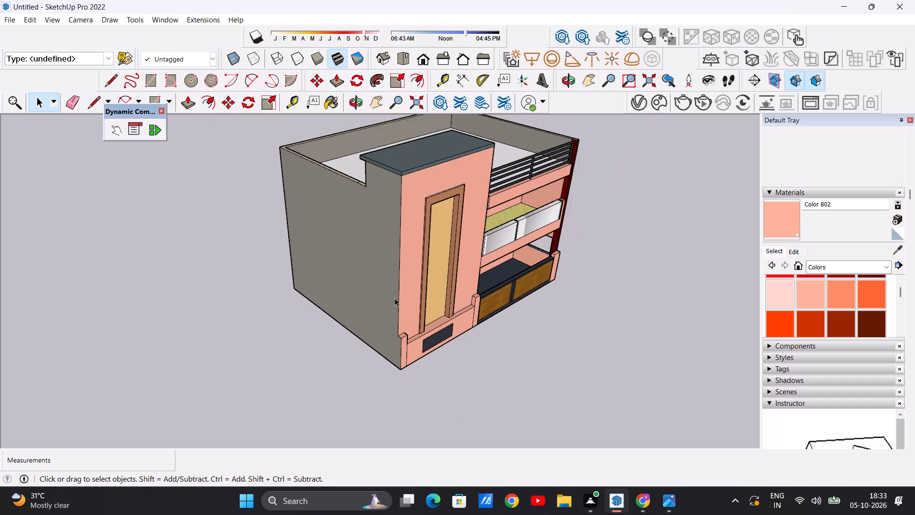
scroll(395, 298, "down", 3)
scroll(377, 269, "up", 5)
middle_click_drag(467, 279, 233, 237)
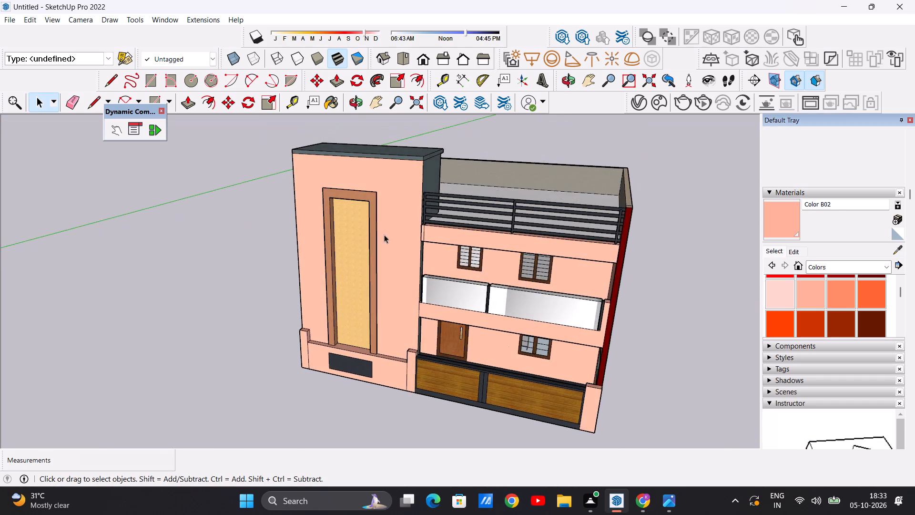
Examine the villa's terrace, tower roof slab and both outer side walls from above and around.
scroll(392, 226, "down", 9)
middle_click_drag(523, 254, 243, 324)
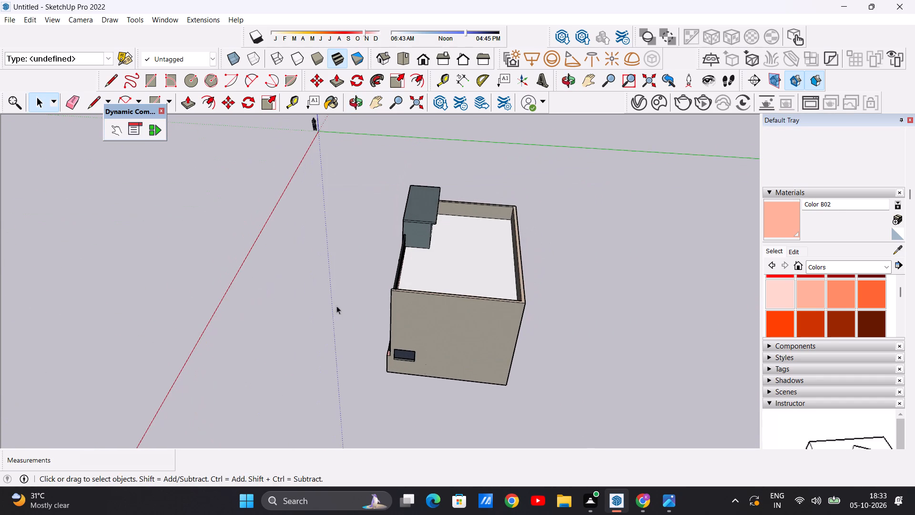
middle_click_drag(506, 252, 514, 365)
scroll(473, 313, "up", 7)
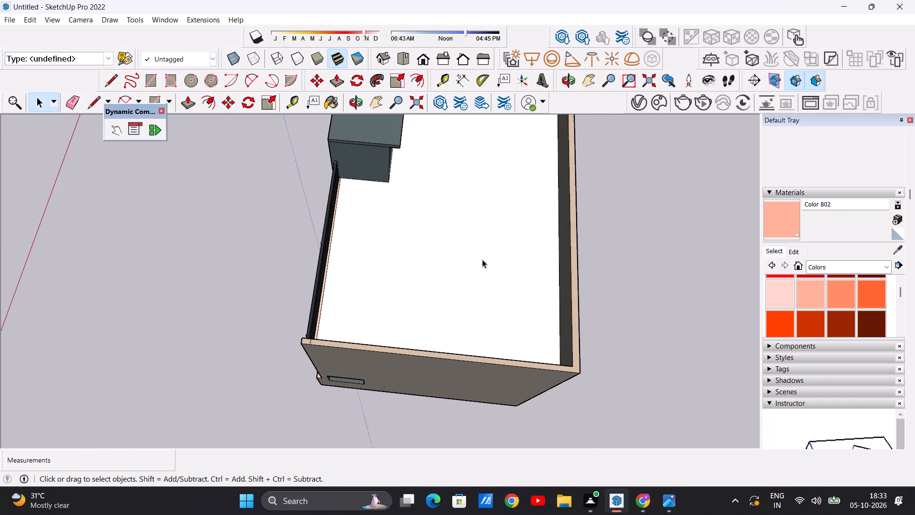
scroll(492, 249, "down", 14)
middle_click_drag(309, 290, 640, 219)
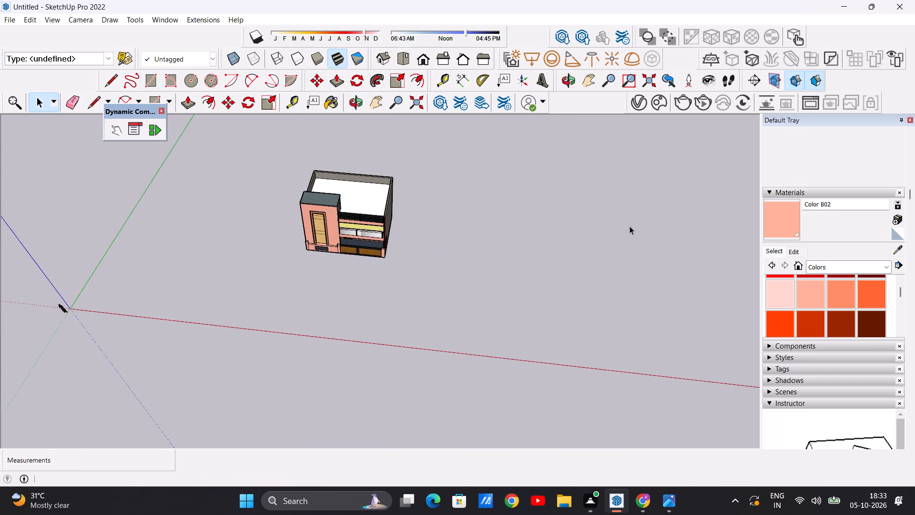
middle_click_drag(187, 326, 294, 229)
middle_click_drag(358, 280, 314, 239)
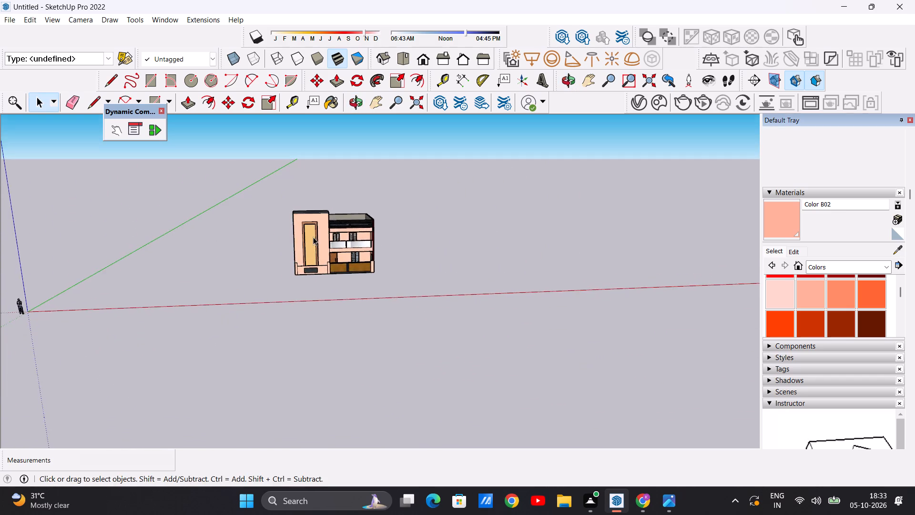
scroll(328, 243, "up", 7)
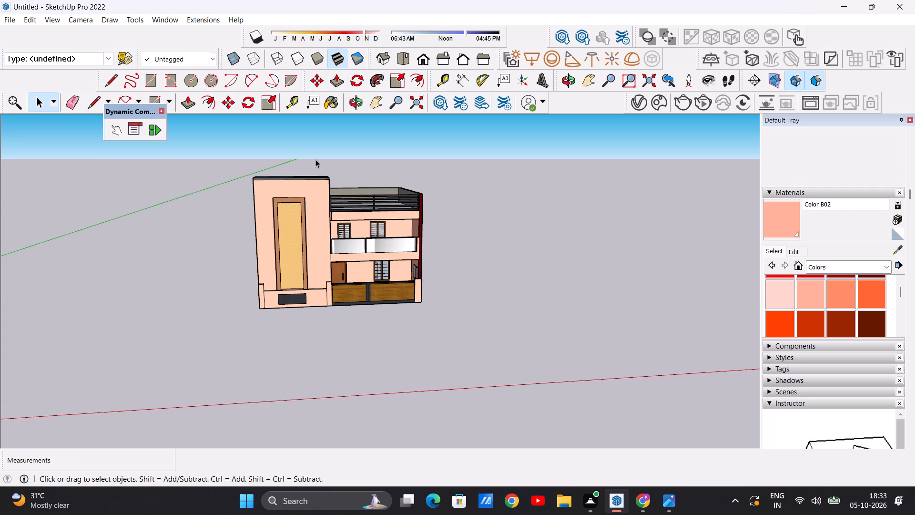
scroll(315, 159, "up", 7)
scroll(314, 165, "down", 7)
middle_click_drag(357, 176, 47, 275)
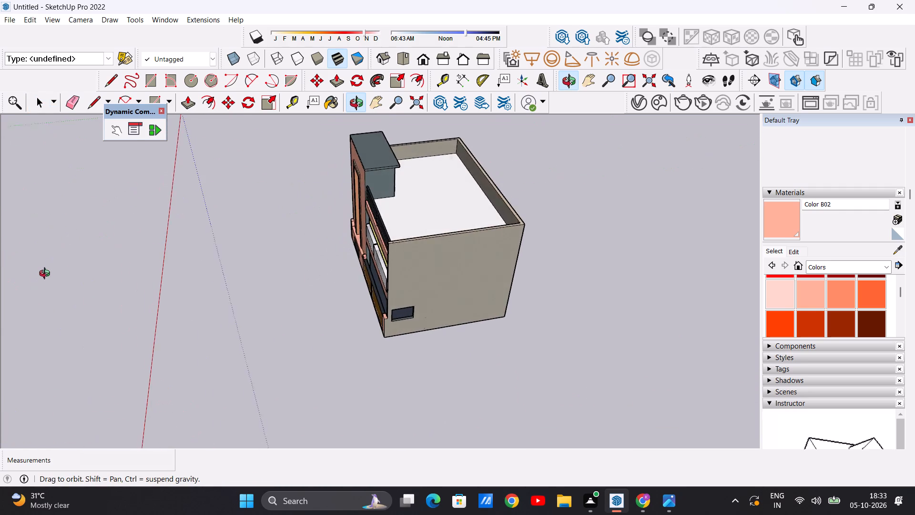
middle_click_drag(47, 275, 474, 198)
middle_click_drag(111, 242, 158, 252)
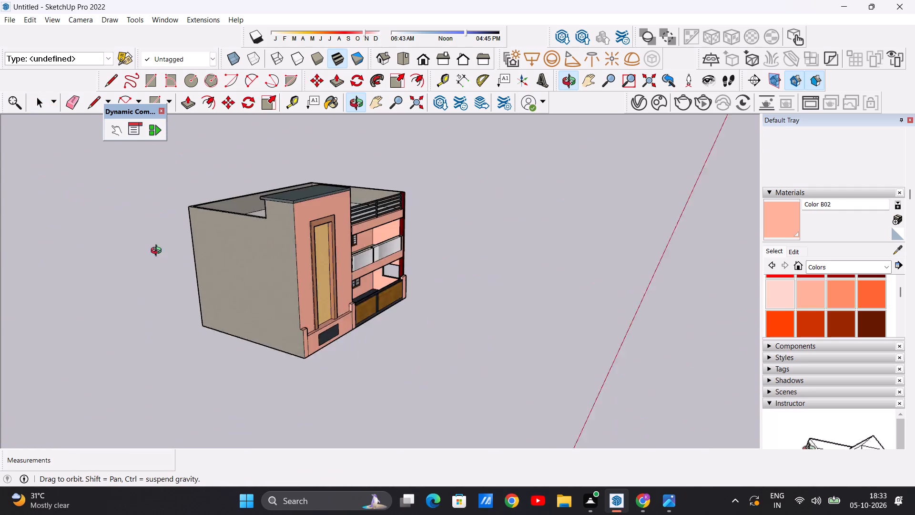
middle_click_drag(158, 252, 87, 257)
Examine the front elevation from corner, eye-level and raised views, including the gate and compound wall.
scroll(507, 268, "up", 1)
middle_click_drag(555, 269, 345, 268)
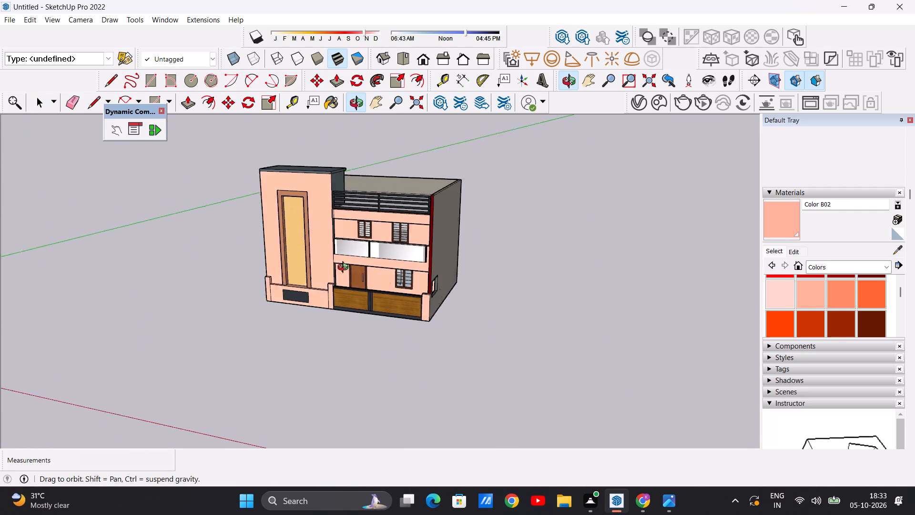
middle_click_drag(345, 268, 357, 289)
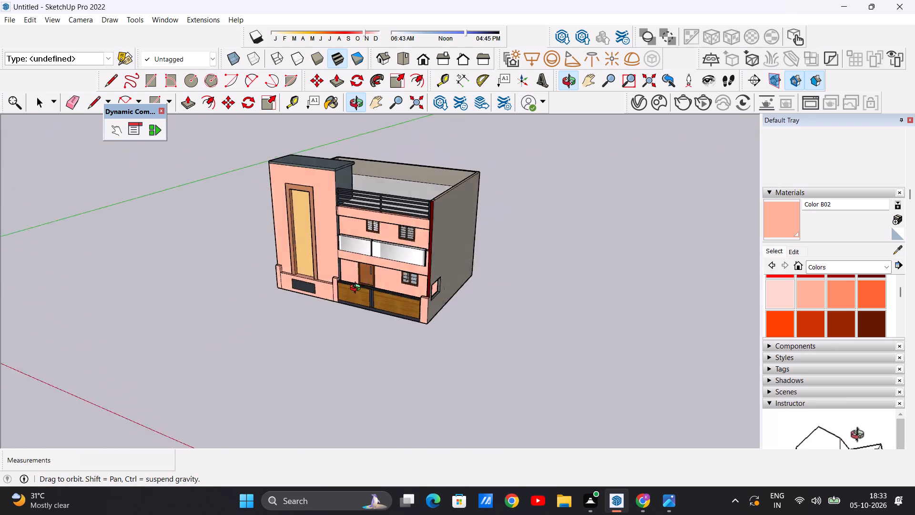
middle_click_drag(357, 289, 381, 282)
middle_click_drag(387, 280, 393, 278)
middle_click_drag(415, 274, 423, 272)
middle_click_drag(426, 272, 455, 209)
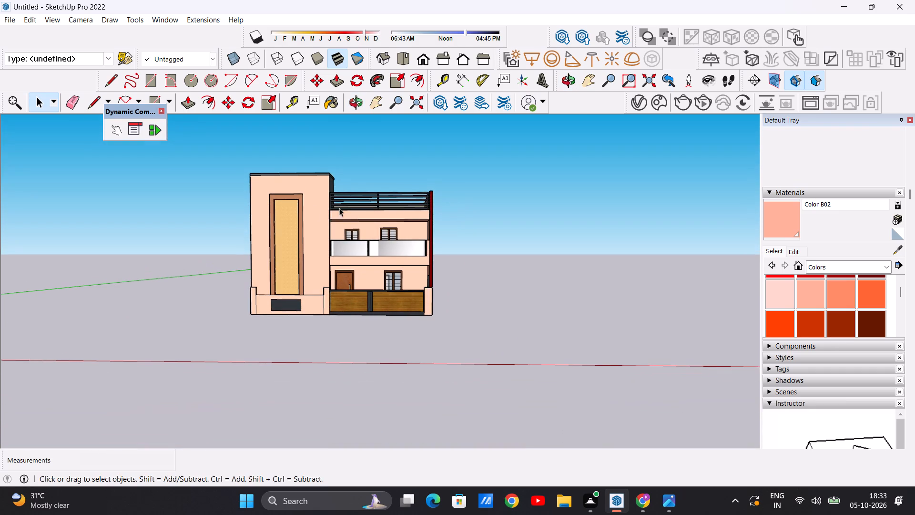
scroll(296, 188, "up", 6)
scroll(299, 206, "down", 3)
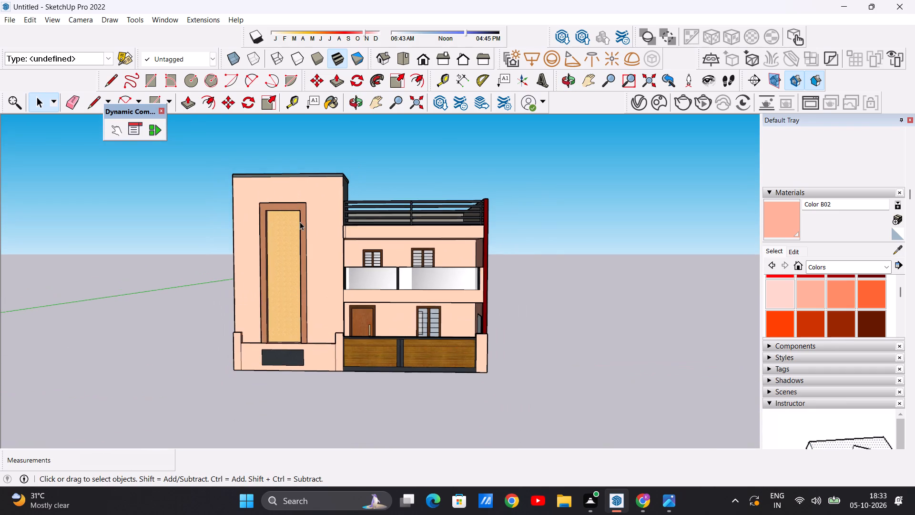
scroll(300, 222, "down", 4)
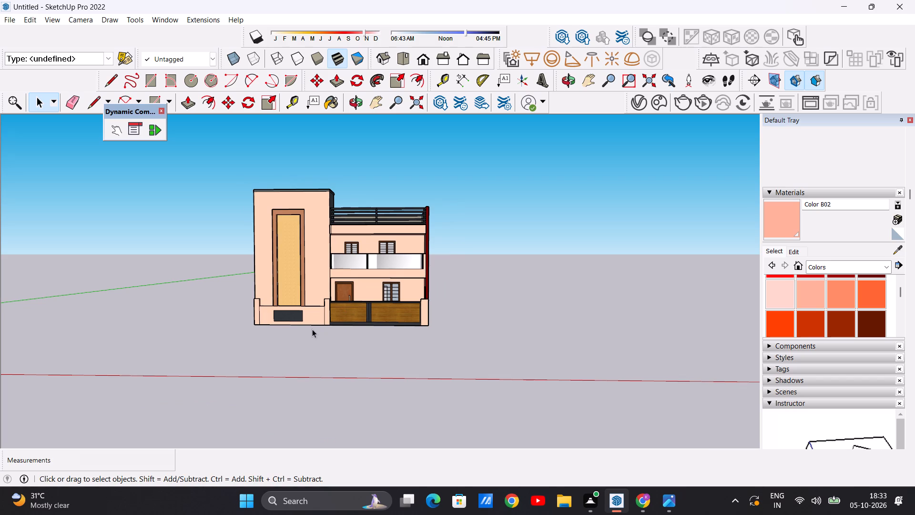
middle_click_drag(323, 319, 331, 402)
scroll(346, 321, "up", 6)
scroll(360, 316, "down", 1)
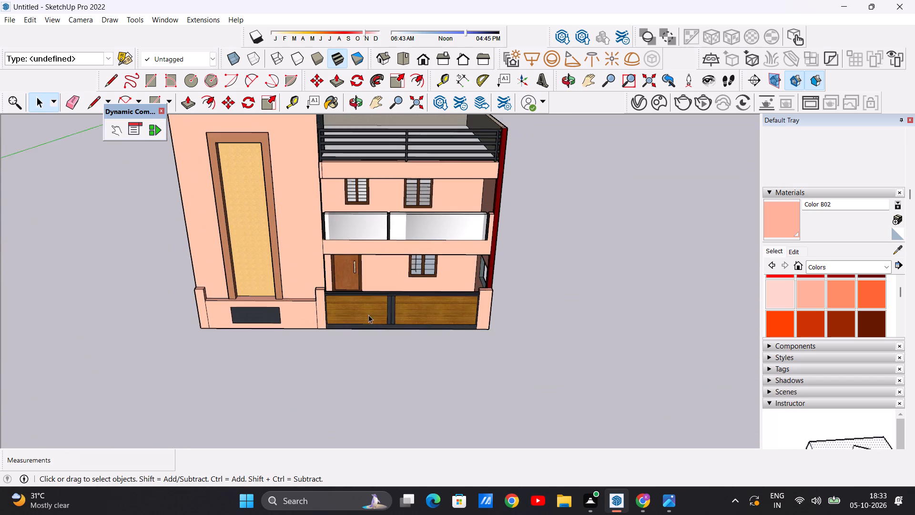
Push/Pull the front face of the compound-wall pillar at the tower's outer corner forward about 8 1/16".
scroll(368, 315, "down", 3)
middle_click_drag(184, 315, 326, 330)
scroll(315, 370, "up", 8)
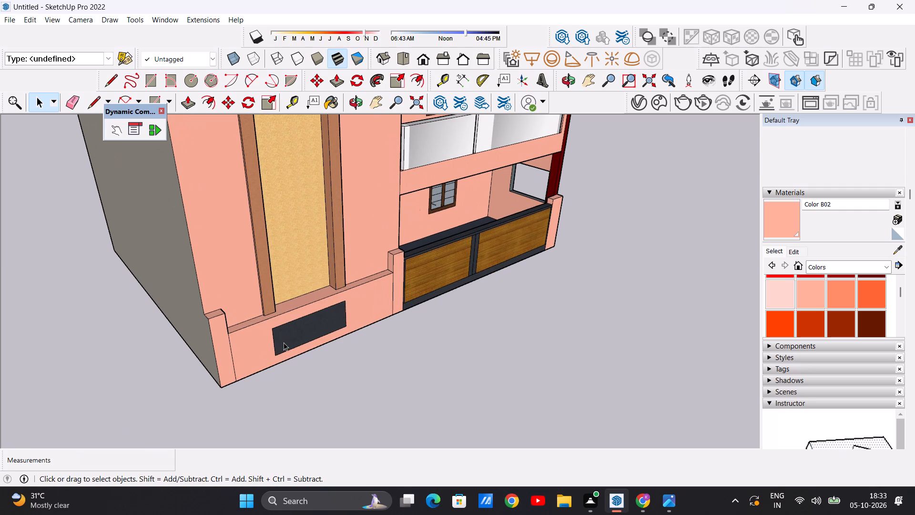
key("p")
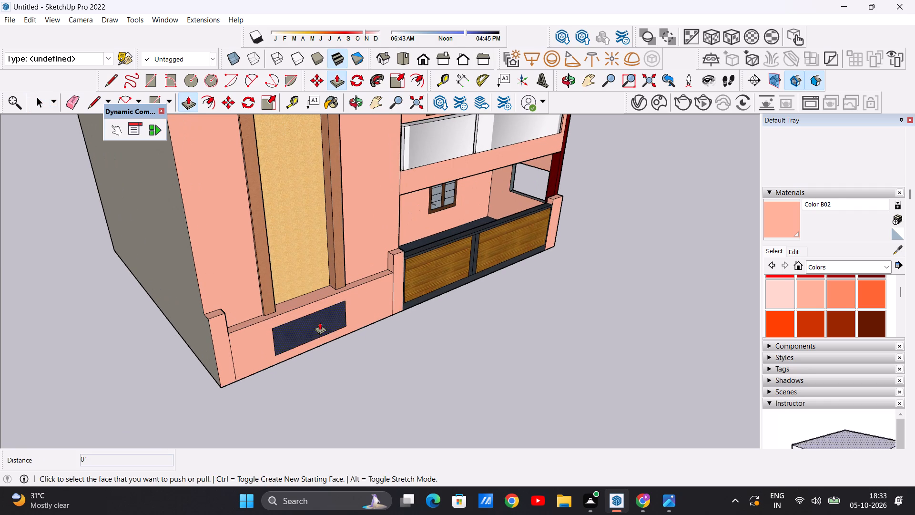
scroll(224, 338, "up", 4)
left_click(224, 338)
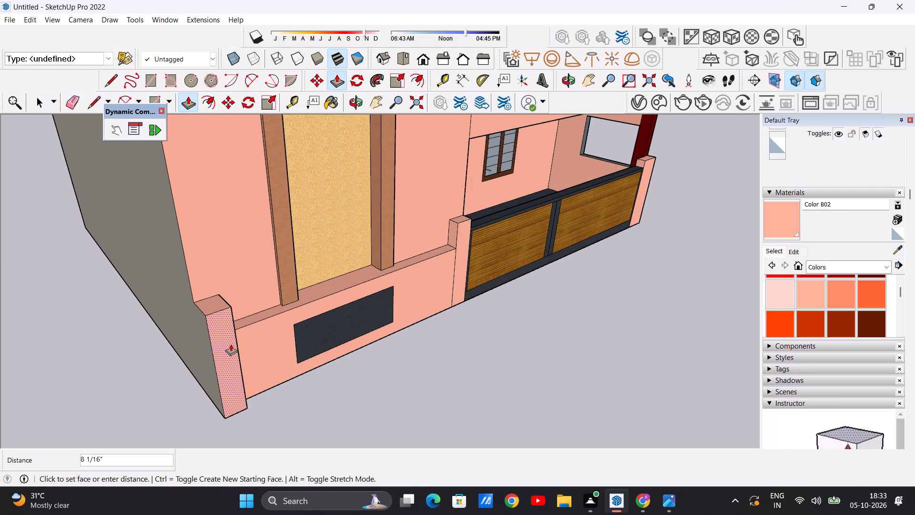
left_click(231, 344)
Push/Pull the front face of the pillar between the tower and gate forward 8 1/16", flush with the outer corner pillar.
middle_click_drag(424, 371, 322, 373)
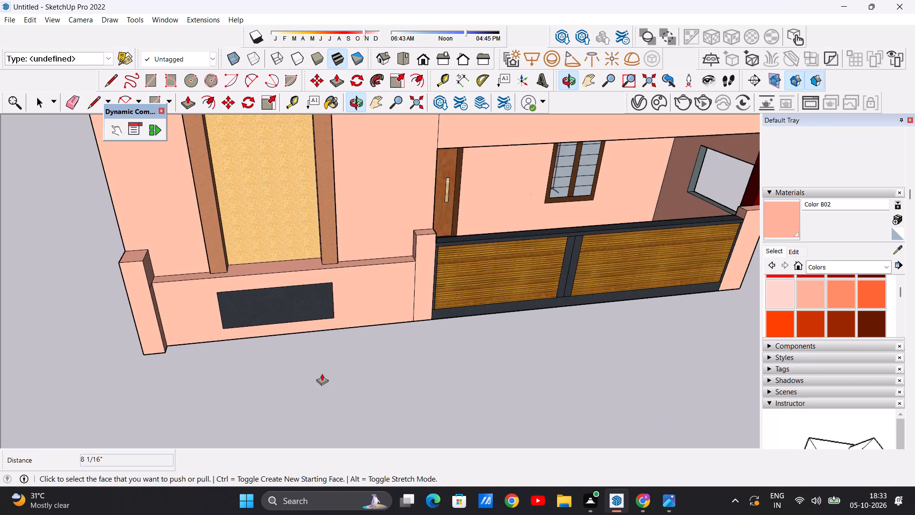
scroll(333, 374, "down", 7)
middle_click_drag(347, 373, 270, 406)
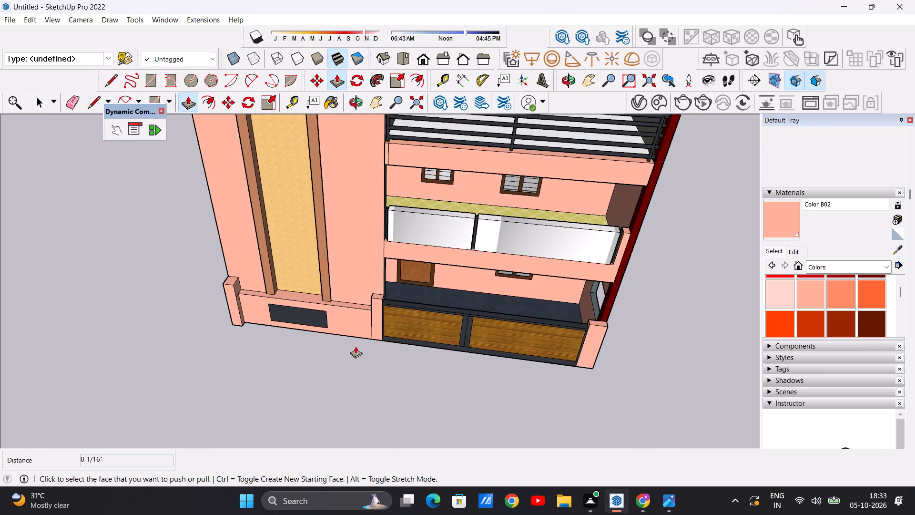
scroll(377, 327, "up", 7)
left_click(372, 318)
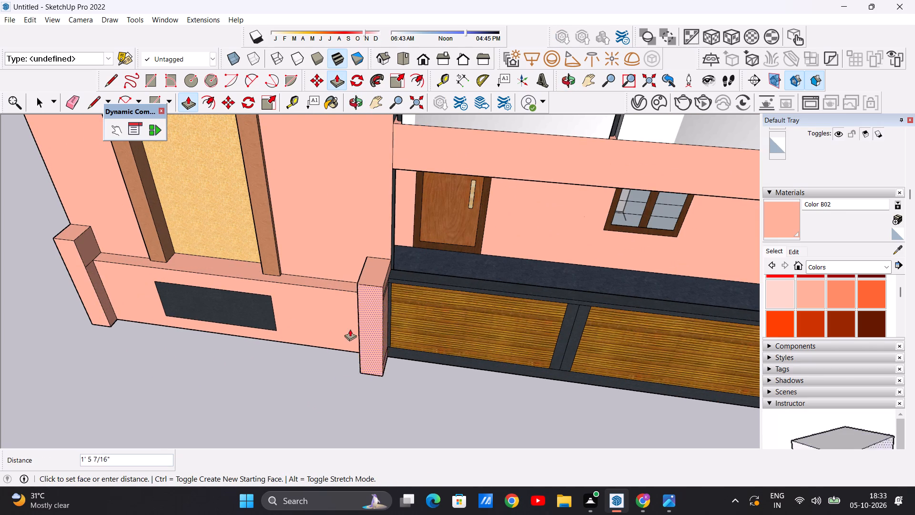
scroll(376, 326, "down", 6)
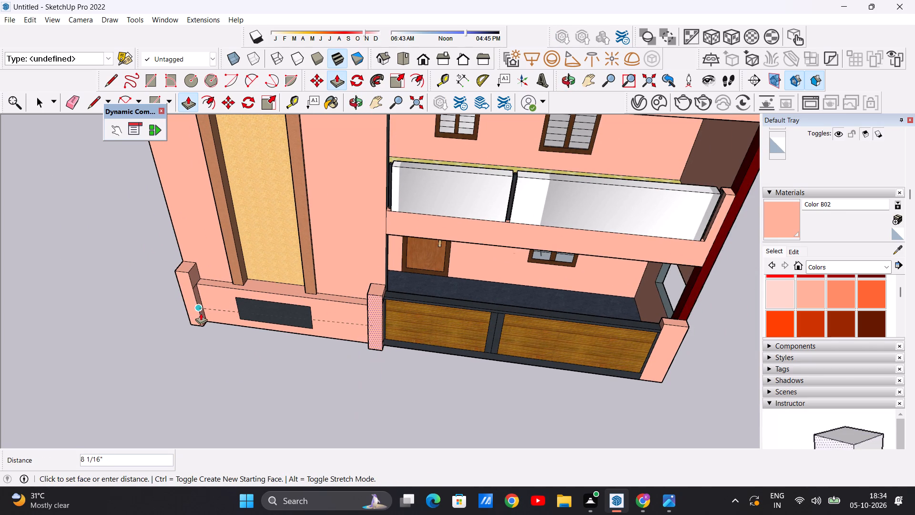
left_click(203, 323)
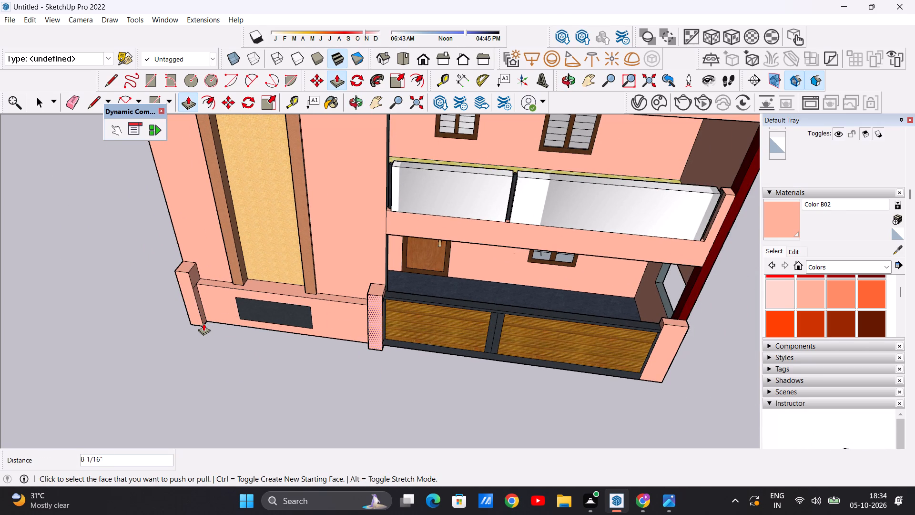
key("space")
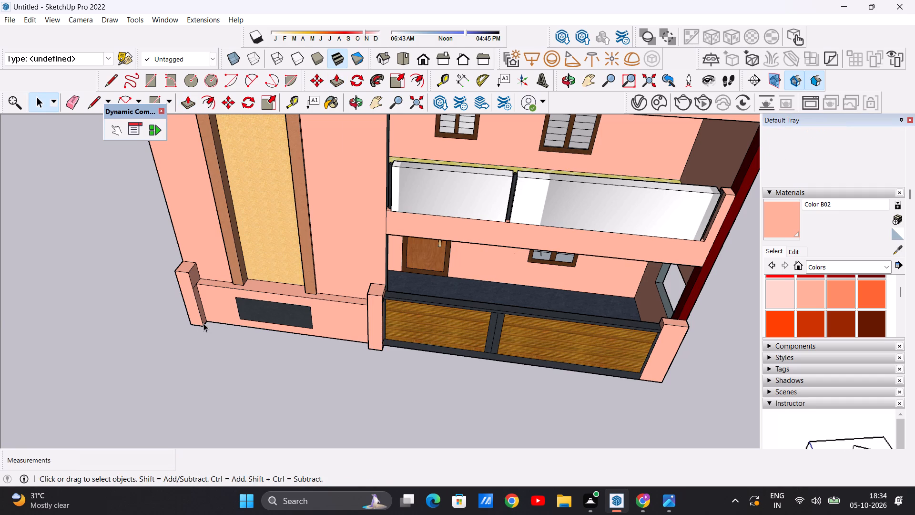
Push/Pull the front face of the pillar at the gate's far end forward 8 1/16", flush with the pillar between tower and gate.
scroll(203, 323, "down", 8)
scroll(458, 343, "up", 3)
middle_click_drag(410, 347, 511, 336)
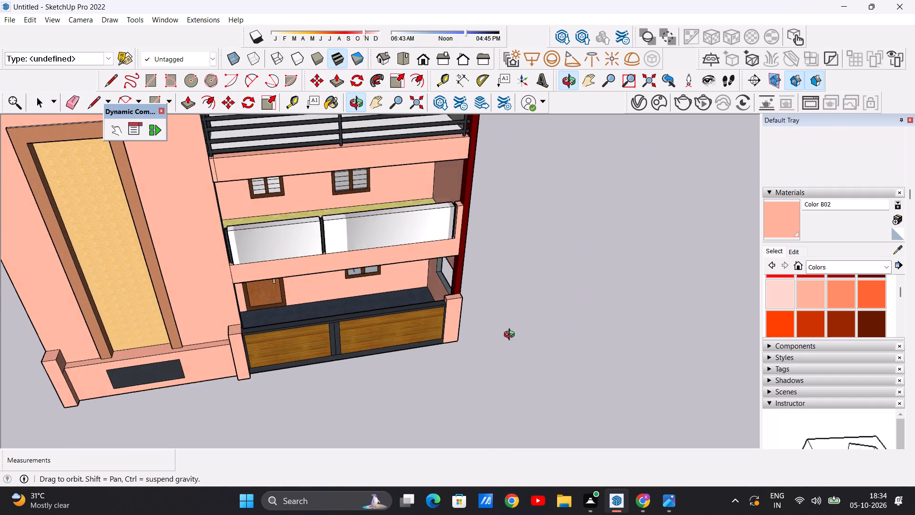
middle_click_drag(511, 336, 414, 358)
scroll(449, 346, "up", 5)
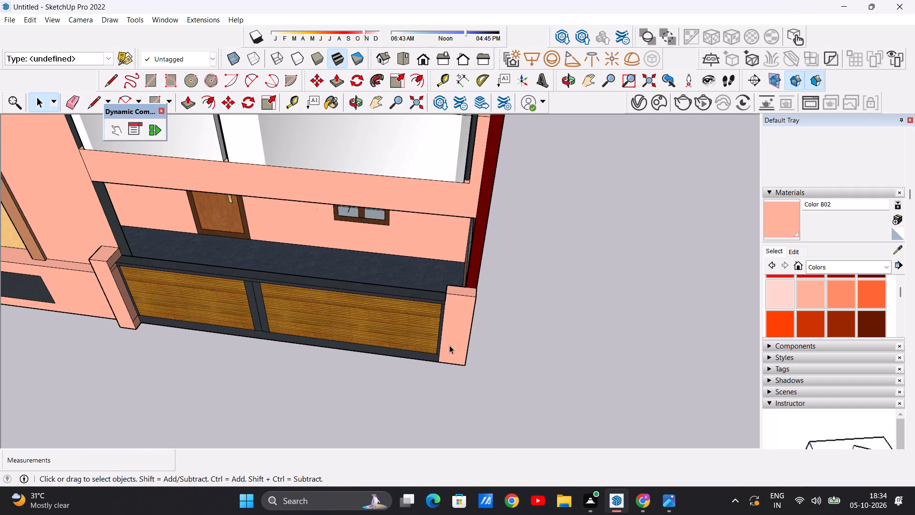
key("p")
left_click(457, 313)
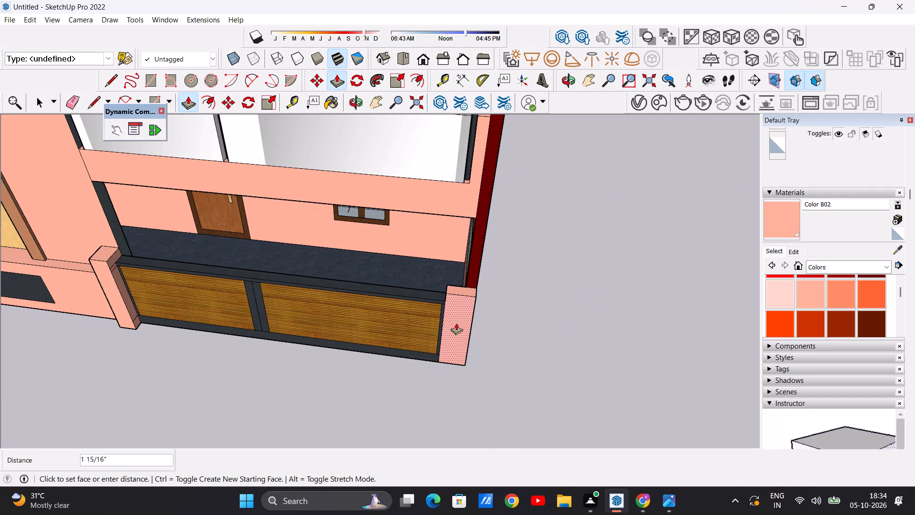
scroll(464, 320, "down", 6)
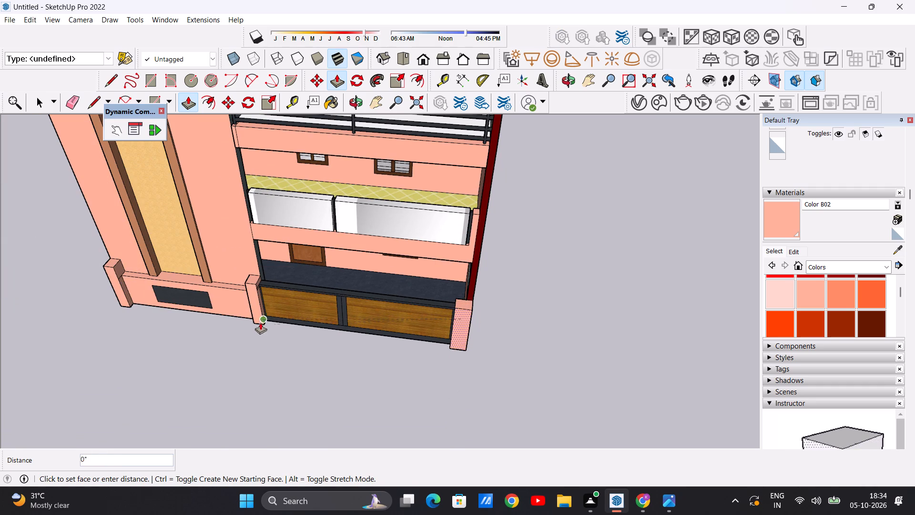
left_click(263, 325)
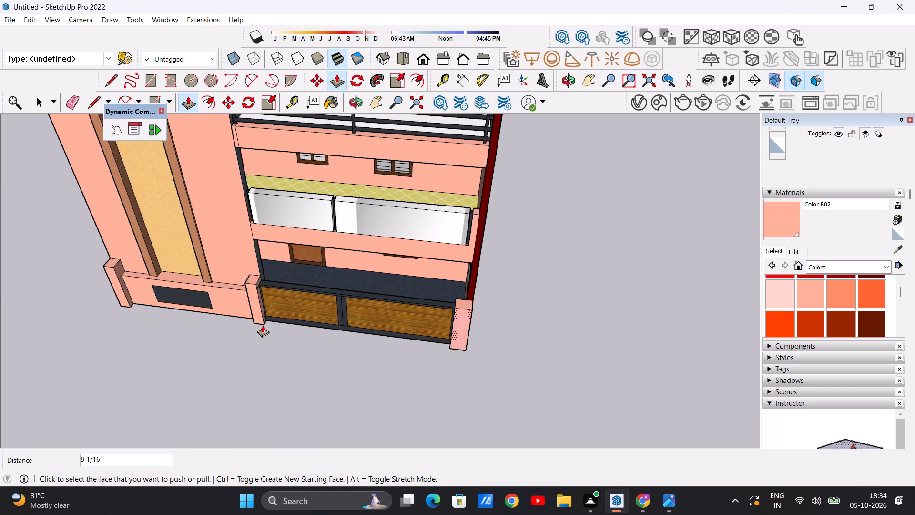
key("space")
scroll(307, 346, "down", 8)
middle_click_drag(272, 351, 308, 343)
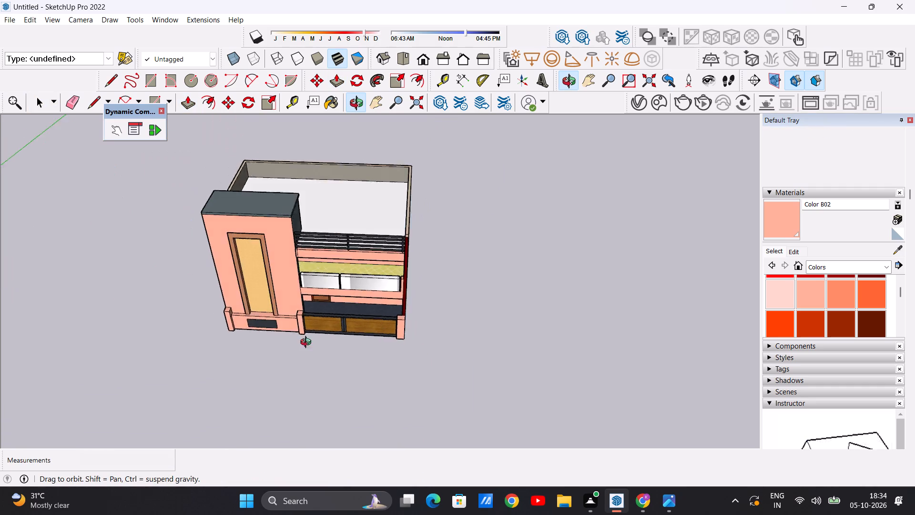
Erase the stray horizontal edges near the top of the gate-side face on the pillar at the gate's far end.
middle_click_drag(308, 343, 454, 306)
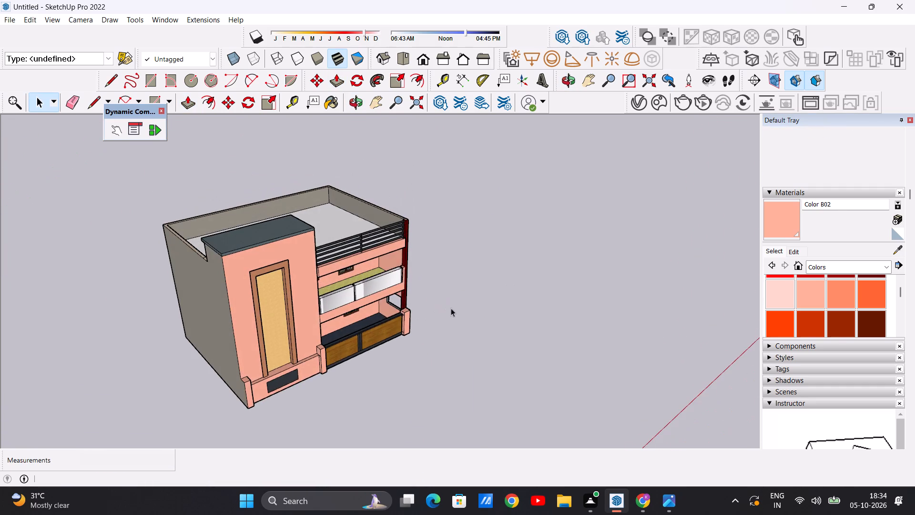
scroll(399, 312, "up", 20)
scroll(399, 312, "up", 4)
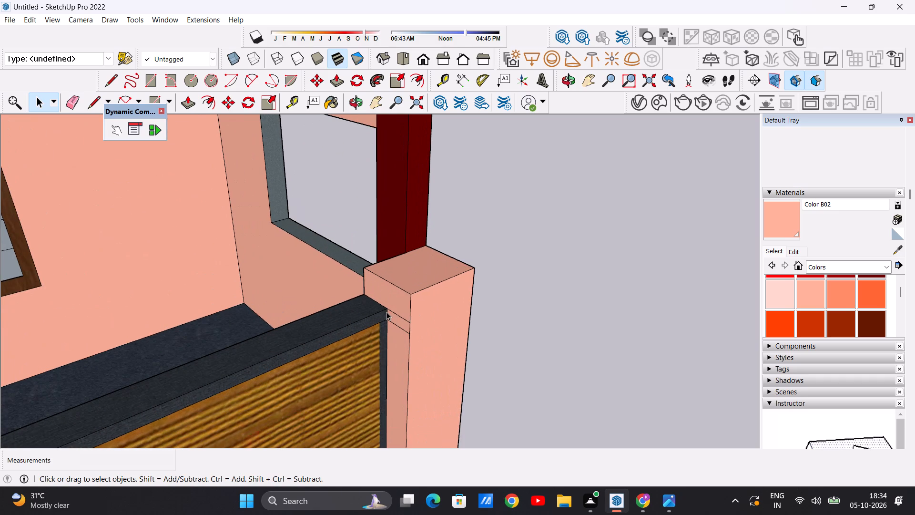
key("e")
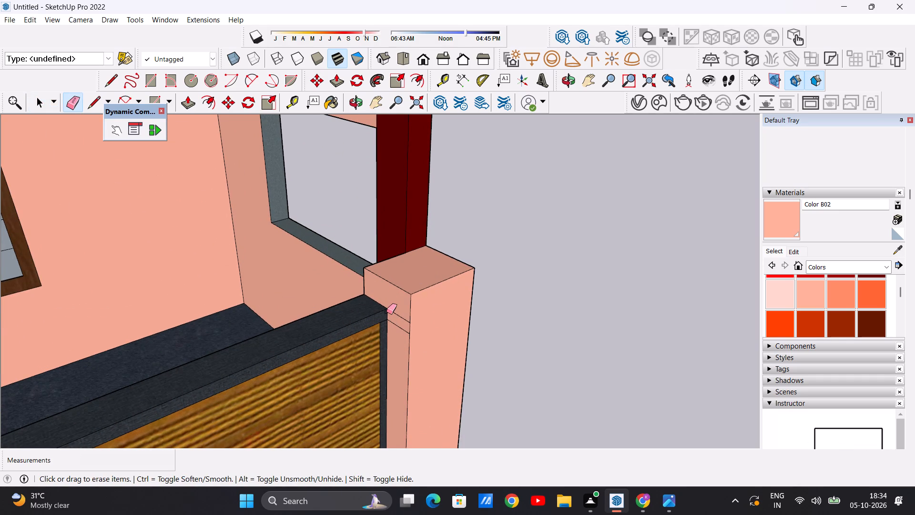
scroll(389, 314, "down", 3)
scroll(394, 342, "up", 6)
left_click_drag(405, 285, 400, 299)
left_click_drag(409, 309, 408, 314)
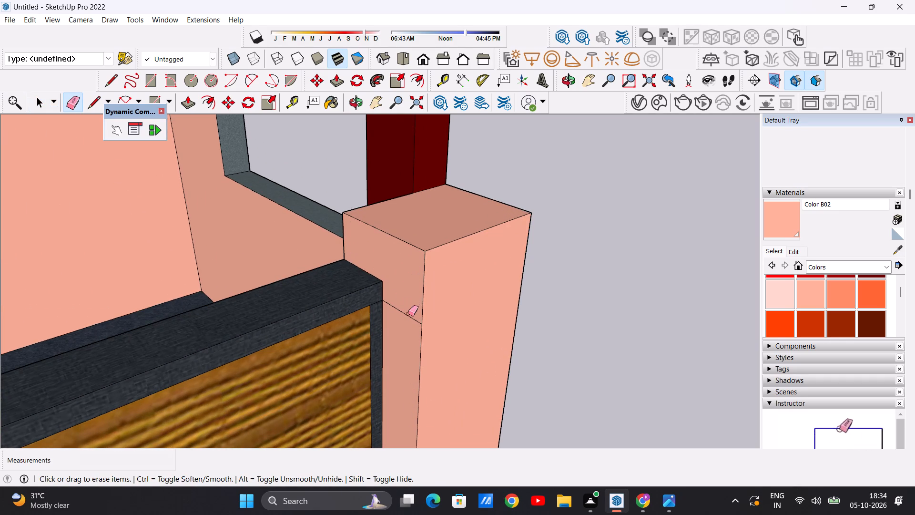
left_click_drag(408, 314, 405, 320)
Erase the stray edge near the top of the gate-side face on the pillar between tower and gate.
scroll(434, 197, "down", 20)
scroll(434, 197, "down", 4)
middle_click_drag(479, 325, 431, 331)
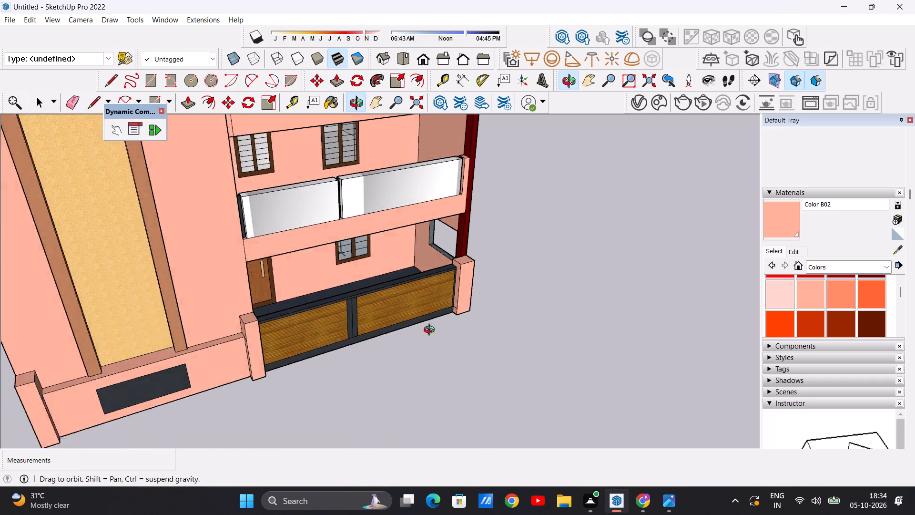
middle_click_drag(431, 331, 238, 317)
scroll(287, 263, "up", 8)
middle_click_drag(275, 299, 242, 287)
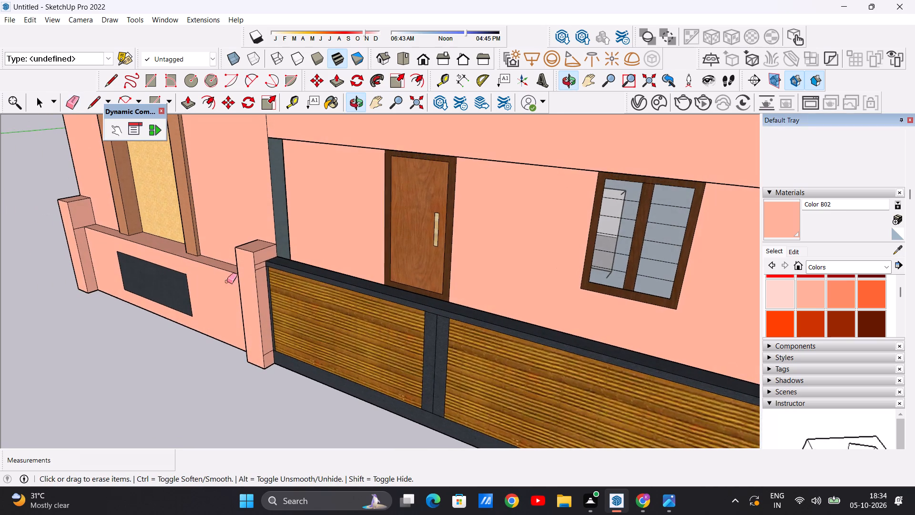
scroll(260, 268, "up", 5)
left_click_drag(264, 256, 264, 268)
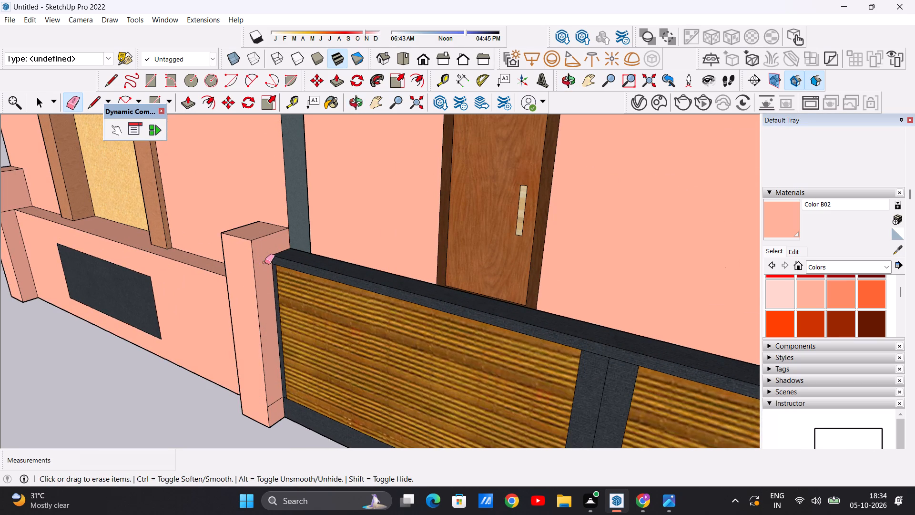
Erase the stray edge on the inner side face of the compound-wall pillar at the tower's outer corner.
scroll(267, 291, "down", 17)
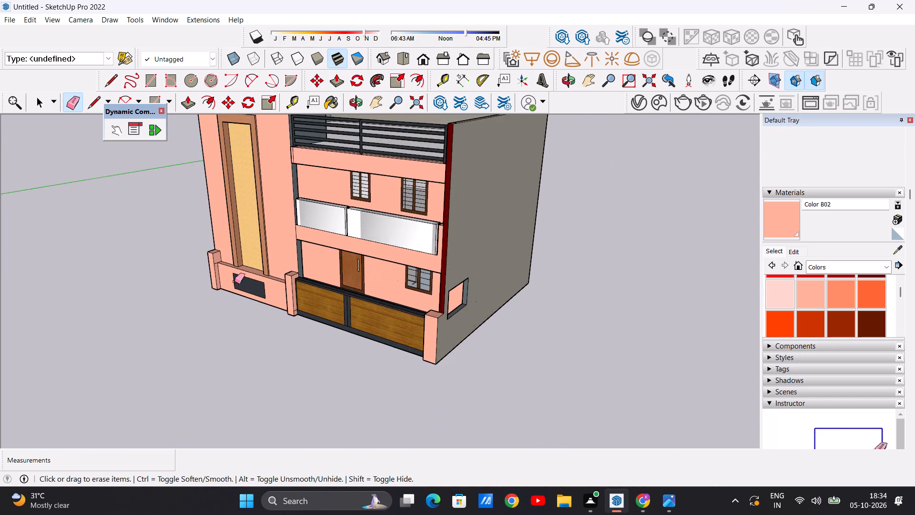
scroll(222, 254, "up", 7)
scroll(188, 296, "up", 4)
middle_click_drag(251, 305, 207, 310)
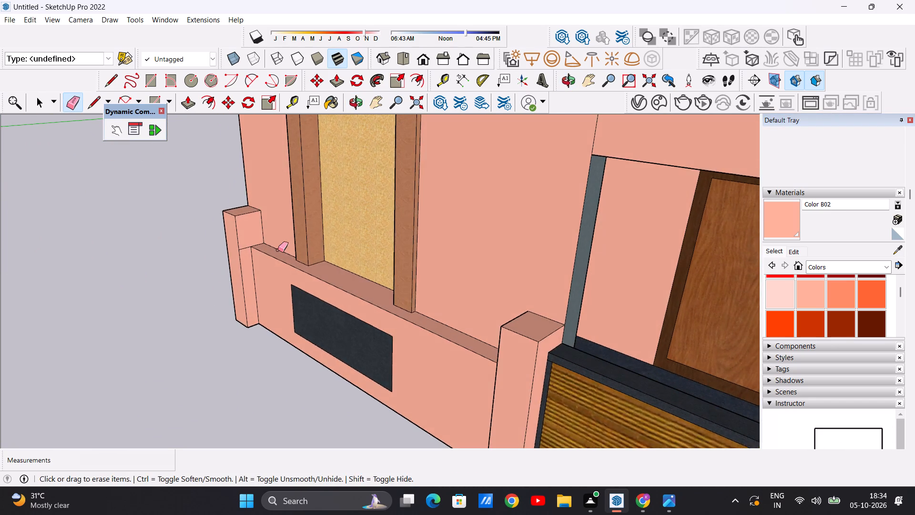
scroll(276, 248, "up", 6)
left_click_drag(216, 250, 215, 257)
Erase the stray edge on the compound-wall side of the pillar between tower and gate.
scroll(238, 278, "down", 7)
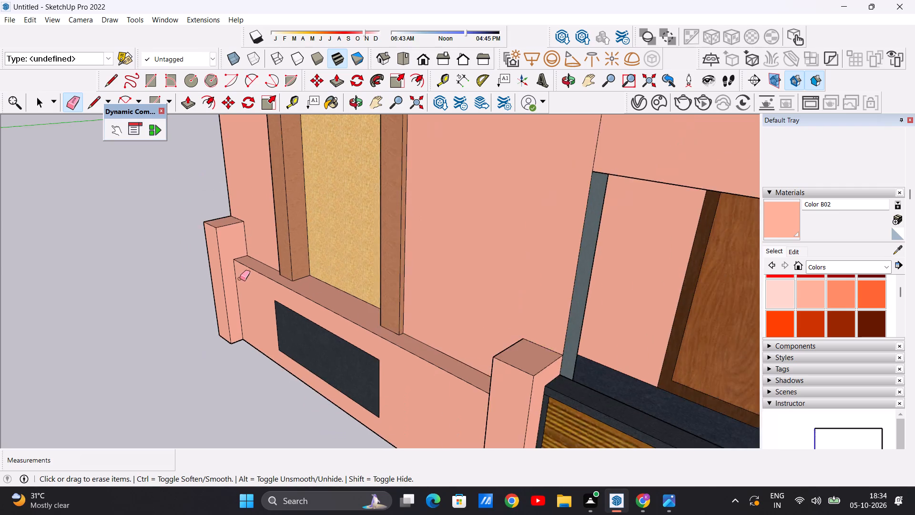
scroll(240, 278, "down", 19)
middle_click_drag(273, 346, 512, 312)
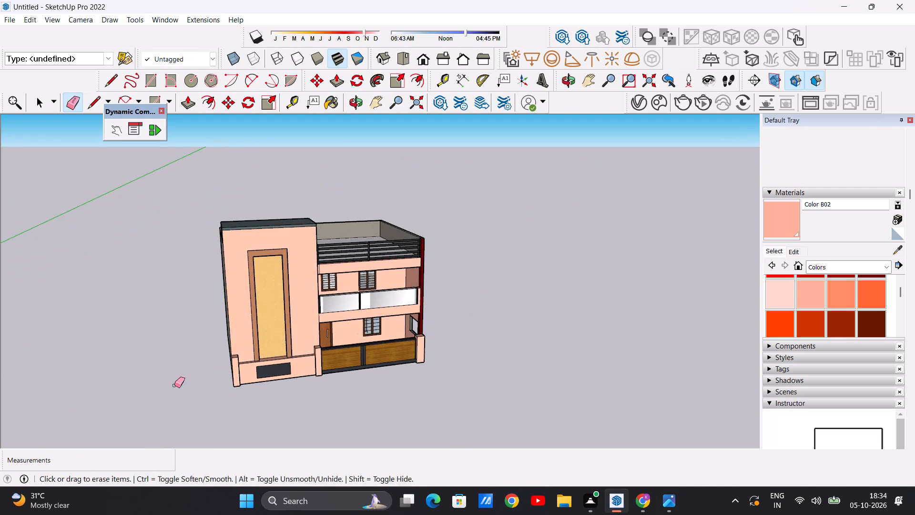
middle_click_drag(174, 385, 342, 374)
scroll(370, 370, "up", 12)
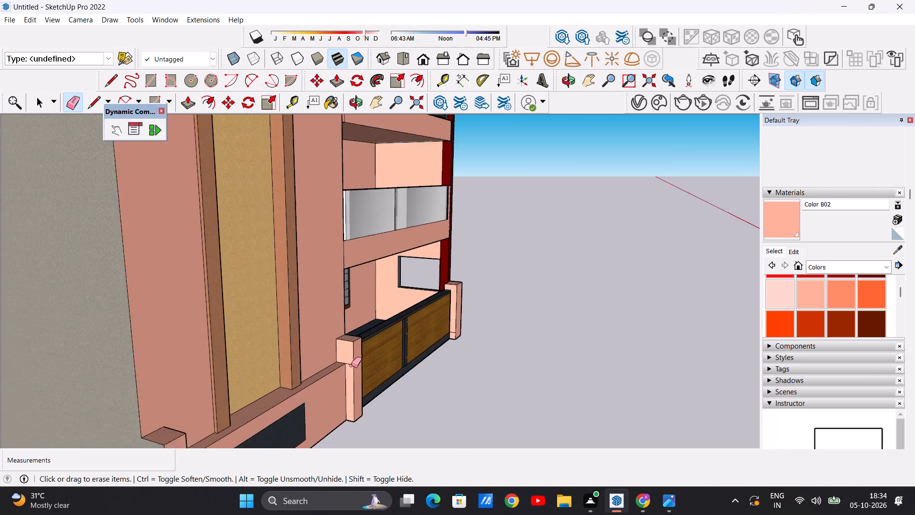
scroll(351, 365, "up", 9)
left_click_drag(347, 360, 348, 376)
Erase the stray edge near the base of the gate-side face on the pillar at the gate's far end.
scroll(324, 370, "down", 9)
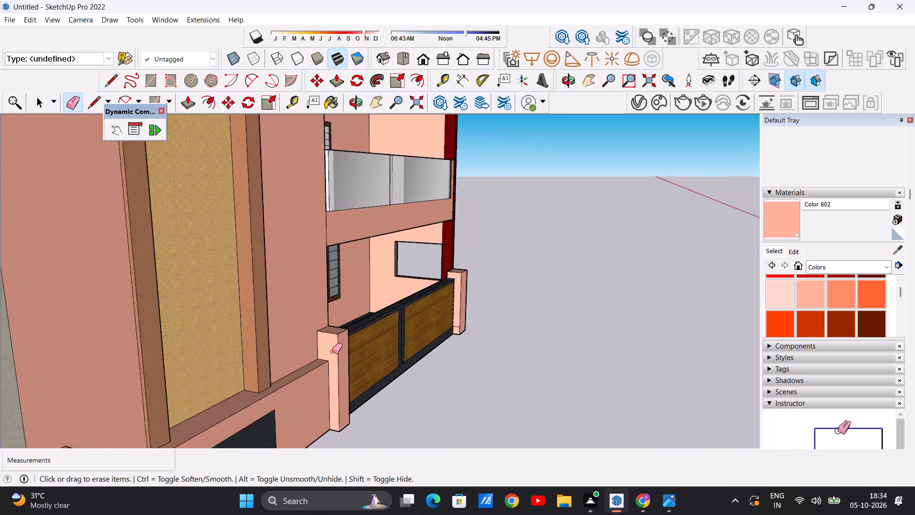
scroll(332, 351, "down", 2)
scroll(429, 356, "up", 5)
middle_click_drag(479, 367, 471, 357)
scroll(474, 322, "up", 2)
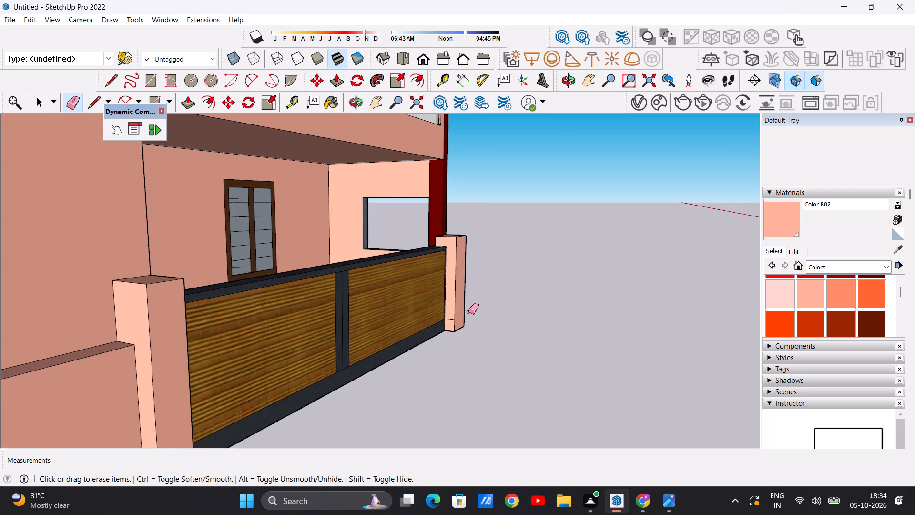
scroll(468, 312, "up", 16)
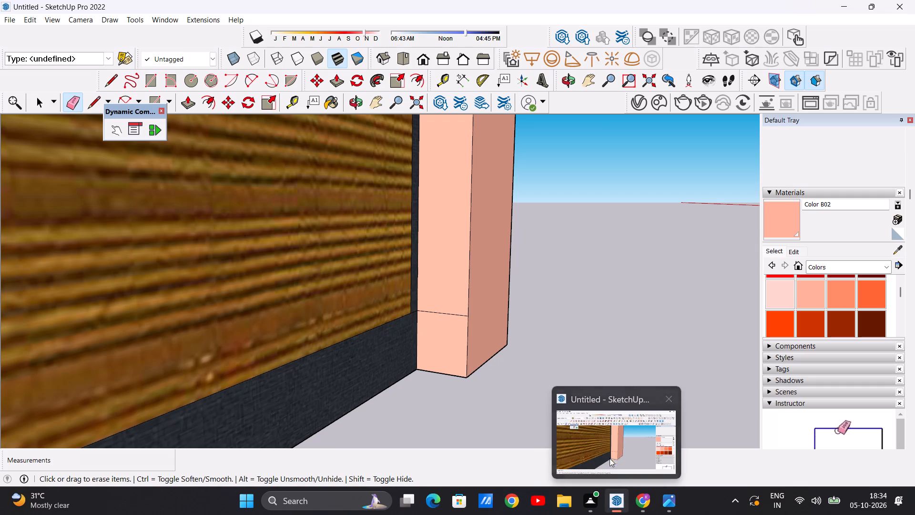
left_click(606, 442)
scroll(501, 343, "down", 5)
scroll(463, 328, "up", 7)
left_click_drag(465, 314, 465, 322)
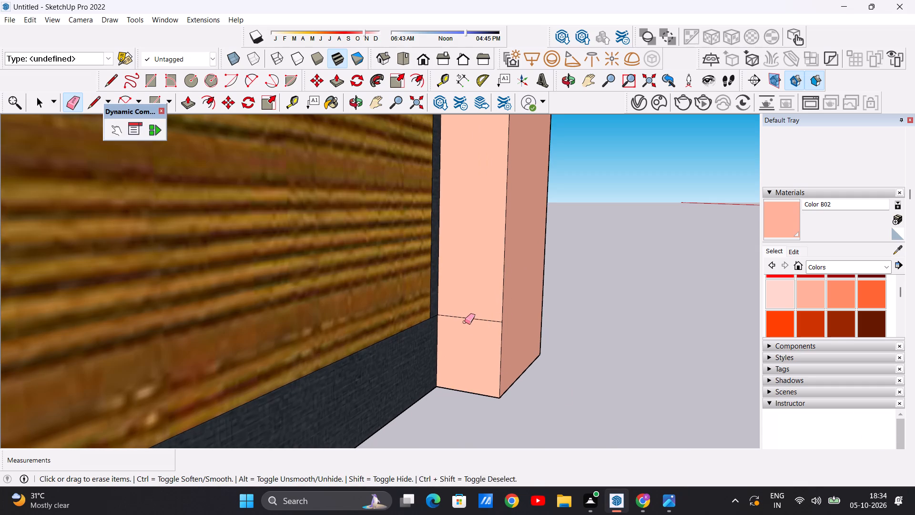
left_click_drag(465, 322, 465, 333)
Erase the stray edge near the base of the gate-side face on the pillar between tower and gate.
scroll(468, 326, "down", 20)
scroll(468, 326, "down", 4)
middle_click_drag(586, 323, 442, 349)
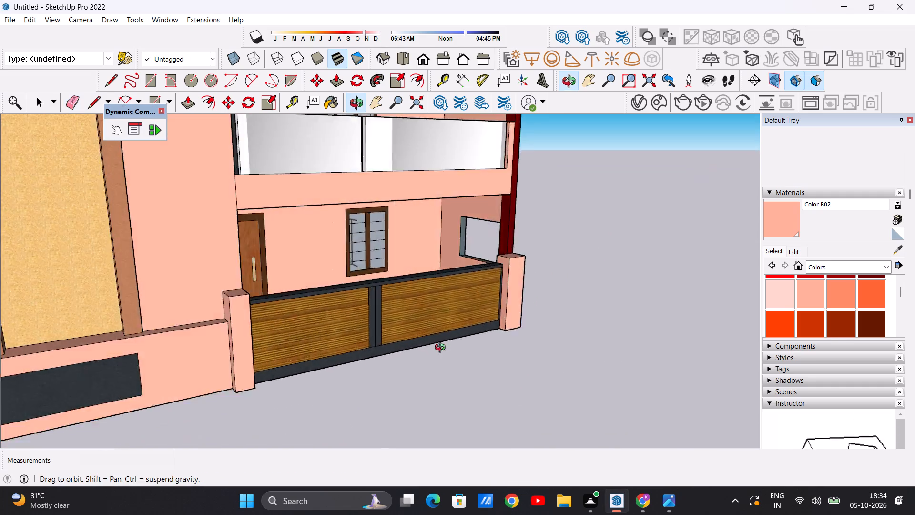
middle_click_drag(442, 349, 181, 364)
scroll(192, 343, "down", 4)
scroll(237, 314, "up", 18)
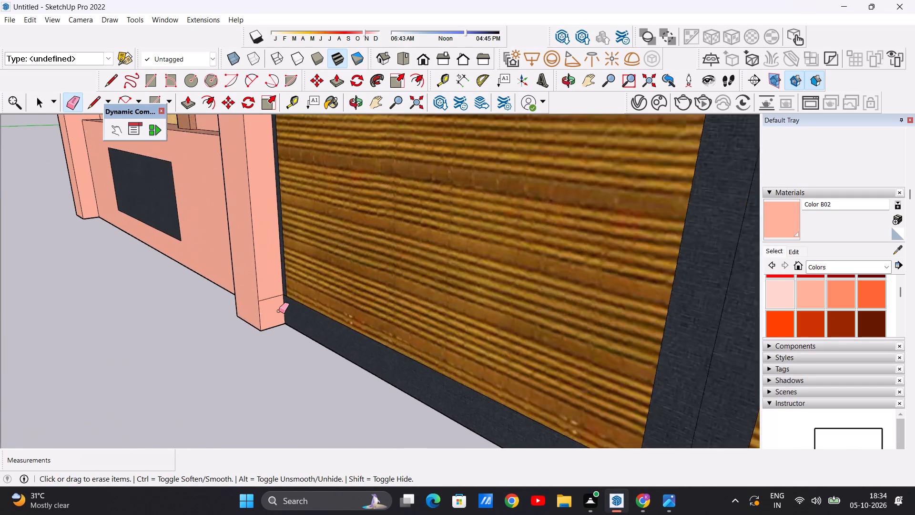
scroll(279, 311, "up", 3)
left_click_drag(264, 284, 269, 299)
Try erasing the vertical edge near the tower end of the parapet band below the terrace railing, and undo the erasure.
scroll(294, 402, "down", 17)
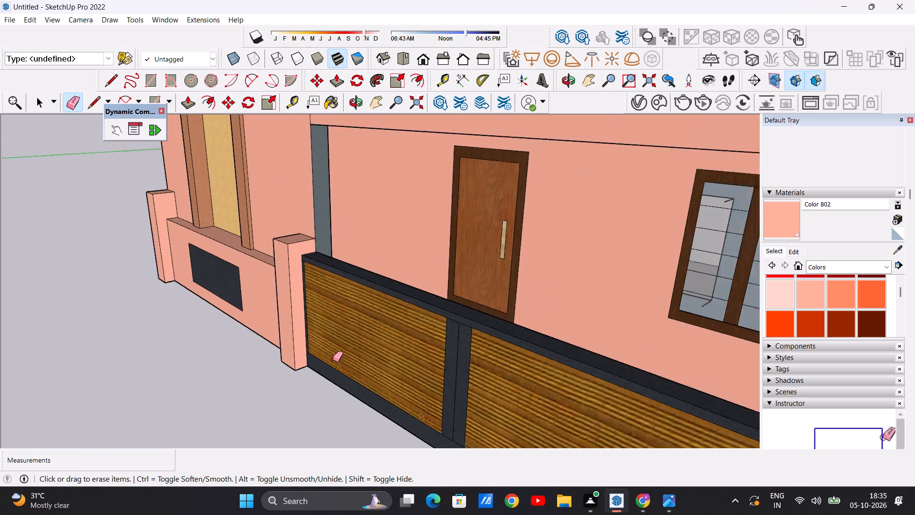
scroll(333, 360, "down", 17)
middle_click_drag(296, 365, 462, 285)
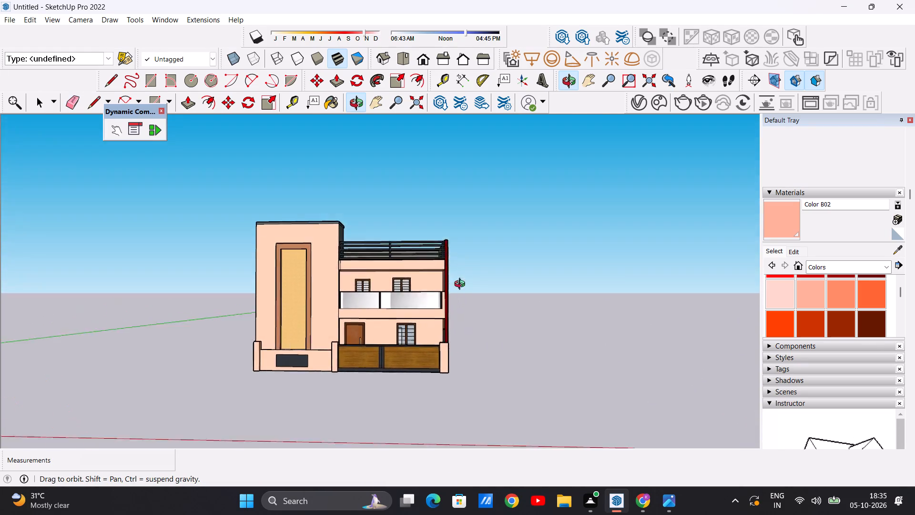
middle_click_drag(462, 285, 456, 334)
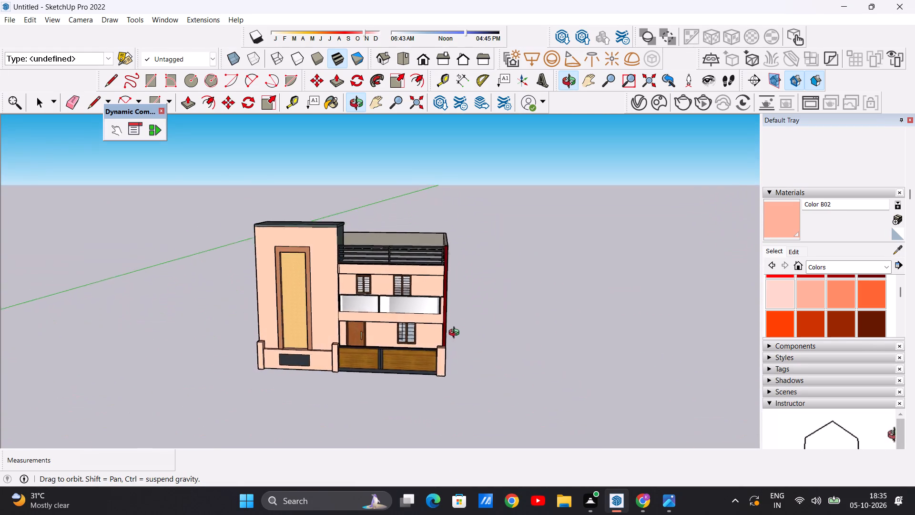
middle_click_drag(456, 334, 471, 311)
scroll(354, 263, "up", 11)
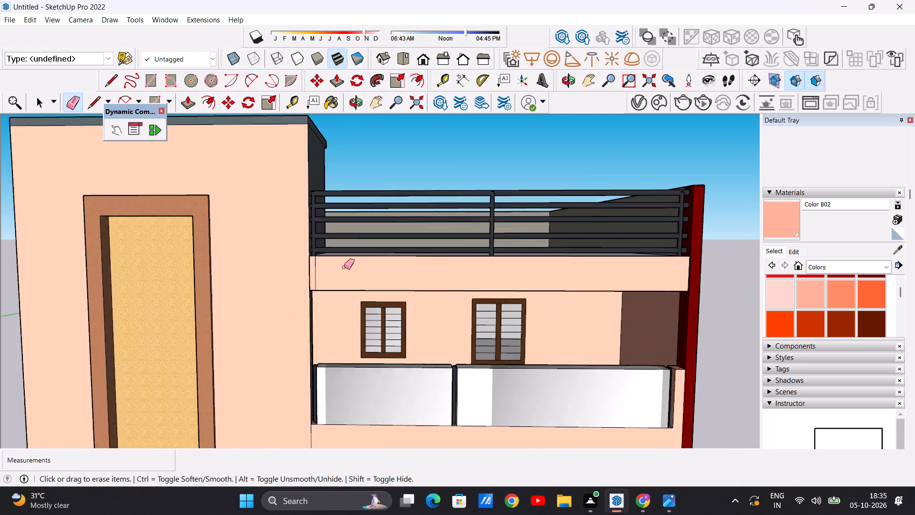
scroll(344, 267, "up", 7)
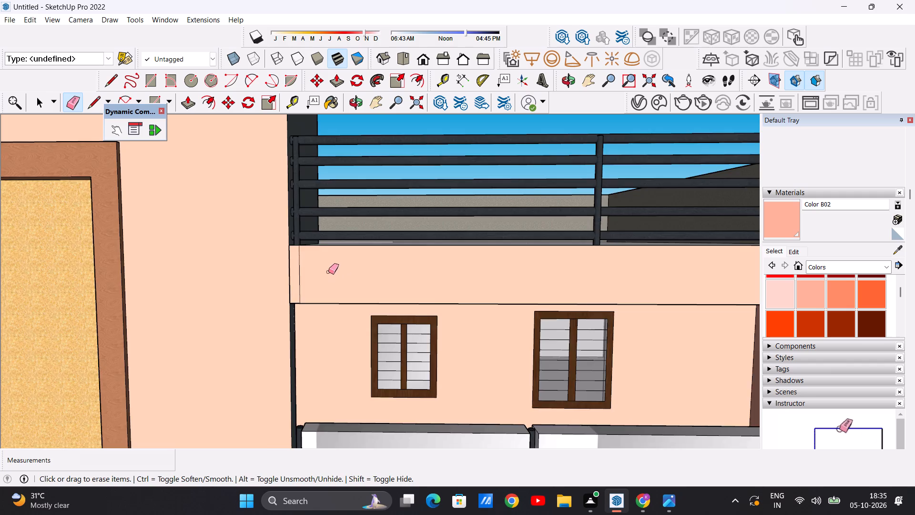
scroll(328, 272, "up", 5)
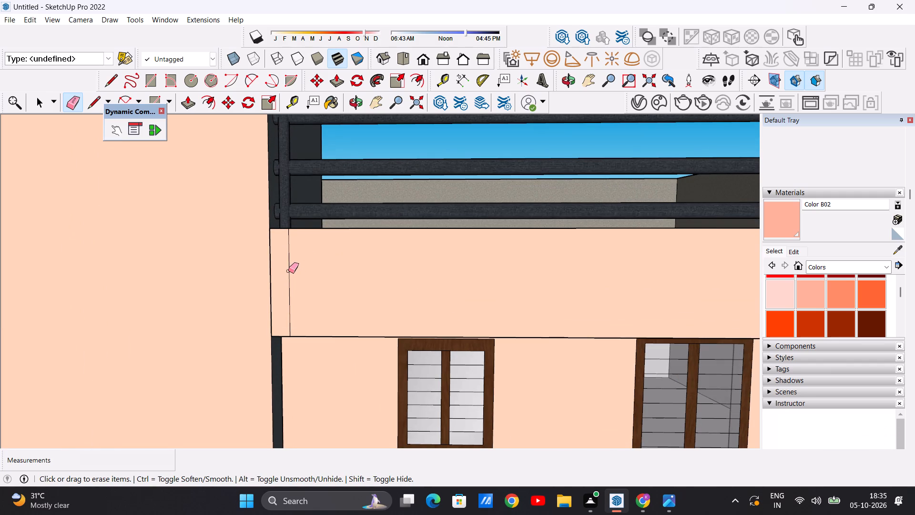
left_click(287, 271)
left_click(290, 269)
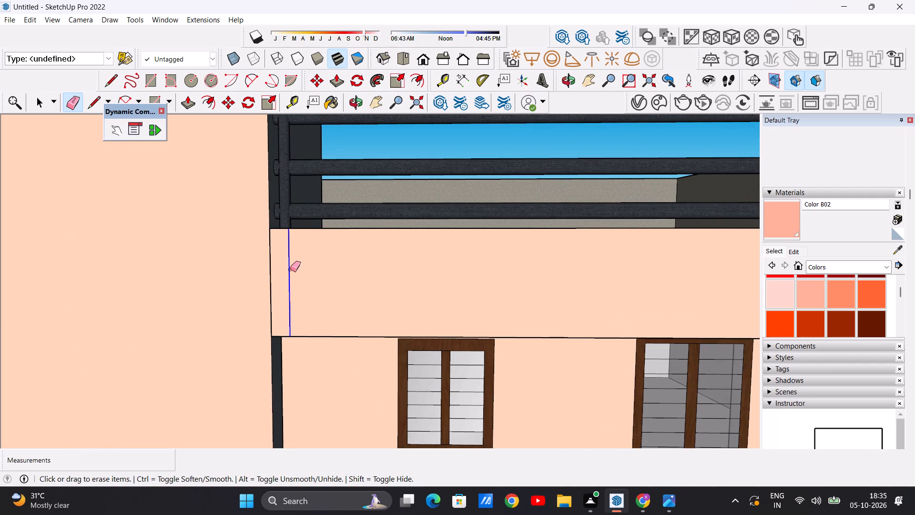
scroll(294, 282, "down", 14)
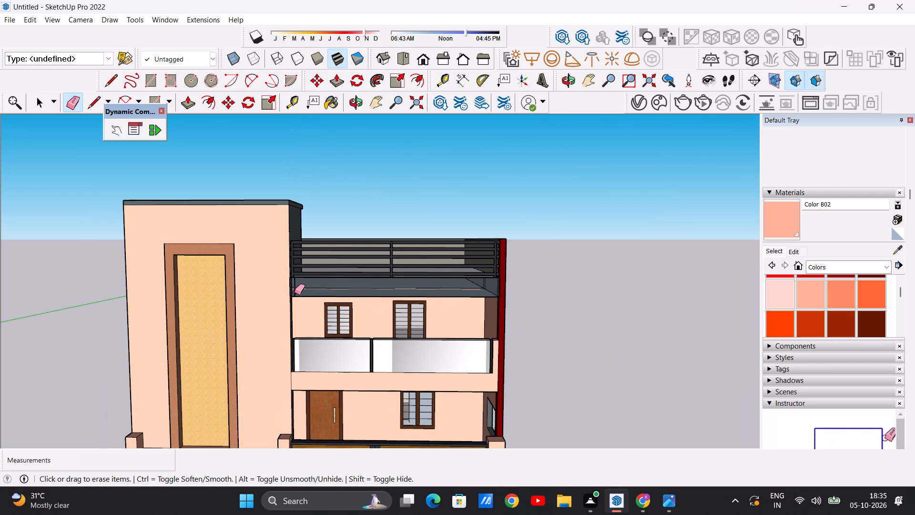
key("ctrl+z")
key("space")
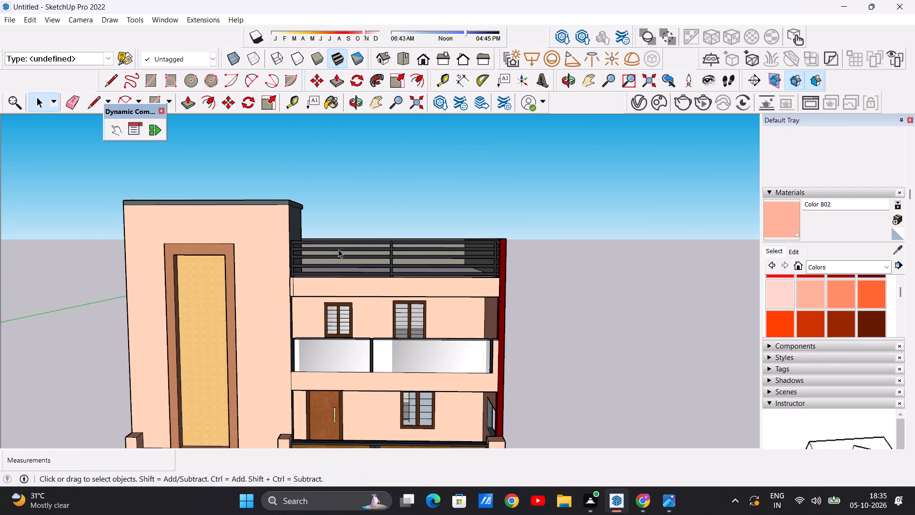
Push/Pull the narrow sliver face between the tower and the end of the terrace parapet band by about 1/16".
scroll(338, 249, "down", 7)
middle_click_drag(315, 275, 299, 387)
scroll(318, 261, "up", 7)
scroll(318, 302, "up", 2)
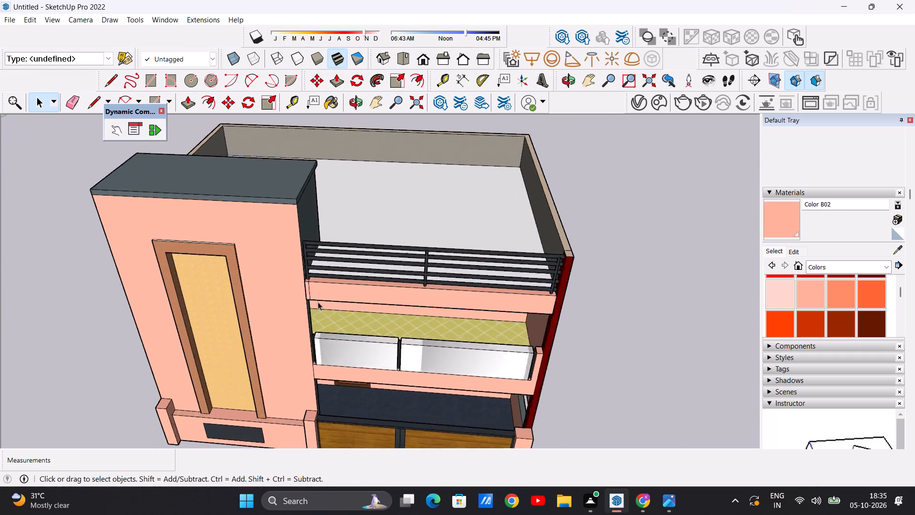
scroll(318, 302, "up", 7)
middle_click_drag(276, 288, 429, 269)
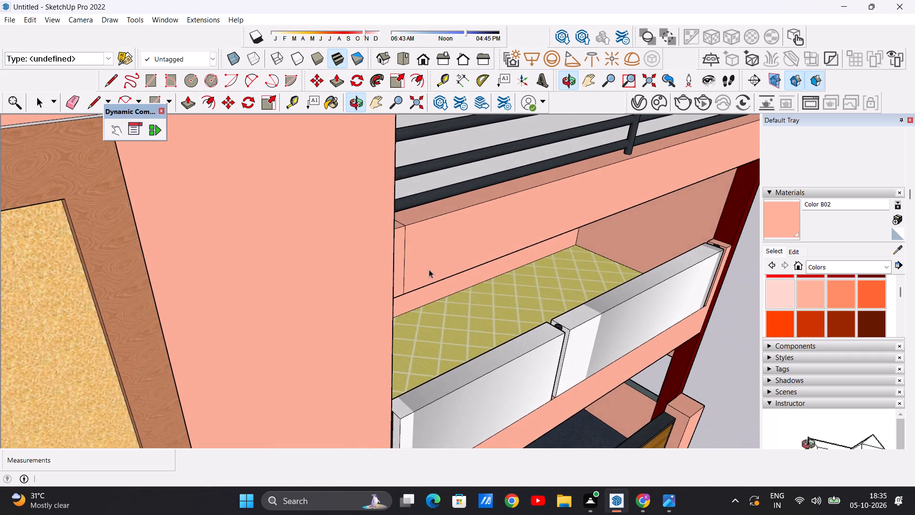
scroll(412, 279, "up", 20)
scroll(412, 279, "up", 16)
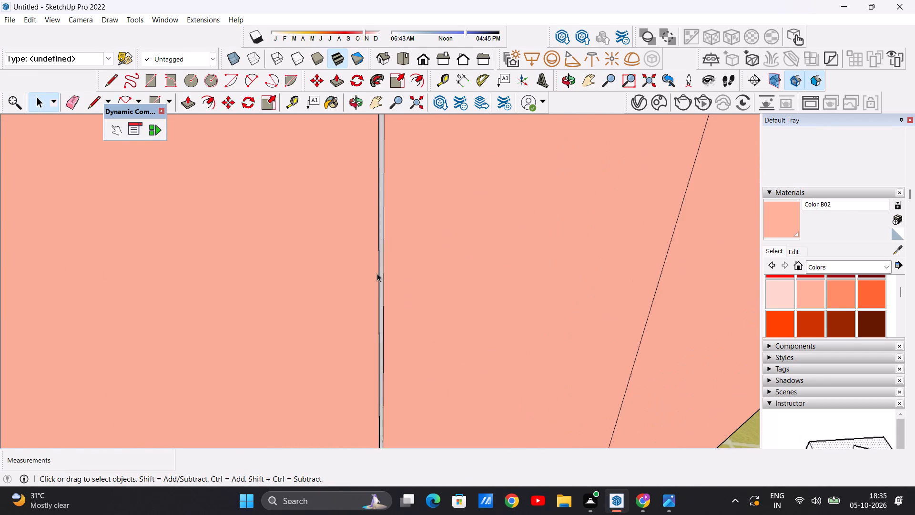
scroll(377, 273, "up", 9)
key("p")
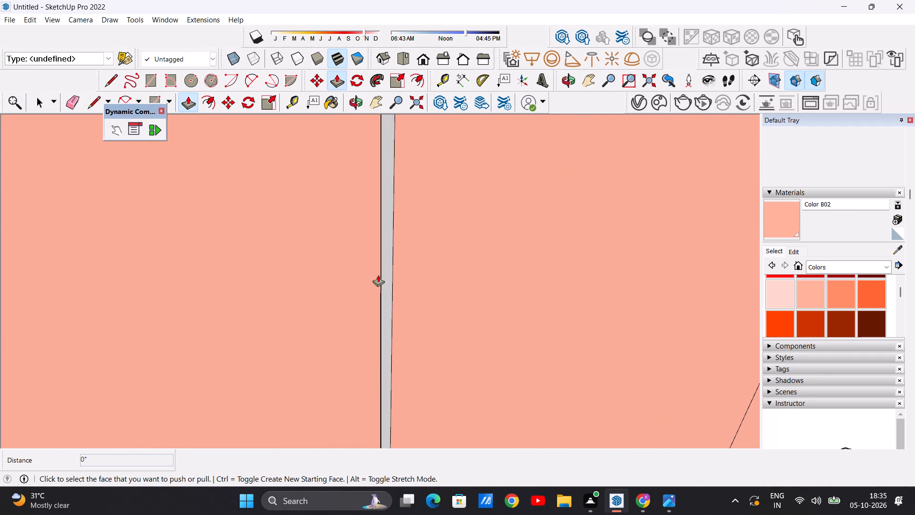
left_click(386, 255)
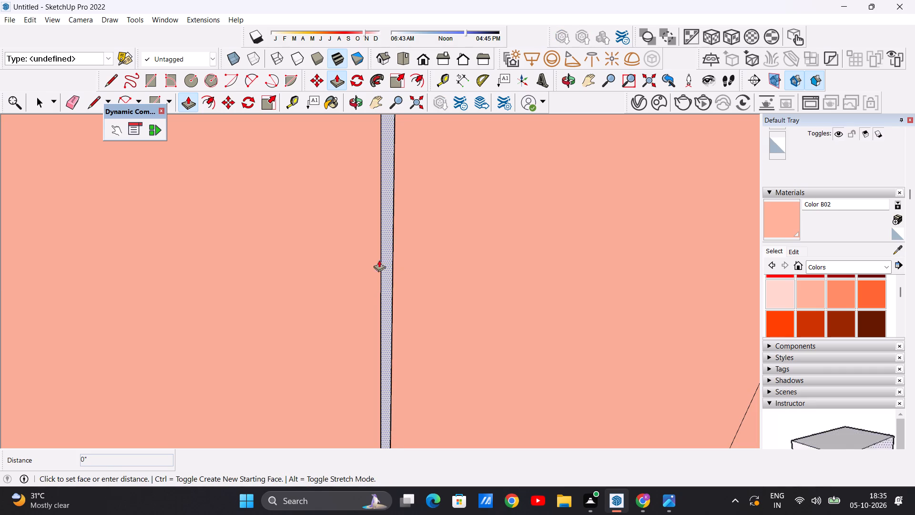
left_click(378, 265)
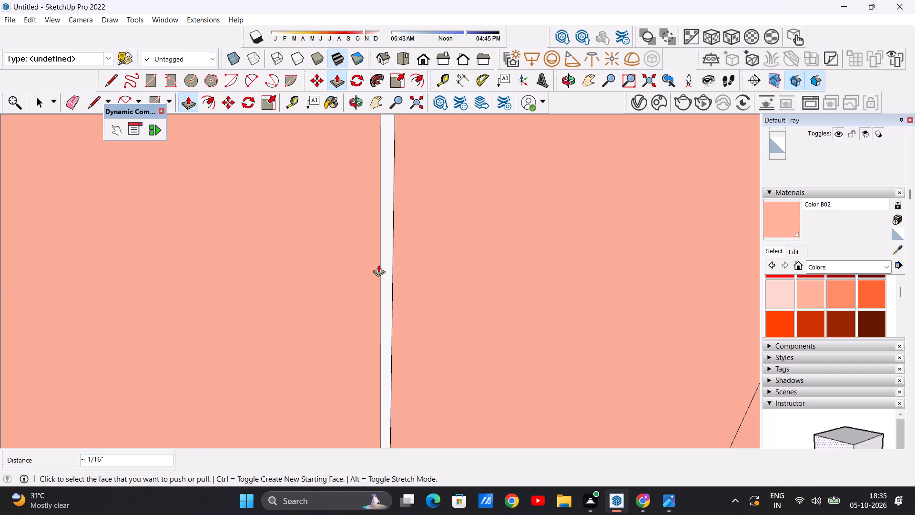
key("space")
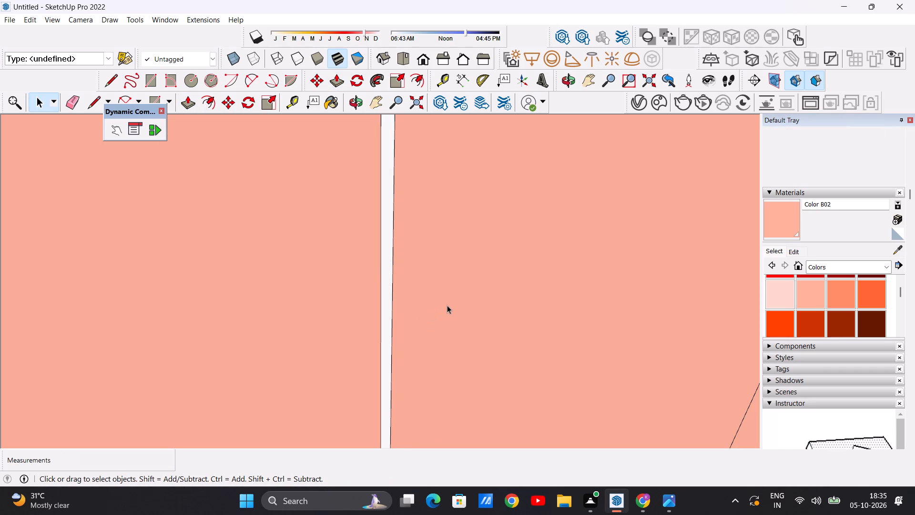
scroll(467, 288, "down", 15)
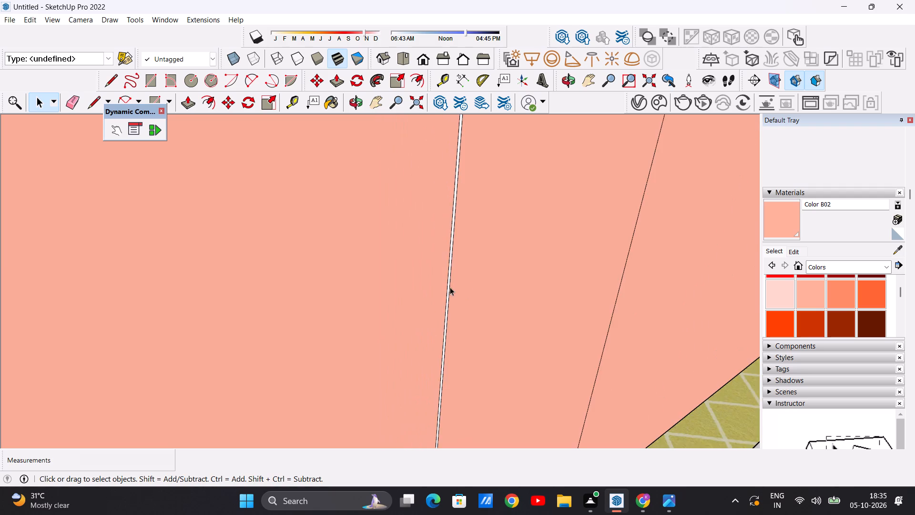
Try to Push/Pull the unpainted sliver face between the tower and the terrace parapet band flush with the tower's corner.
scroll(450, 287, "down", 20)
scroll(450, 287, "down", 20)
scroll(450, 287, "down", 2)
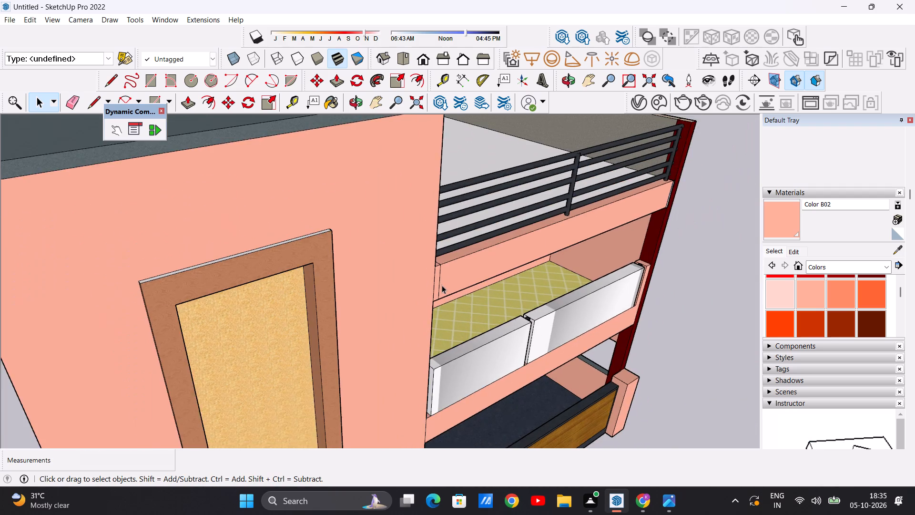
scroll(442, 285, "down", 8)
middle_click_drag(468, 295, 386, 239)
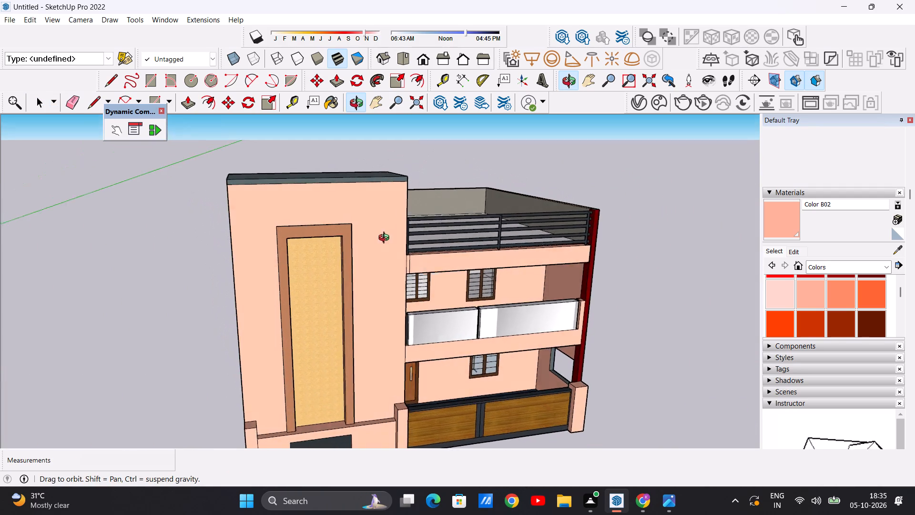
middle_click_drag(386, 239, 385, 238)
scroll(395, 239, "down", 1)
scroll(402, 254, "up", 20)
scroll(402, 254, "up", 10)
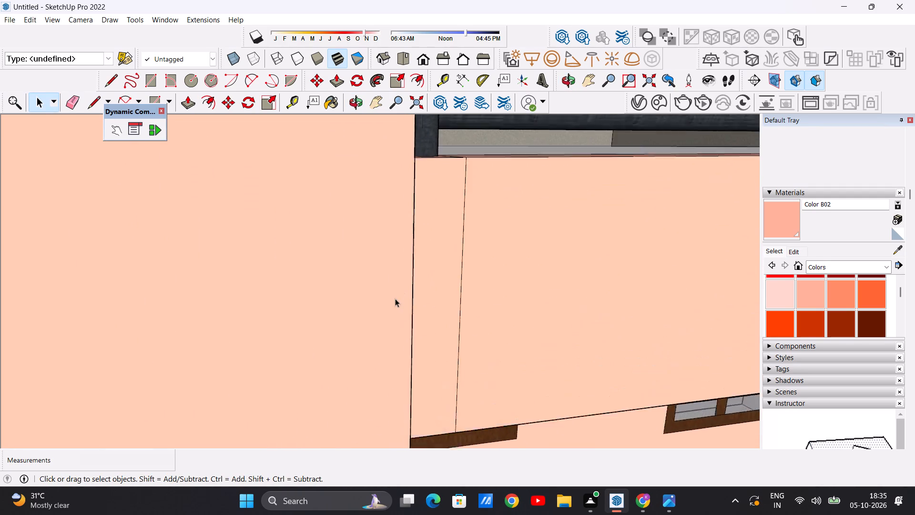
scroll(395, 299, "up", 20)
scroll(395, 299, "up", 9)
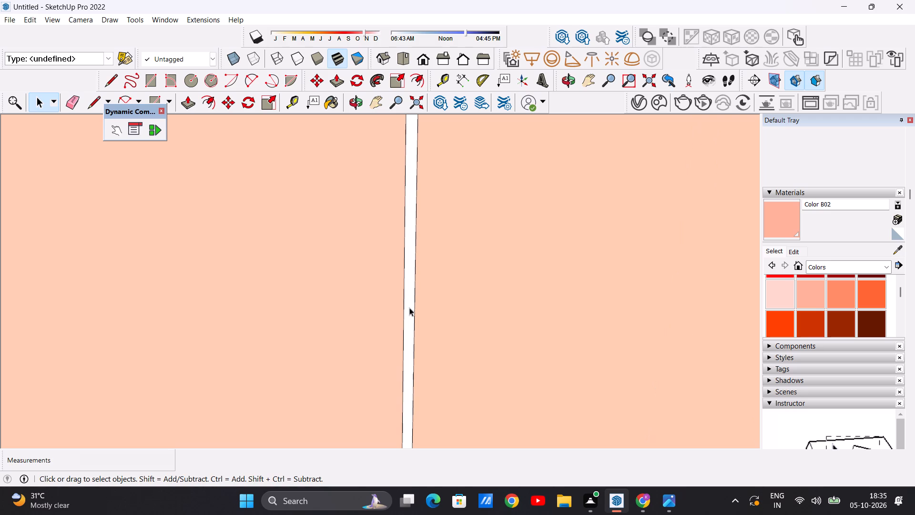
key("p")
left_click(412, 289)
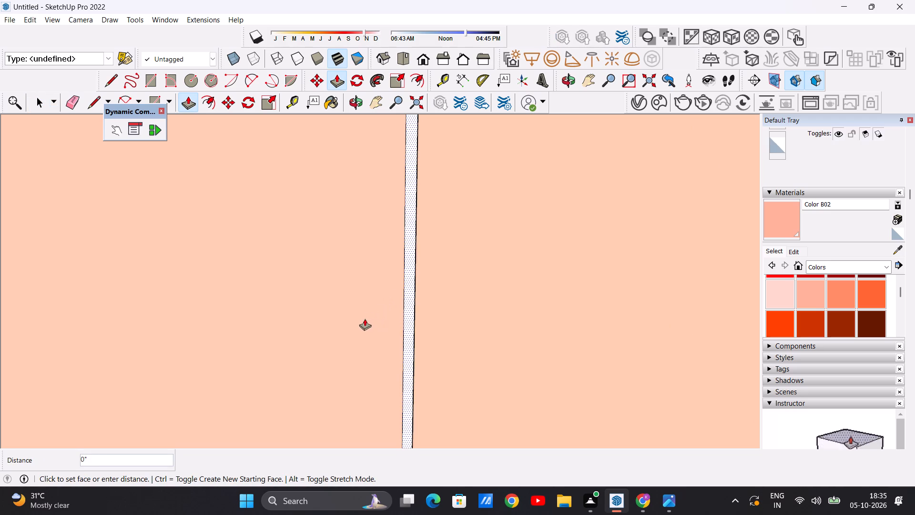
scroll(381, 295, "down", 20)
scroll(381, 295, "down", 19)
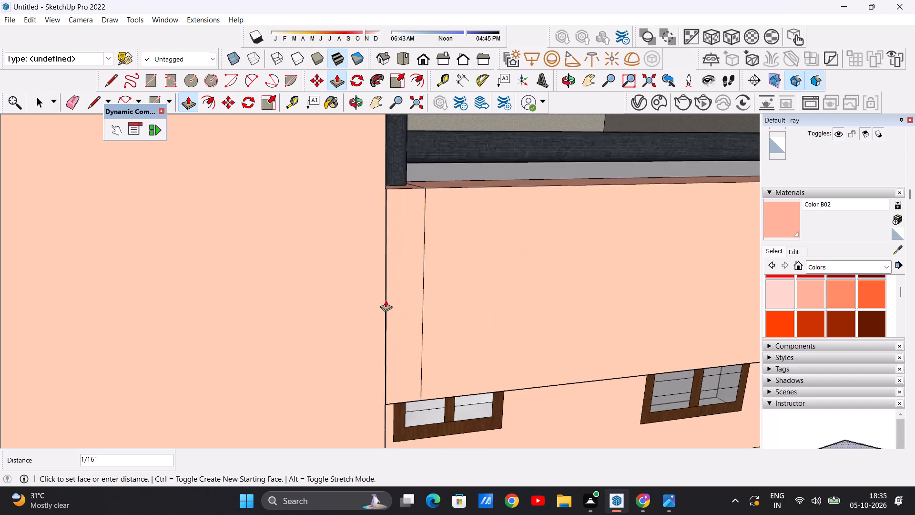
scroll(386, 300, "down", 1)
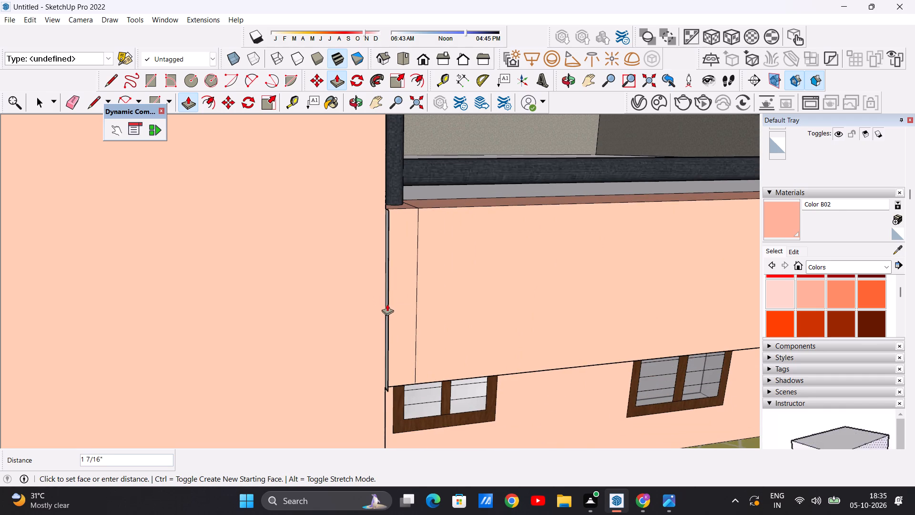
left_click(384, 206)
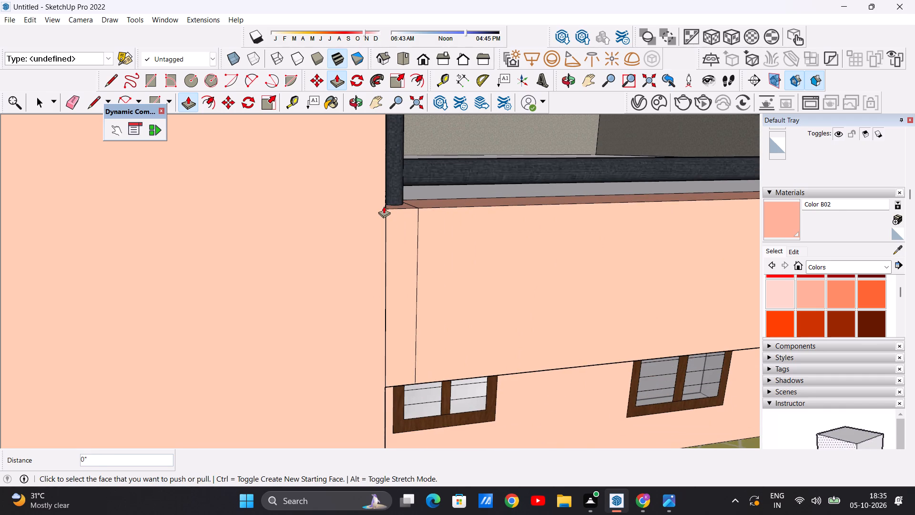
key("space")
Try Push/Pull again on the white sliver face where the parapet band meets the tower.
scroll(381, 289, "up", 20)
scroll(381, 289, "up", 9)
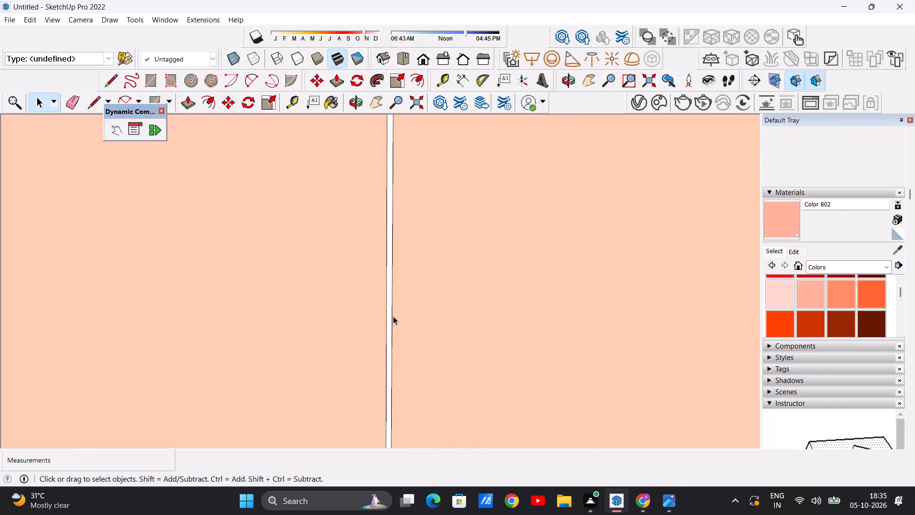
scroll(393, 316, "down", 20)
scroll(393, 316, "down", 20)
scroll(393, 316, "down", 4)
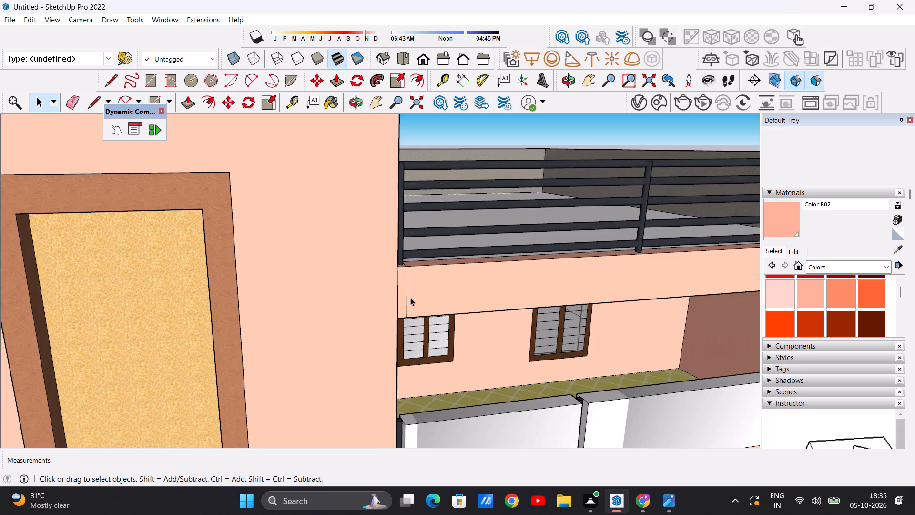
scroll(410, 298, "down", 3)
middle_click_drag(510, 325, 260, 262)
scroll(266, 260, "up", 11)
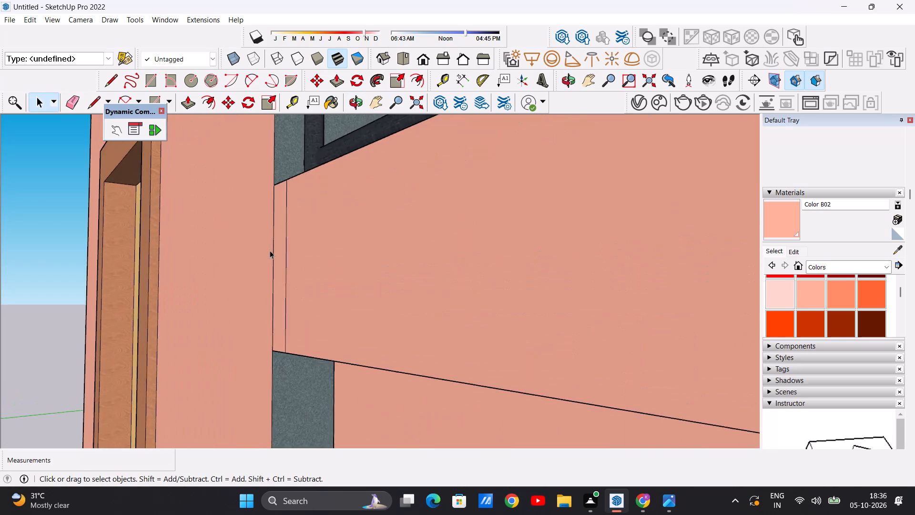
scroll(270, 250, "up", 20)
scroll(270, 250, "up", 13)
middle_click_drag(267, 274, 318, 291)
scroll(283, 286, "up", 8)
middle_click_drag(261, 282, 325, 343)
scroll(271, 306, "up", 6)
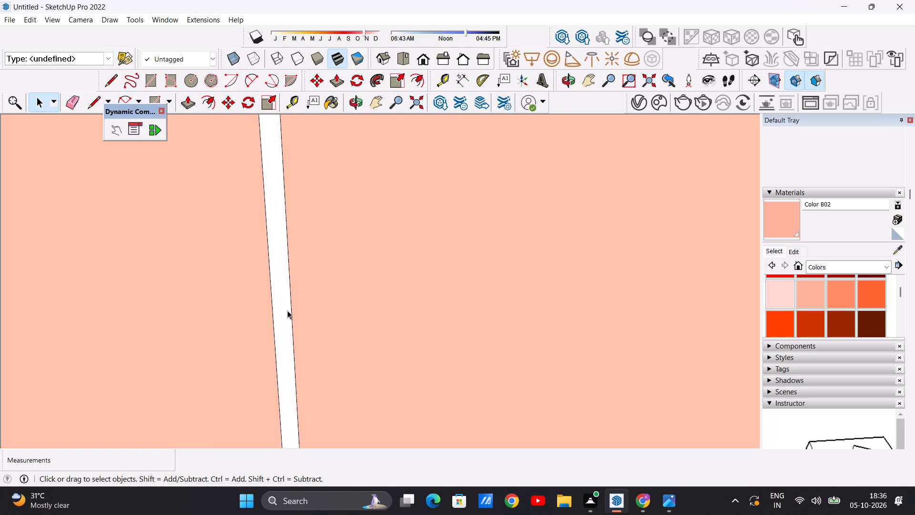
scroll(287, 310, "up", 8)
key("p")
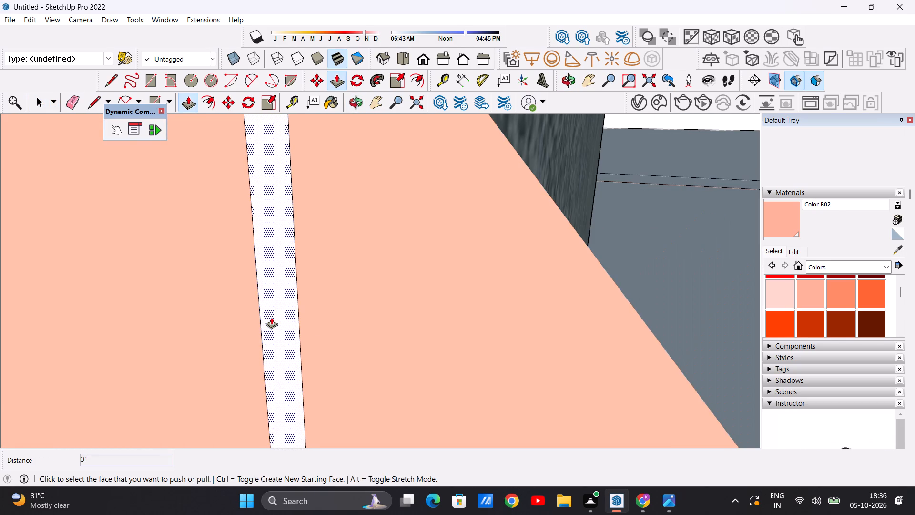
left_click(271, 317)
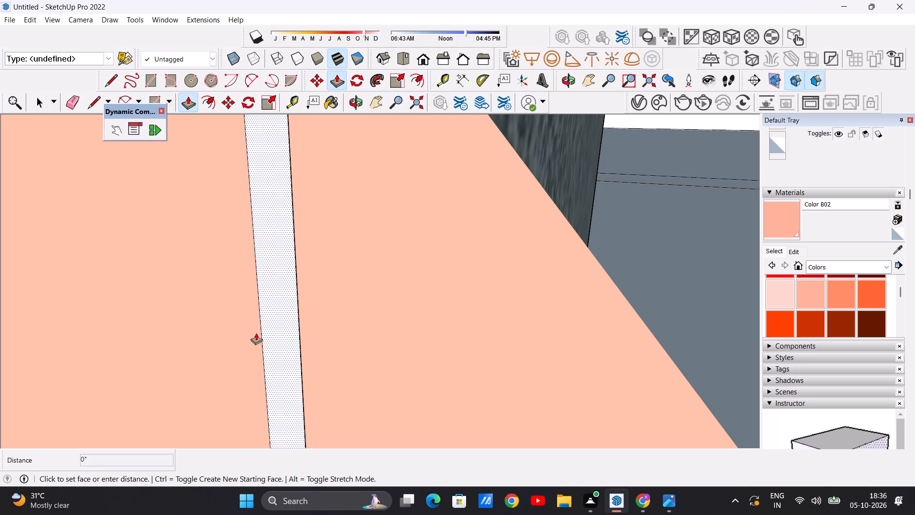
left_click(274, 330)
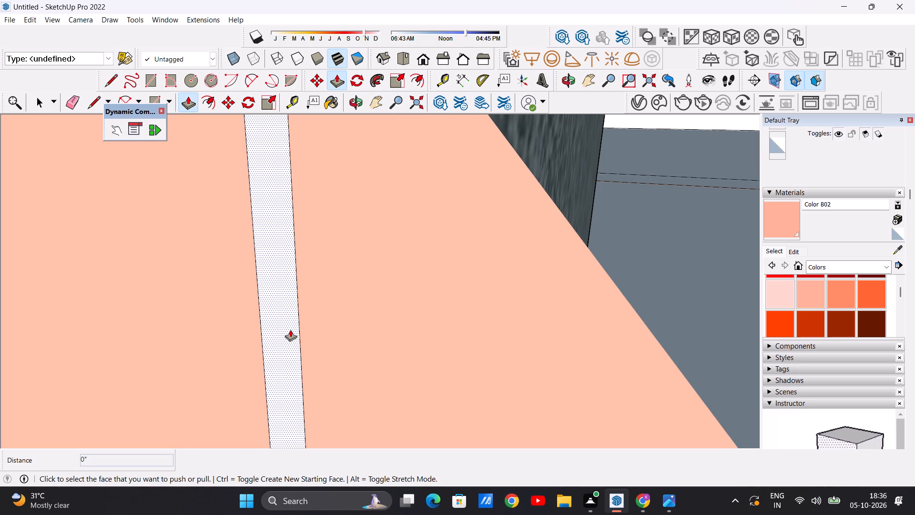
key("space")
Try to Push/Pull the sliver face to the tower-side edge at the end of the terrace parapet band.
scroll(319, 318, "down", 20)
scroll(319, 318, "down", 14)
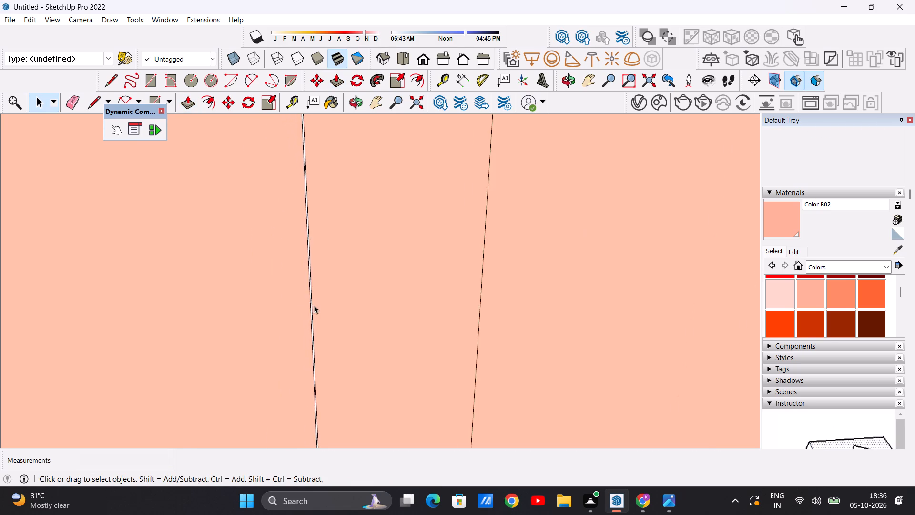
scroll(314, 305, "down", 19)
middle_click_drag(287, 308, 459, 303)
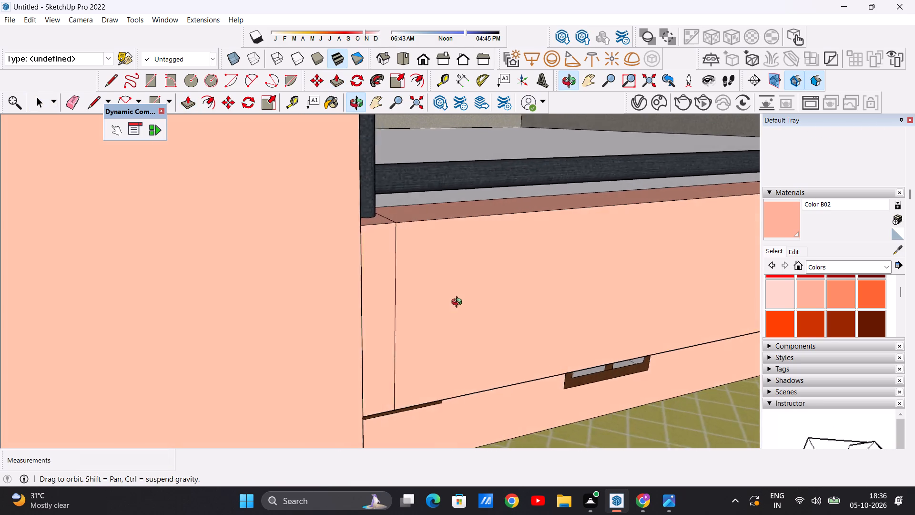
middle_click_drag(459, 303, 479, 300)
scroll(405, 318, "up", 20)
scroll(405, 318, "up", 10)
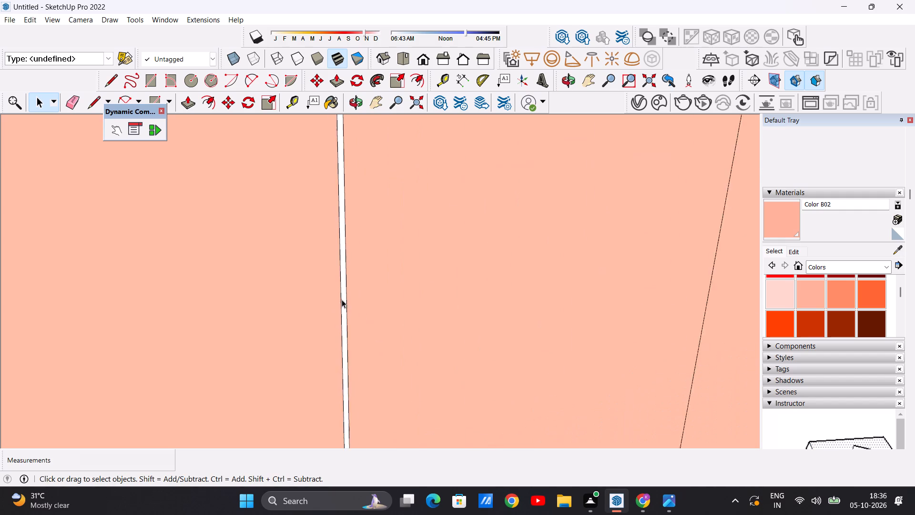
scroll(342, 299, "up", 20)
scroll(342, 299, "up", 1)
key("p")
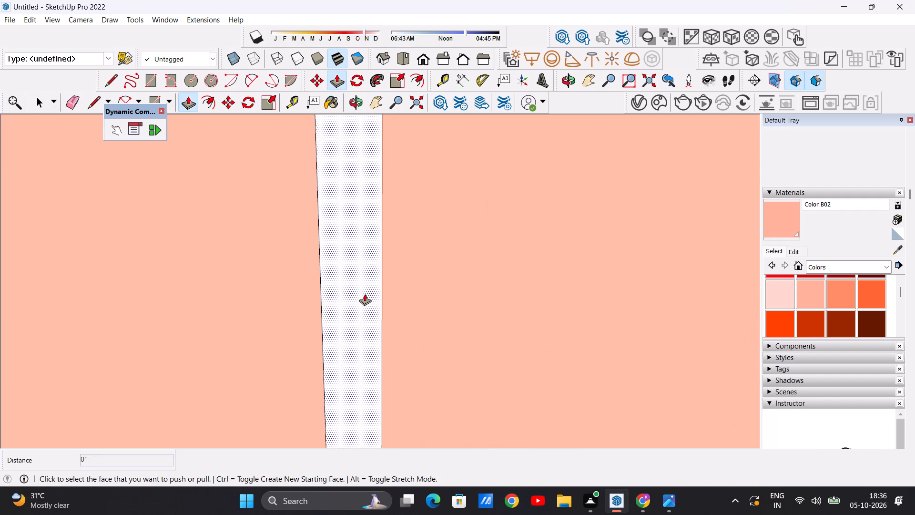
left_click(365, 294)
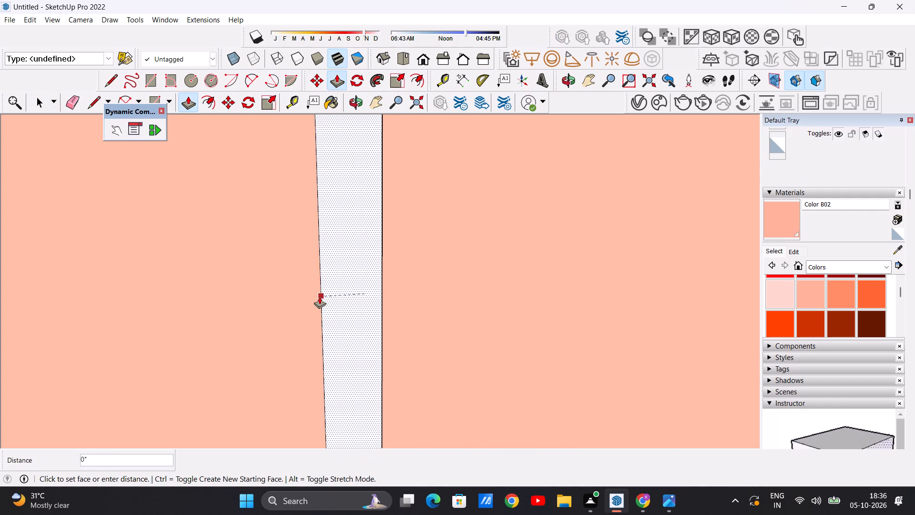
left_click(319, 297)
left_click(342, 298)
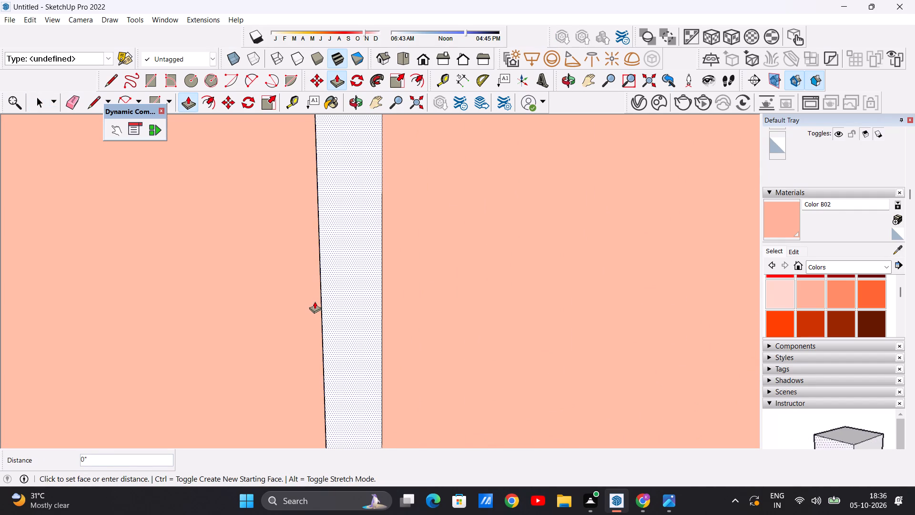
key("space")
Examine the villa's front elevation, balconies and gate-side wall for remaining gaps or unpainted faces.
scroll(327, 336, "down", 20)
scroll(327, 336, "down", 11)
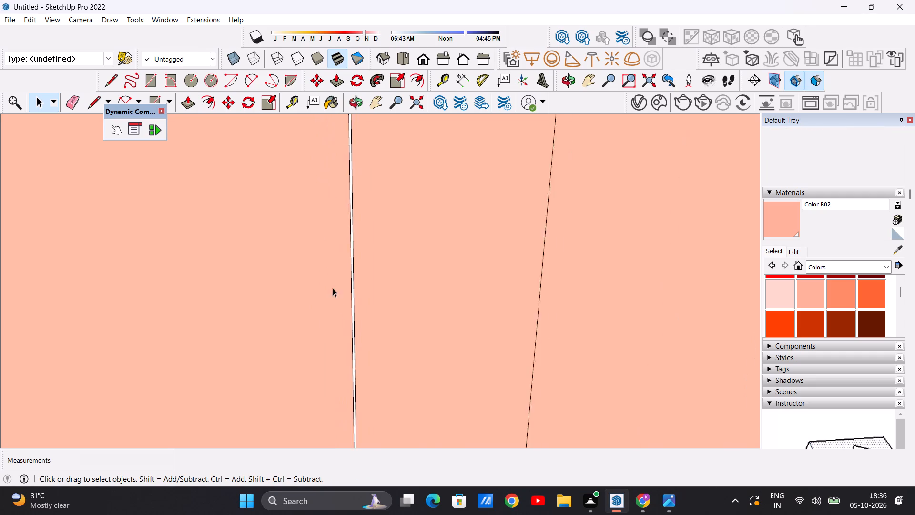
scroll(333, 288, "down", 20)
scroll(333, 288, "down", 20)
scroll(333, 288, "down", 13)
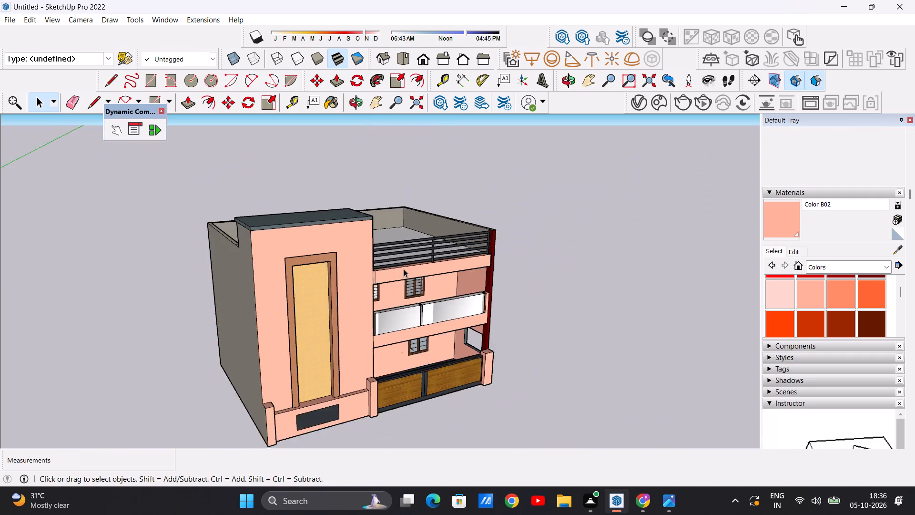
scroll(404, 269, "down", 10)
middle_click_drag(464, 313, 251, 262)
scroll(386, 274, "up", 3)
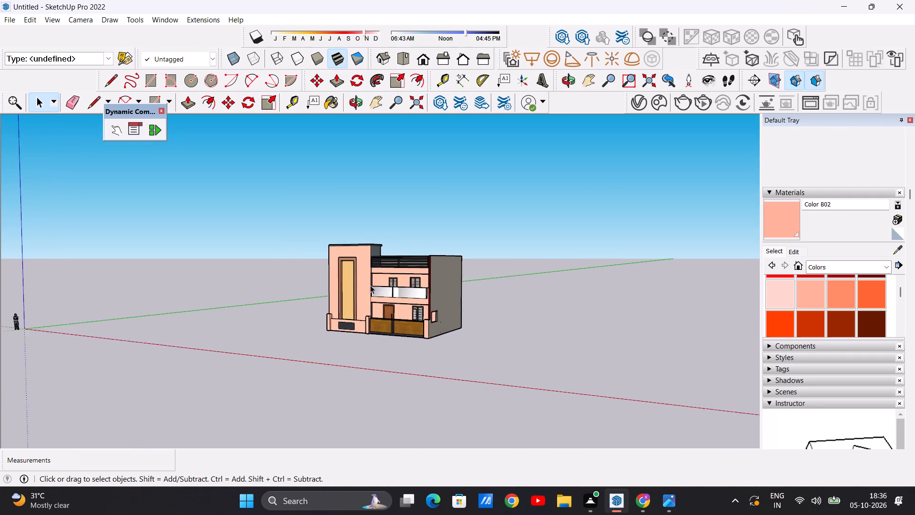
scroll(370, 285, "up", 14)
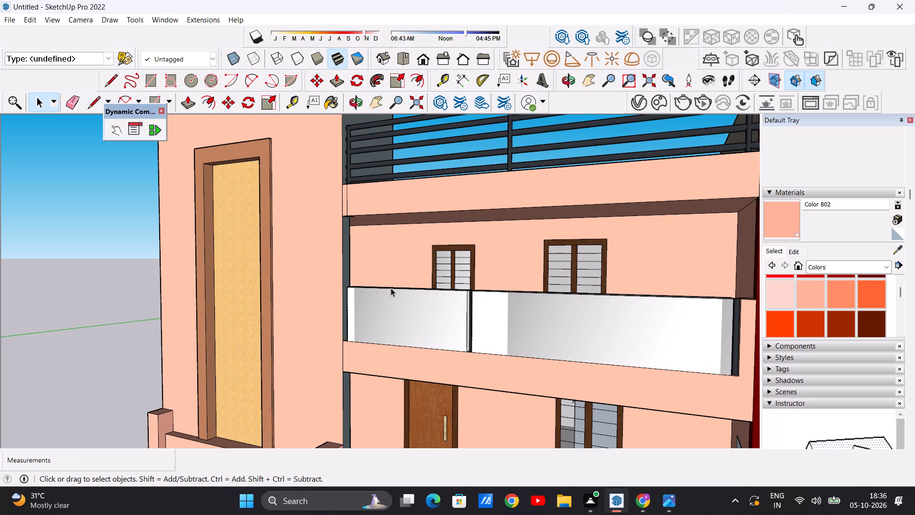
scroll(381, 313, "down", 13)
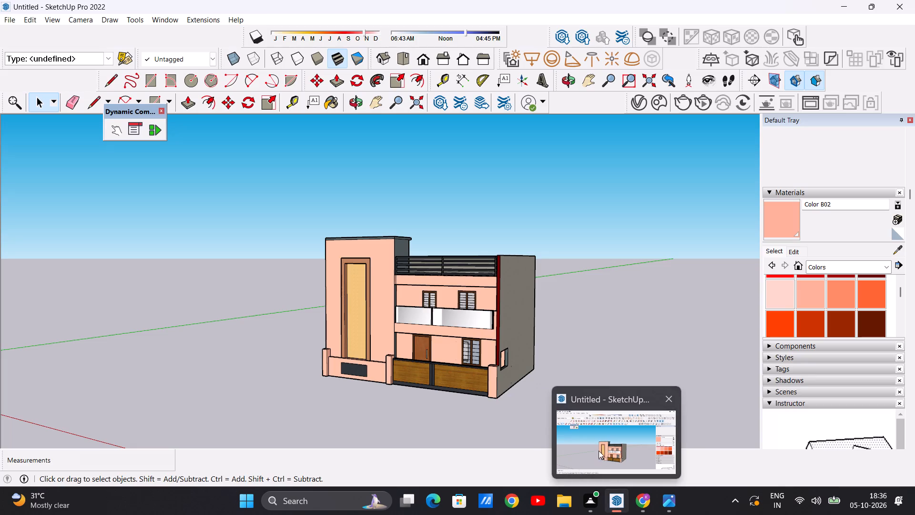
left_click(599, 451)
scroll(429, 324, "up", 6)
scroll(431, 299, "down", 2)
middle_click_drag(234, 303, 241, 309)
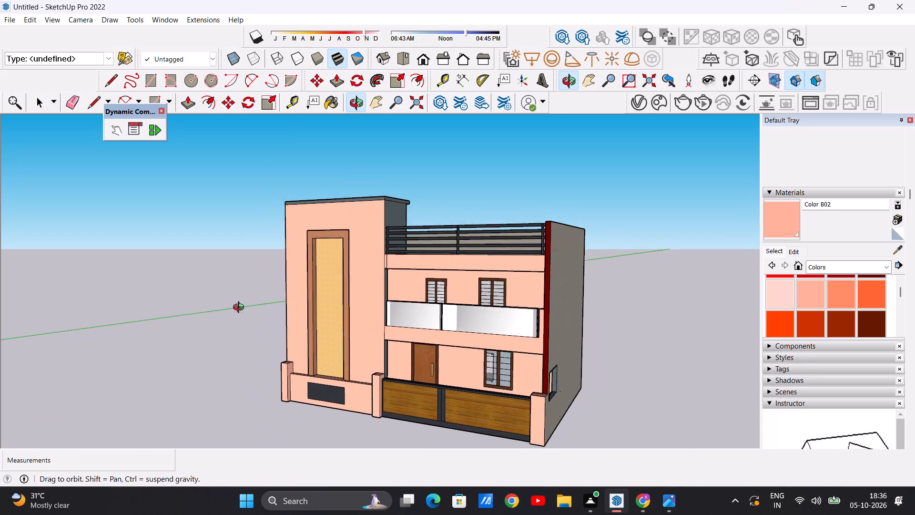
middle_click_drag(241, 309, 59, 320)
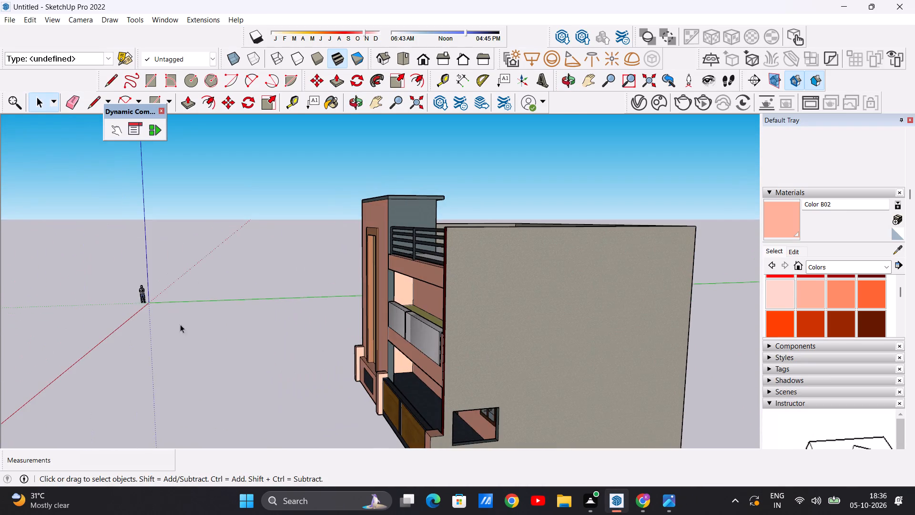
Paint the unpainted wall face at the tower end of the first-floor balcony with Color B02.
scroll(399, 310, "up", 17)
scroll(421, 310, "down", 8)
middle_click_drag(423, 328, 367, 324)
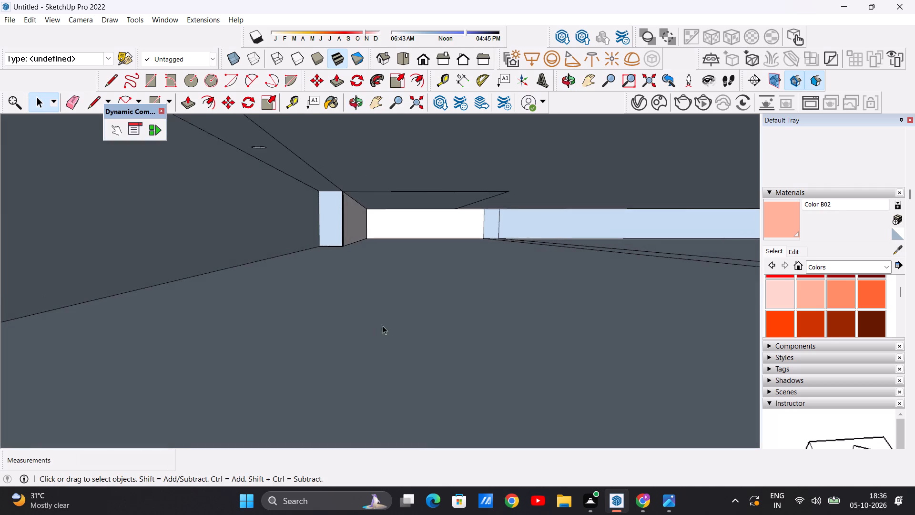
scroll(418, 330, "down", 20)
scroll(418, 330, "down", 16)
scroll(412, 337, "up", 1)
scroll(412, 337, "down", 18)
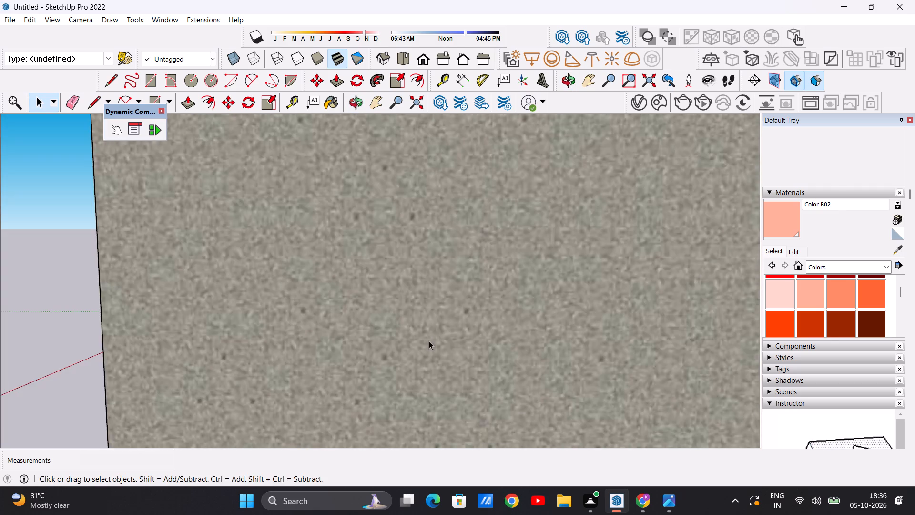
scroll(429, 341, "down", 20)
scroll(429, 341, "down", 13)
middle_click_drag(376, 303, 494, 294)
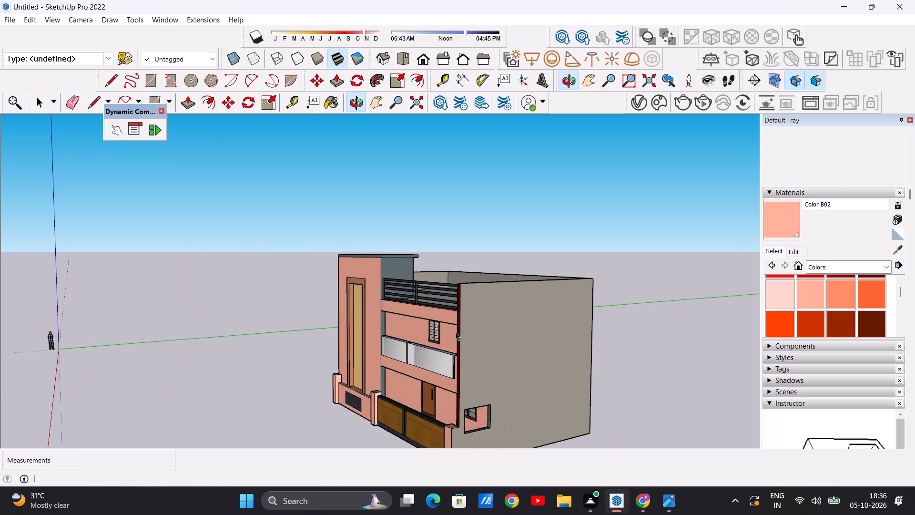
middle_click_drag(453, 344, 396, 323)
scroll(410, 320, "up", 15)
middle_click_drag(410, 347, 385, 355)
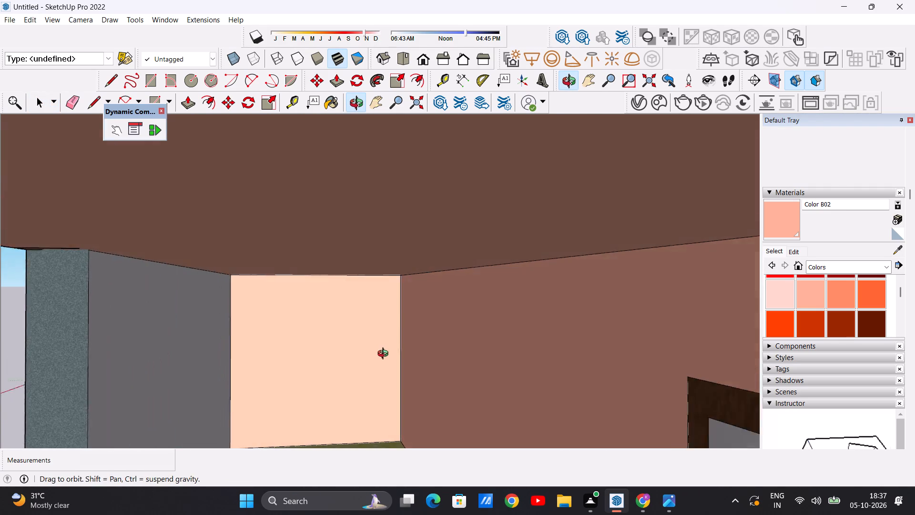
middle_click_drag(385, 355, 377, 356)
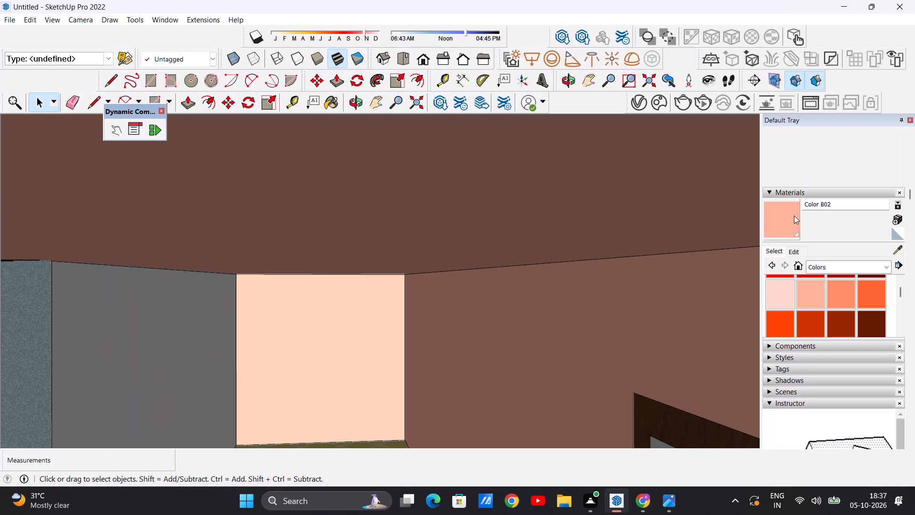
left_click(789, 216)
left_click(189, 352)
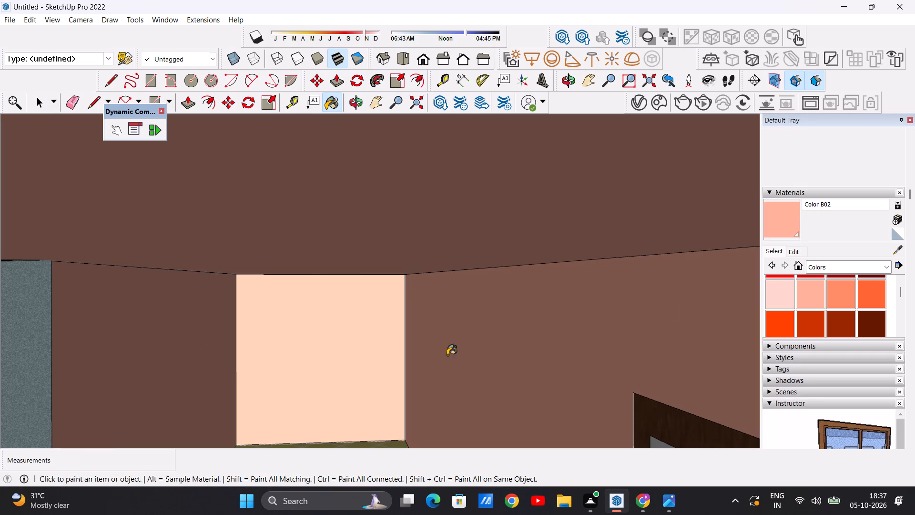
scroll(462, 360, "down", 5)
scroll(462, 360, "down", 18)
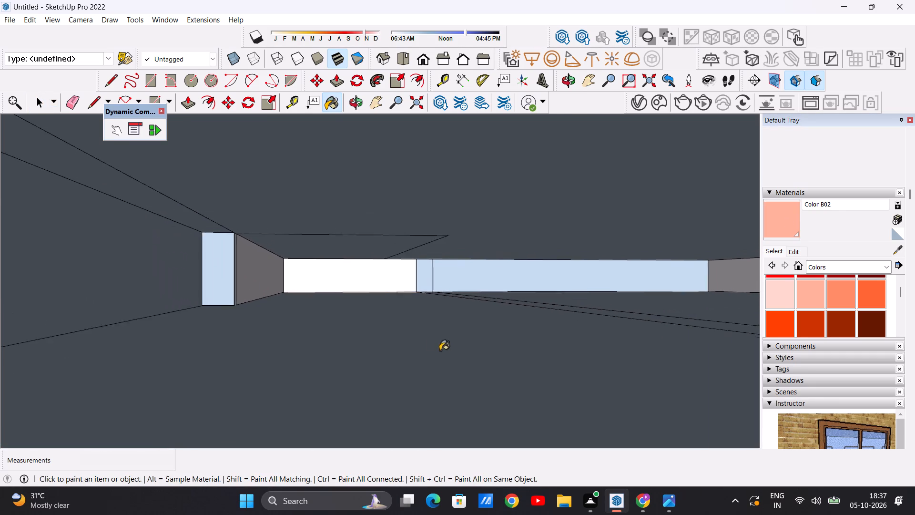
Examine the first-floor balcony's end wall and the slab underside above it for any remaining unpainted faces.
scroll(440, 350, "down", 20)
scroll(440, 350, "down", 20)
scroll(440, 350, "down", 9)
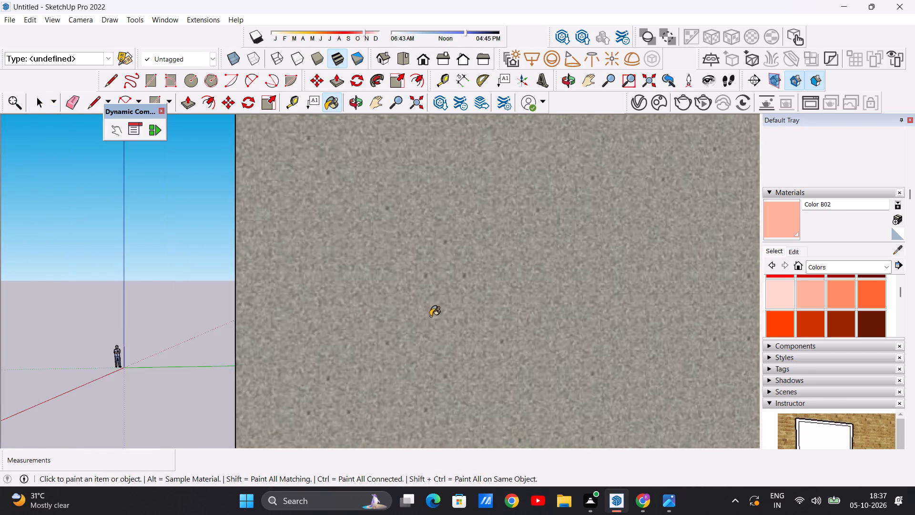
scroll(430, 316, "down", 20)
middle_click_drag(359, 320, 618, 330)
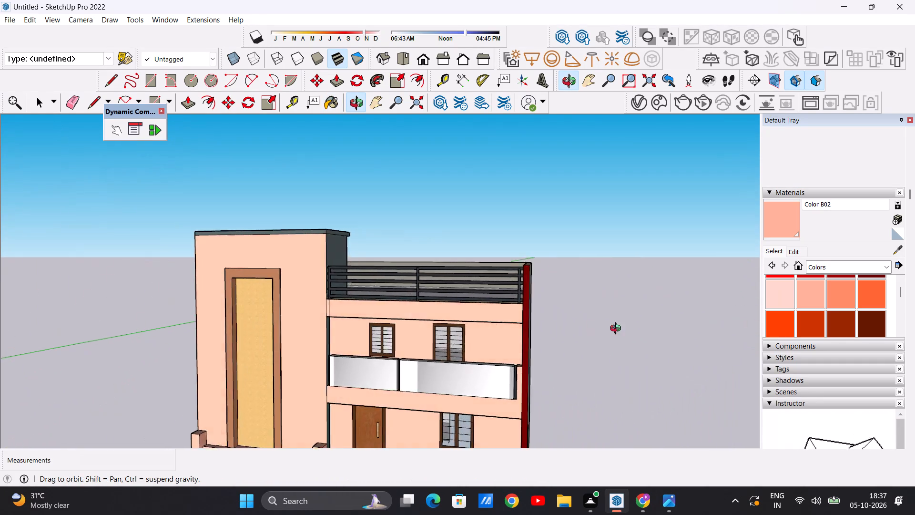
middle_click_drag(618, 330, 658, 330)
middle_click_drag(445, 339, 565, 355)
scroll(492, 341, "up", 8)
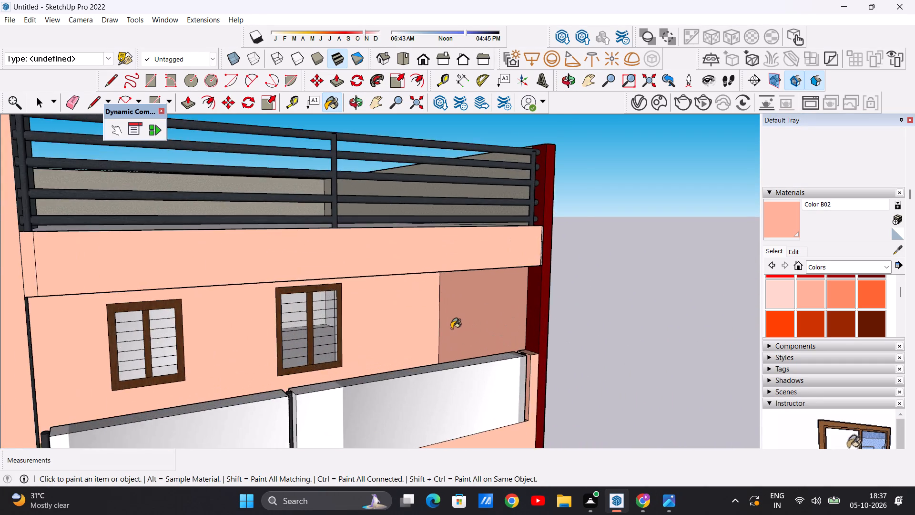
scroll(448, 329, "up", 5)
middle_click_drag(457, 341, 450, 343)
scroll(450, 343, "up", 1)
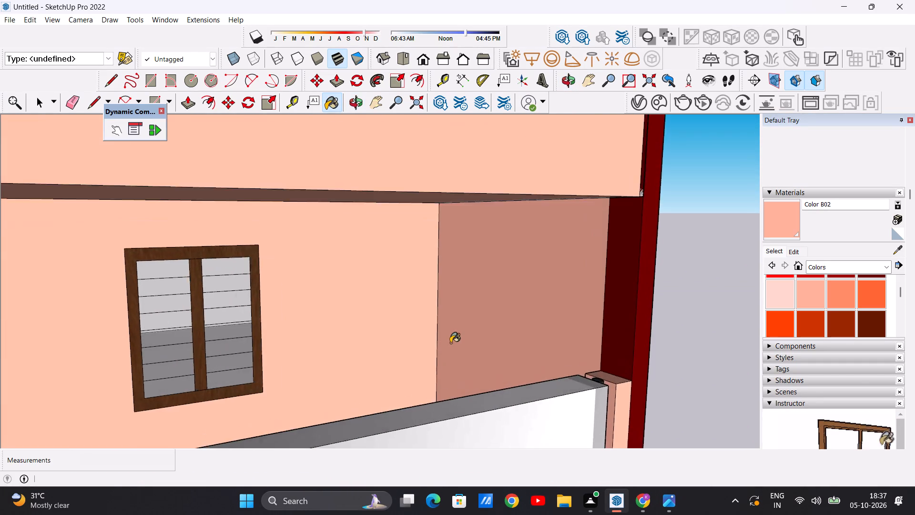
scroll(450, 343, "down", 20)
scroll(450, 343, "down", 6)
middle_click_drag(446, 361, 332, 344)
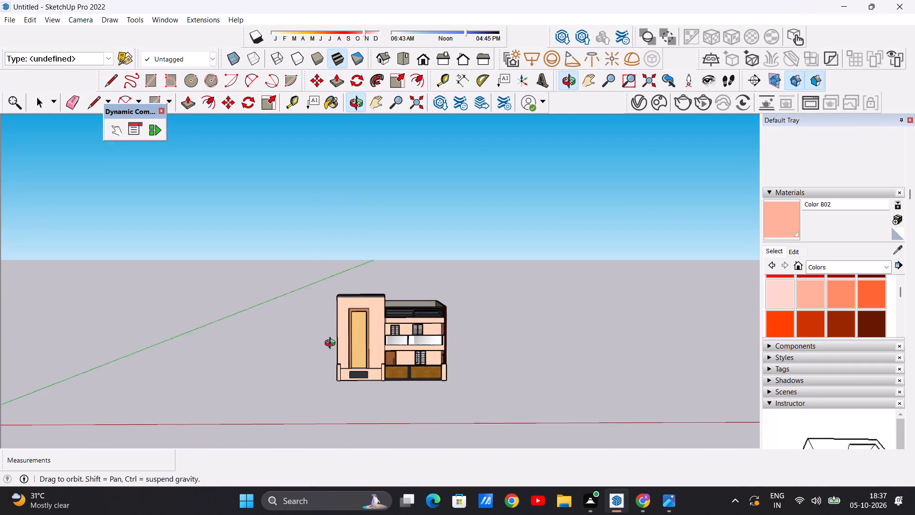
middle_click_drag(332, 344, 313, 348)
Inspect the ground-floor porch behind the gate, checking its walls, ceiling and door surround for unpainted faces.
scroll(408, 369, "up", 19)
middle_click_drag(450, 385, 386, 303)
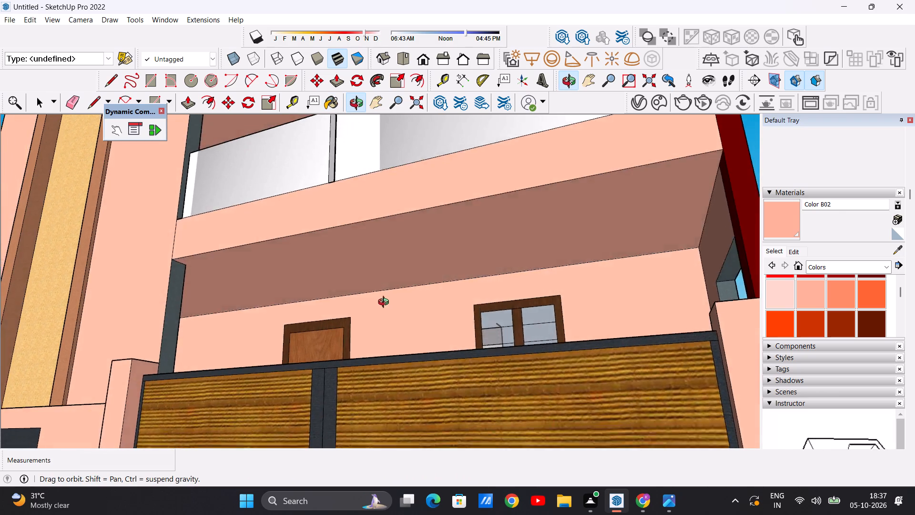
middle_click_drag(386, 303, 240, 364)
middle_click_drag(254, 359, 266, 354)
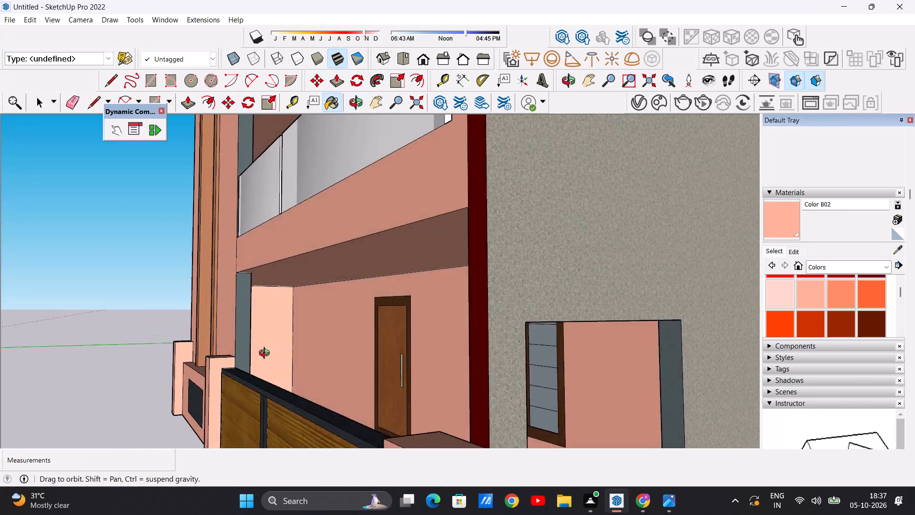
middle_click_drag(266, 354, 203, 356)
scroll(347, 377, "up", 4)
middle_click_drag(342, 381, 318, 384)
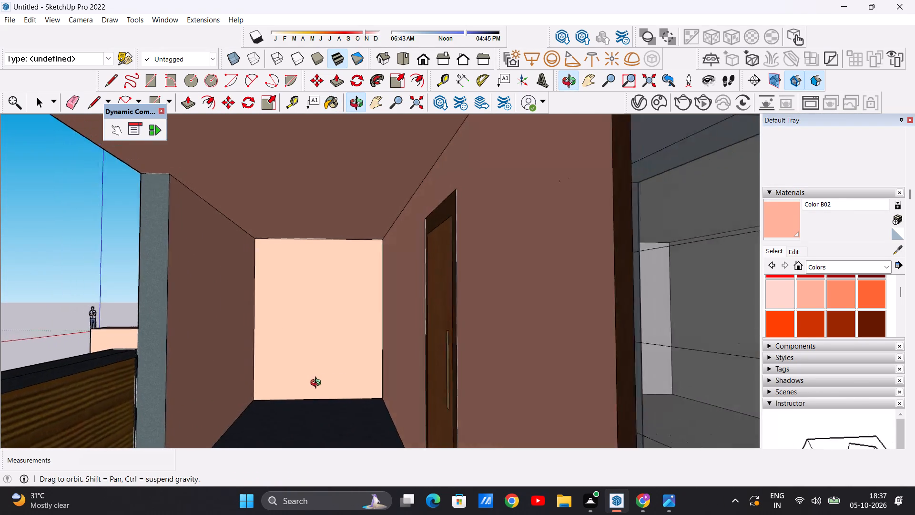
middle_click_drag(318, 384, 314, 385)
scroll(358, 369, "down", 11)
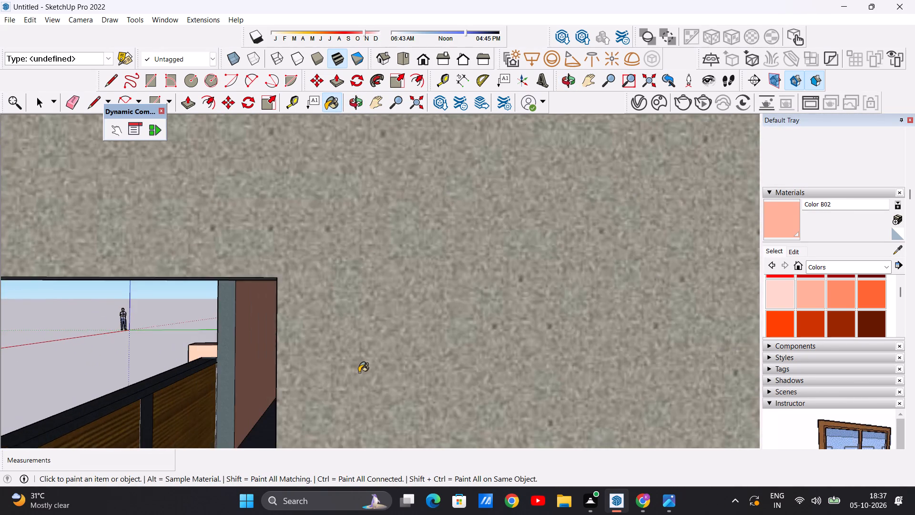
scroll(359, 372, "down", 20)
scroll(359, 372, "down", 5)
scroll(312, 370, "up", 8)
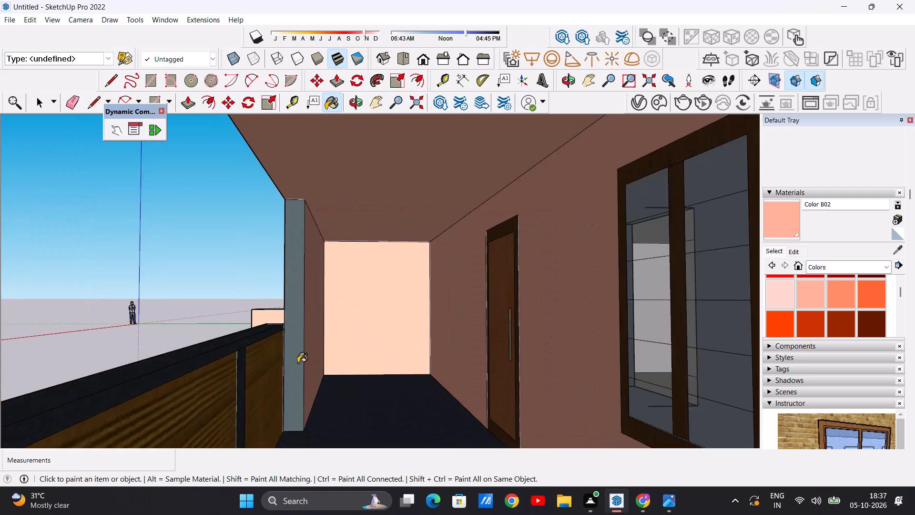
scroll(298, 363, "up", 5)
scroll(337, 369, "down", 3)
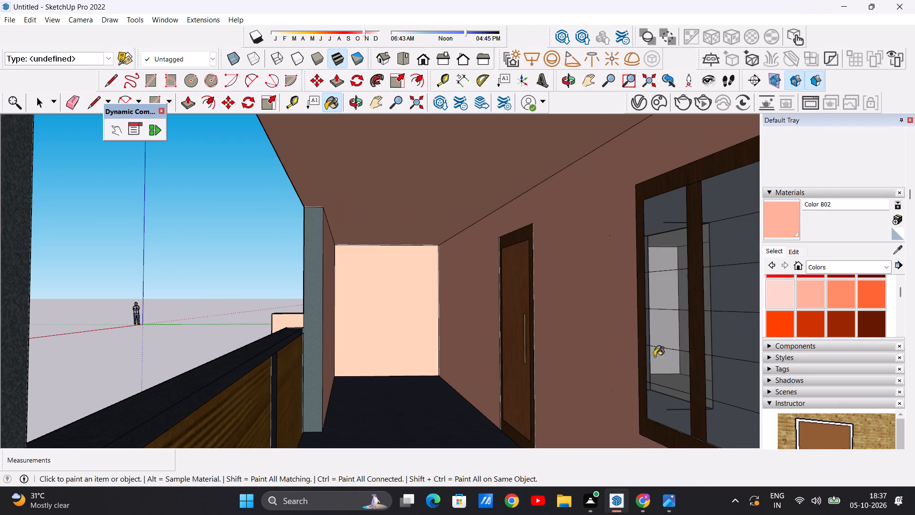
Look through the ground-floor porch window and examine the wall faces of the room behind it.
scroll(733, 356, "up", 17)
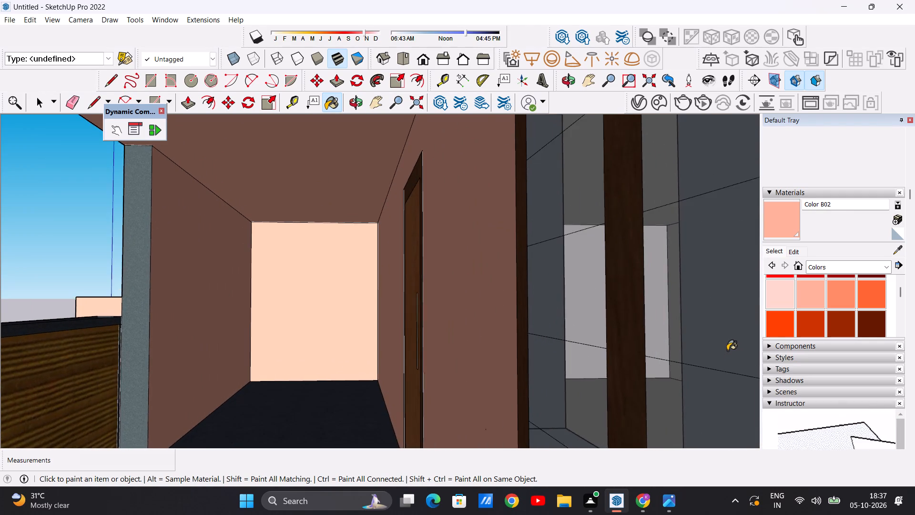
scroll(706, 350, "up", 19)
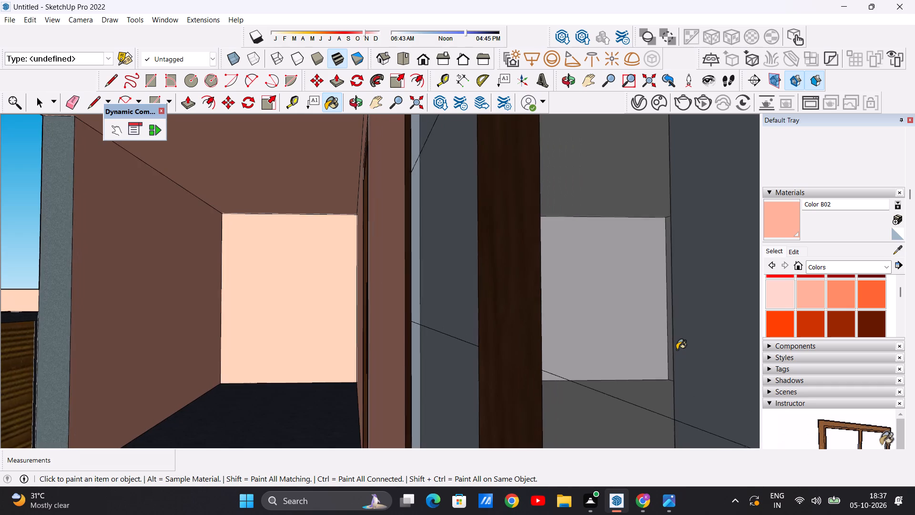
scroll(677, 350, "up", 18)
scroll(677, 350, "up", 6)
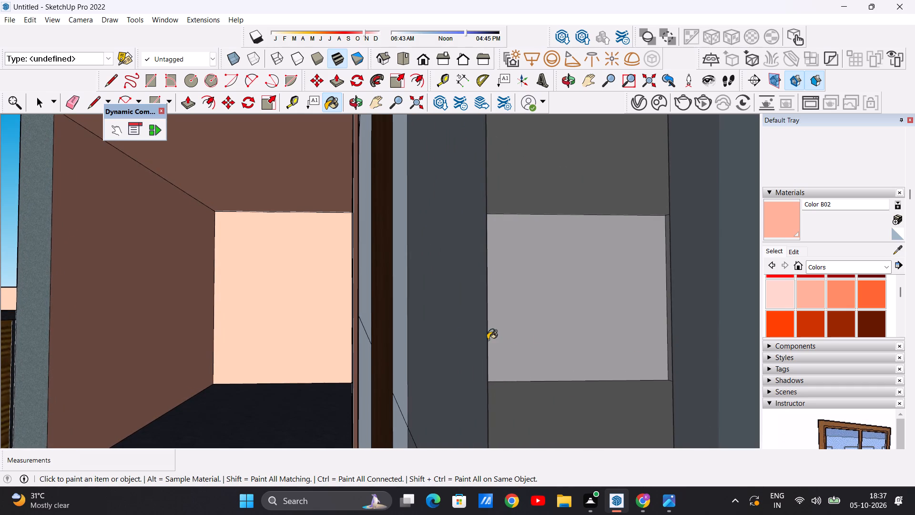
scroll(544, 340, "up", 5)
scroll(592, 337, "up", 8)
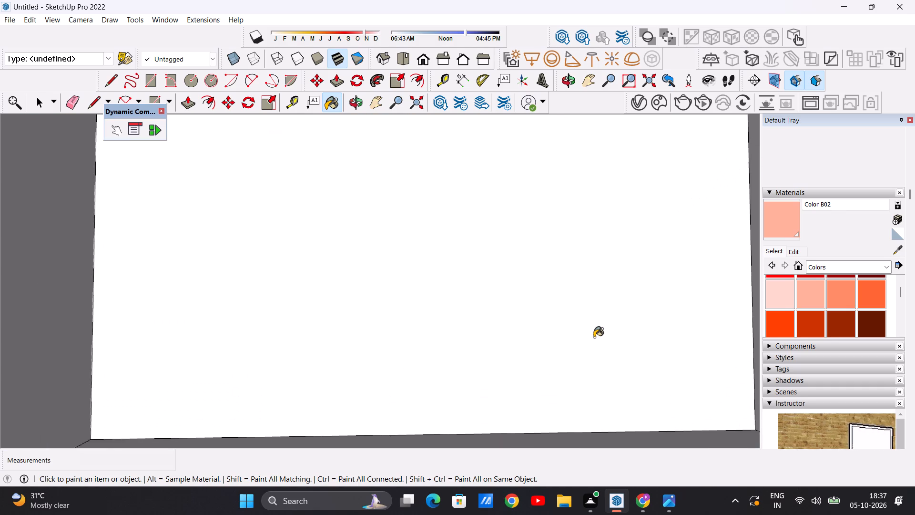
scroll(594, 337, "up", 5)
scroll(594, 337, "up", 20)
scroll(594, 337, "up", 1)
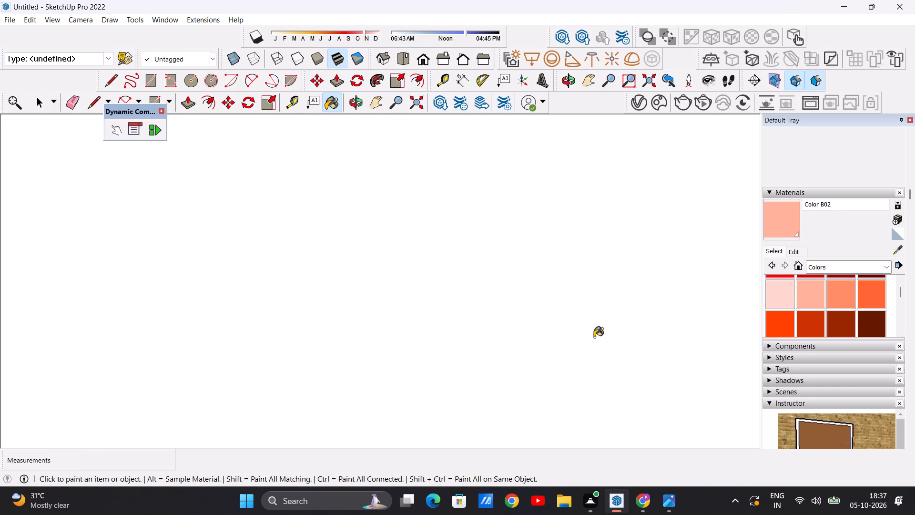
scroll(594, 337, "up", 3)
scroll(594, 337, "down", 5)
scroll(594, 337, "down", 20)
scroll(594, 337, "down", 1)
scroll(557, 336, "down", 20)
scroll(557, 336, "down", 20)
scroll(557, 336, "down", 3)
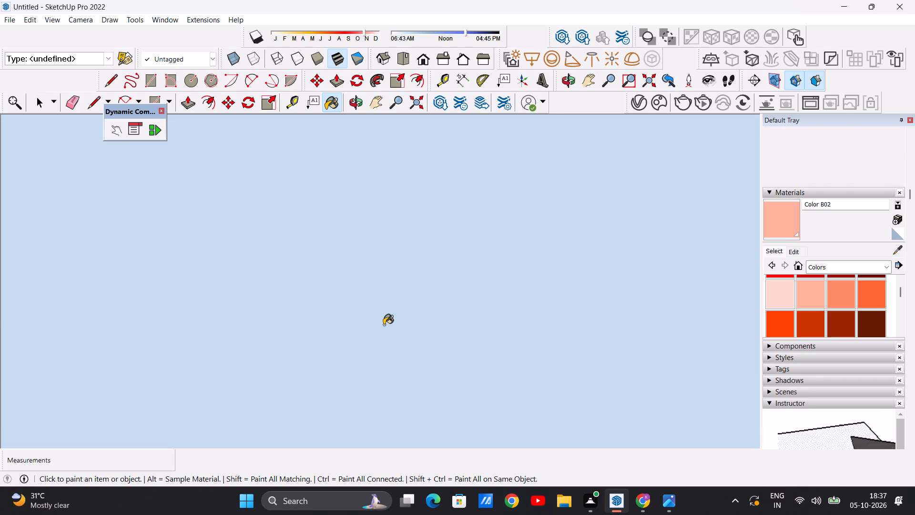
scroll(384, 325, "down", 20)
scroll(384, 325, "down", 20)
scroll(384, 325, "down", 3)
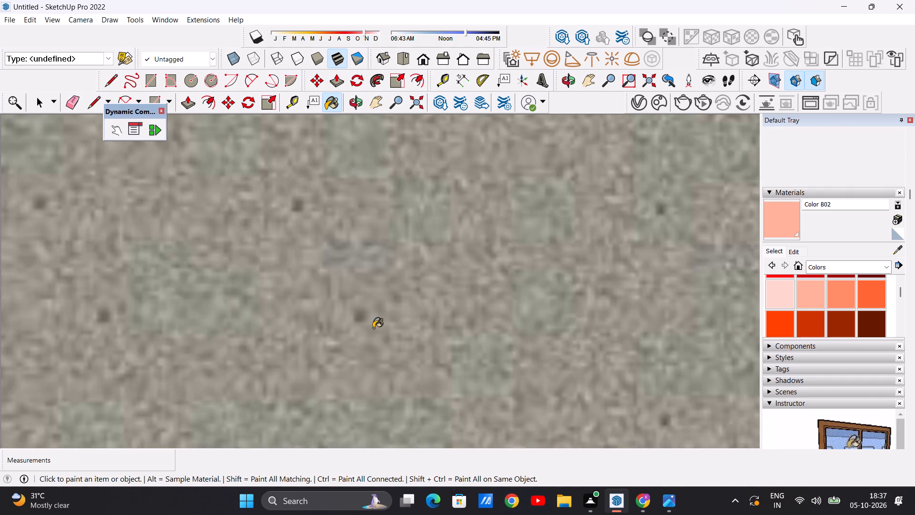
scroll(373, 328, "down", 20)
scroll(373, 328, "down", 7)
scroll(366, 342, "down", 16)
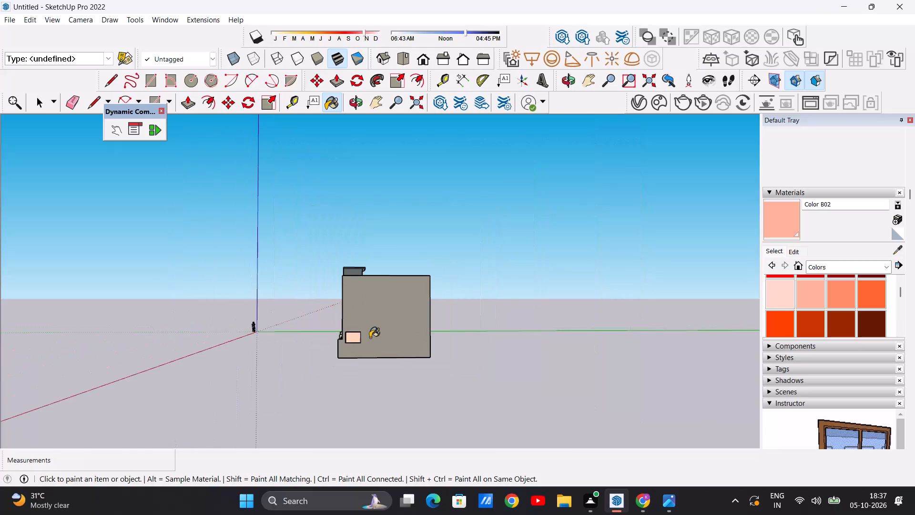
Review the whole villa's front elevation from both front corners.
middle_click_drag(309, 339, 564, 344)
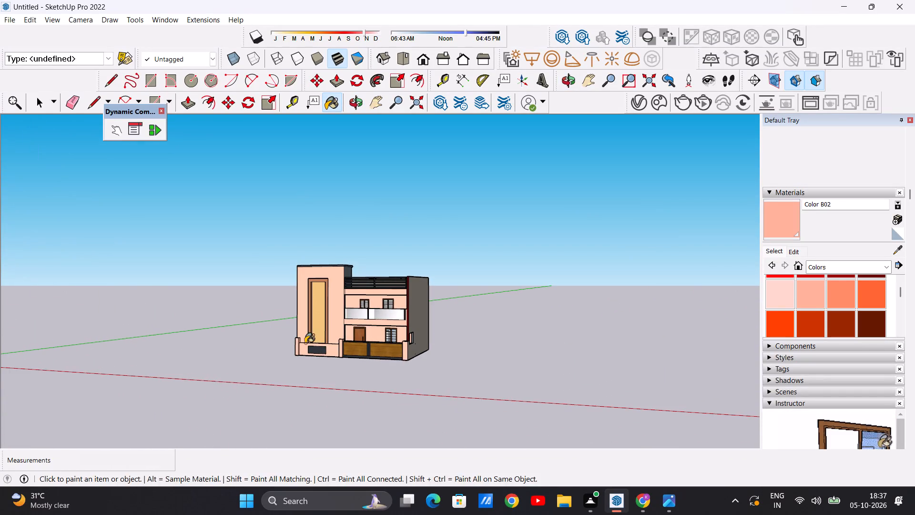
middle_click_drag(305, 343, 418, 347)
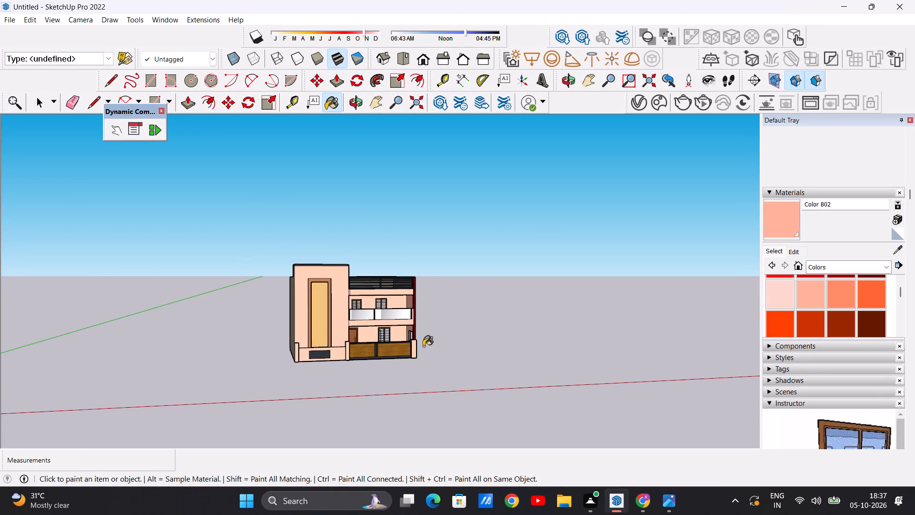
scroll(425, 344, "down", 6)
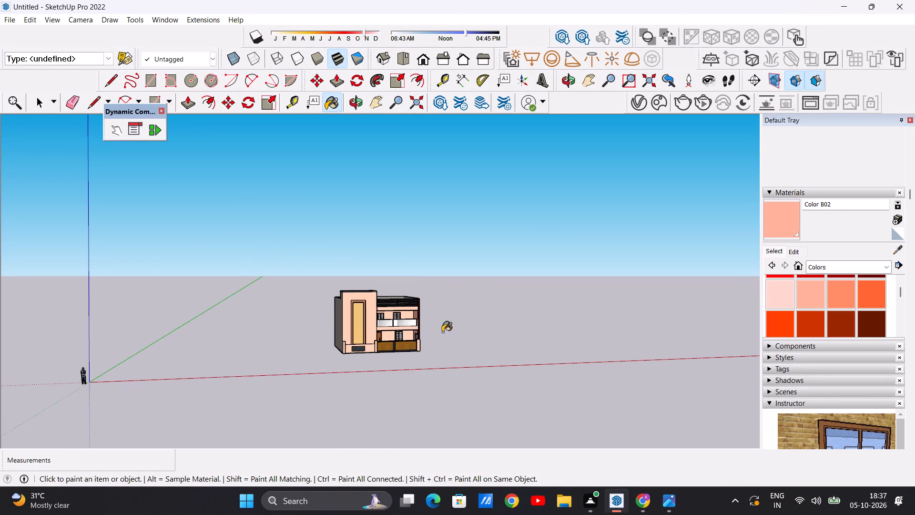
scroll(448, 332, "up", 7)
middle_click_drag(426, 334, 322, 340)
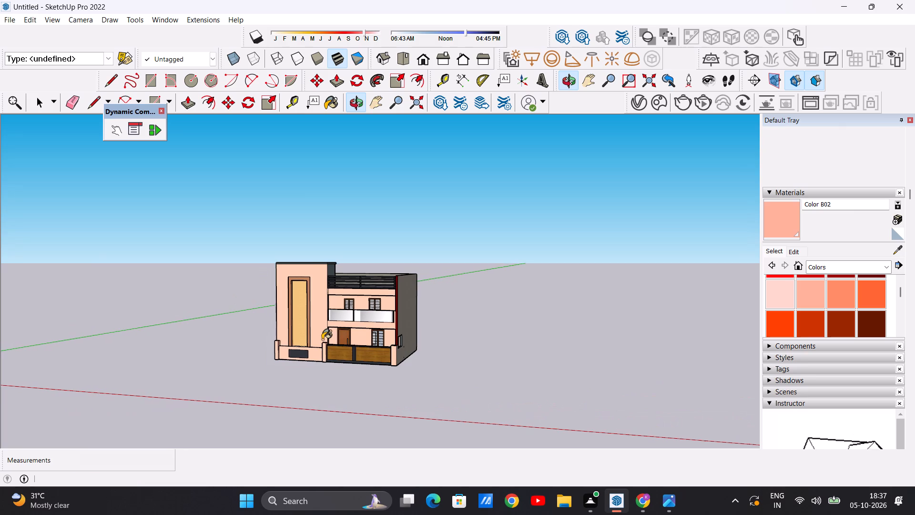
scroll(452, 339, "down", 11)
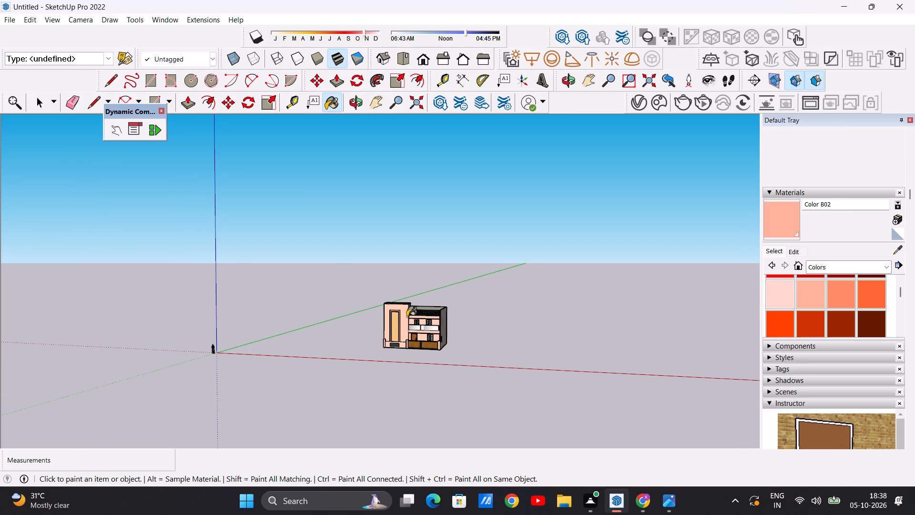
scroll(427, 306, "up", 14)
scroll(465, 295, "down", 5)
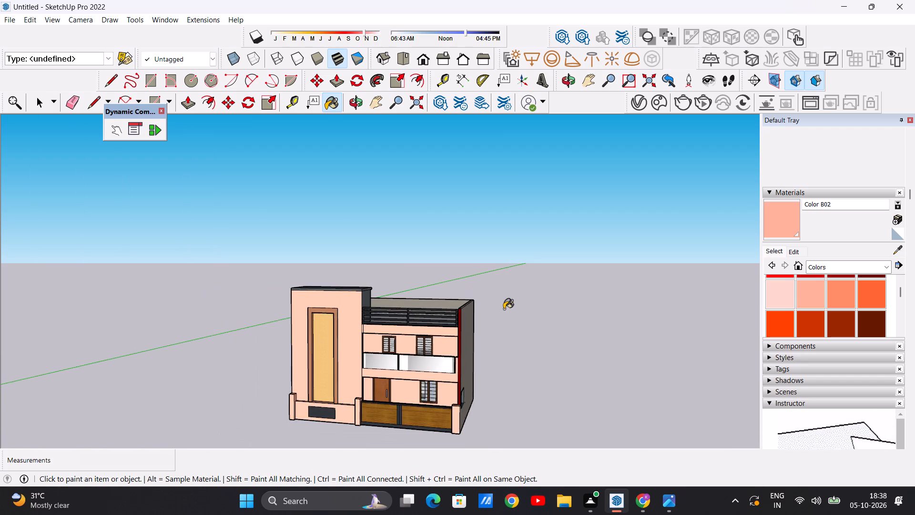
Examine the roof terrace, parapet walls, tower roof slab and tower-side wall from above and around the building.
middle_click_drag(500, 325, 380, 404)
scroll(399, 306, "up", 12)
key("space")
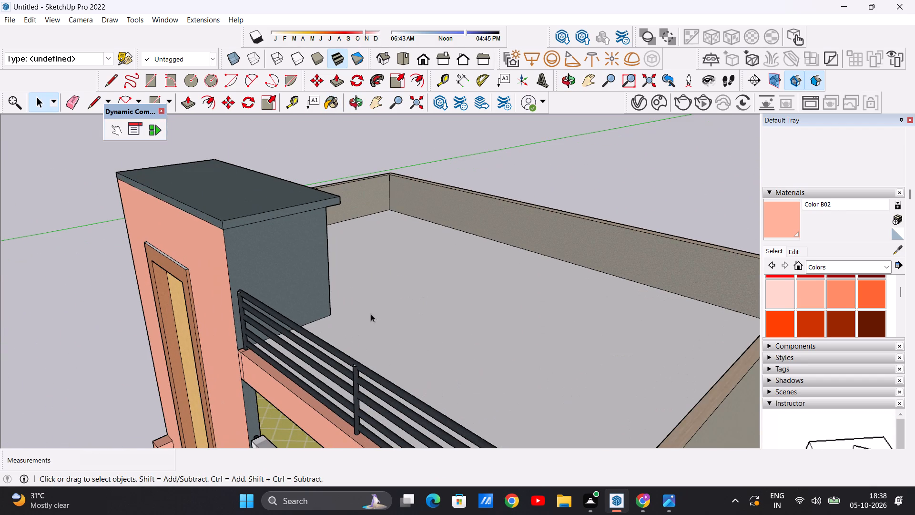
scroll(359, 281, "down", 13)
middle_click_drag(285, 257, 528, 213)
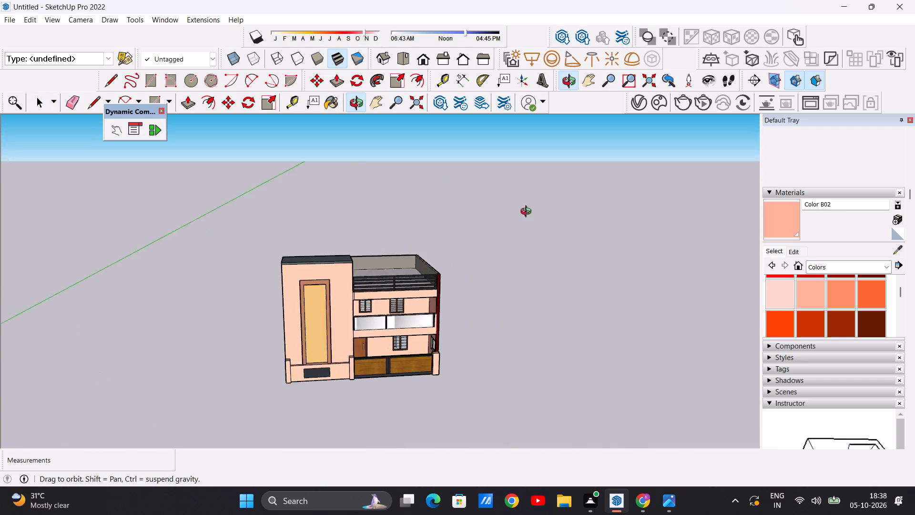
middle_click_drag(528, 213, 556, 207)
middle_click_drag(300, 288, 473, 280)
scroll(331, 299, "up", 7)
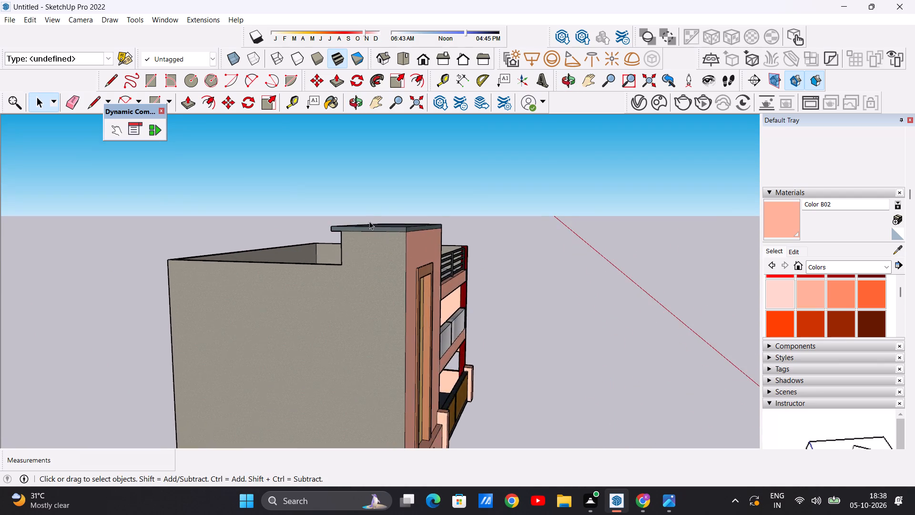
scroll(372, 215, "down", 5)
middle_click_drag(236, 297, 248, 324)
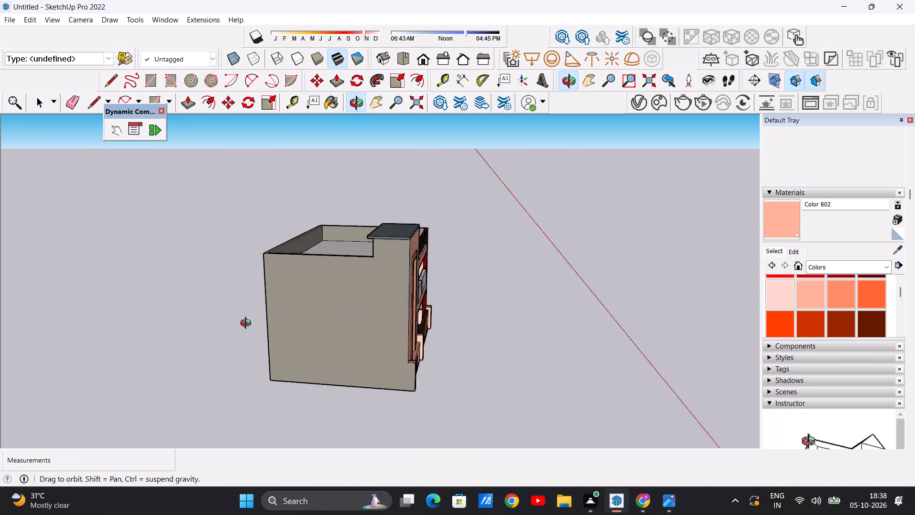
middle_click_drag(248, 324, 125, 323)
middle_click_drag(367, 321, 263, 319)
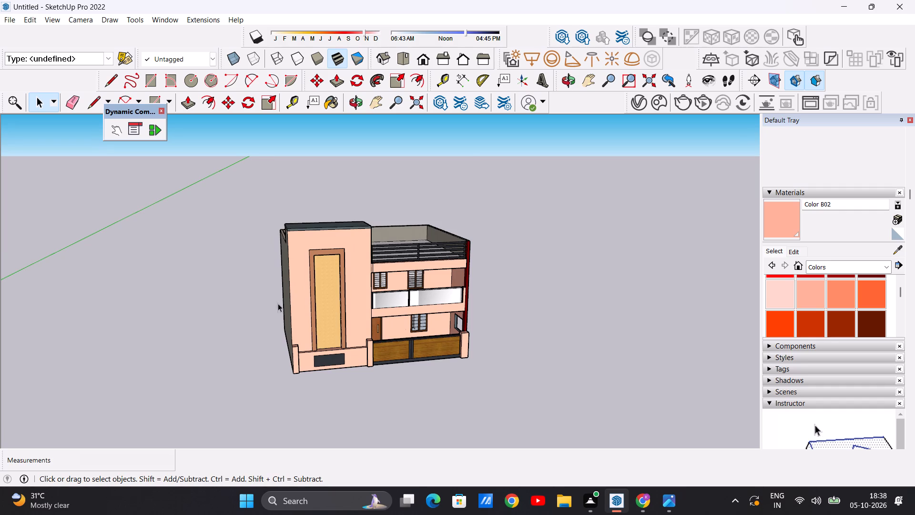
Check the finished front elevation again, focusing on the first-floor balcony, its windows and the terrace parapet band.
scroll(319, 280, "down", 7)
scroll(378, 289, "up", 8)
scroll(396, 268, "down", 3)
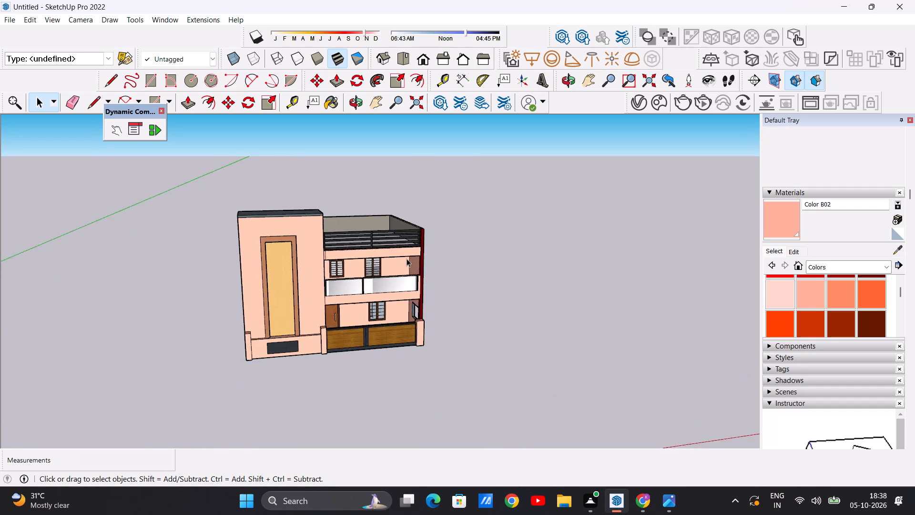
scroll(407, 258, "down", 2)
middle_click_drag(438, 297, 332, 294)
scroll(332, 272, "up", 2)
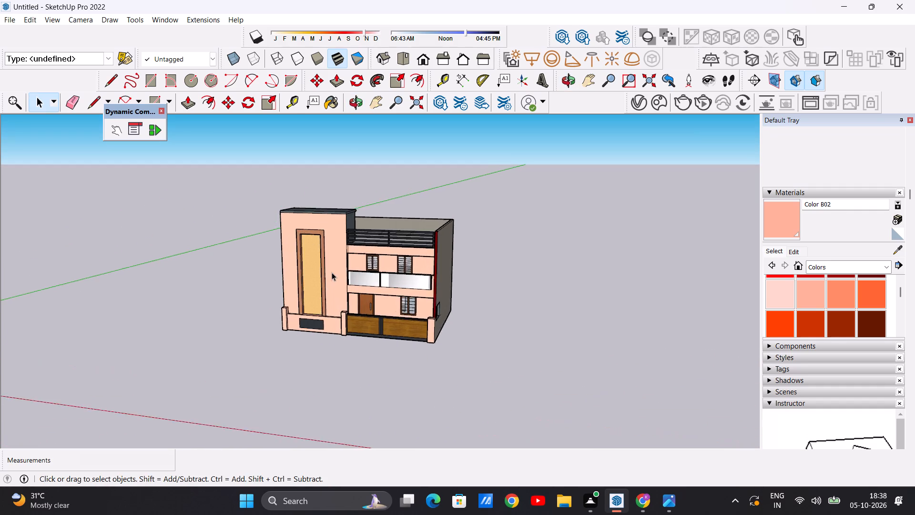
scroll(332, 272, "up", 6)
scroll(371, 273, "down", 4)
scroll(416, 264, "up", 11)
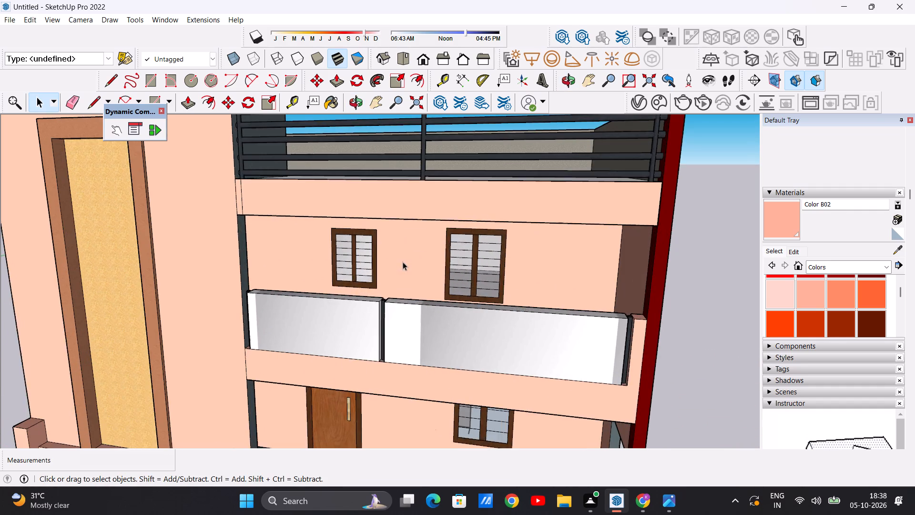
middle_click_drag(442, 273, 447, 270)
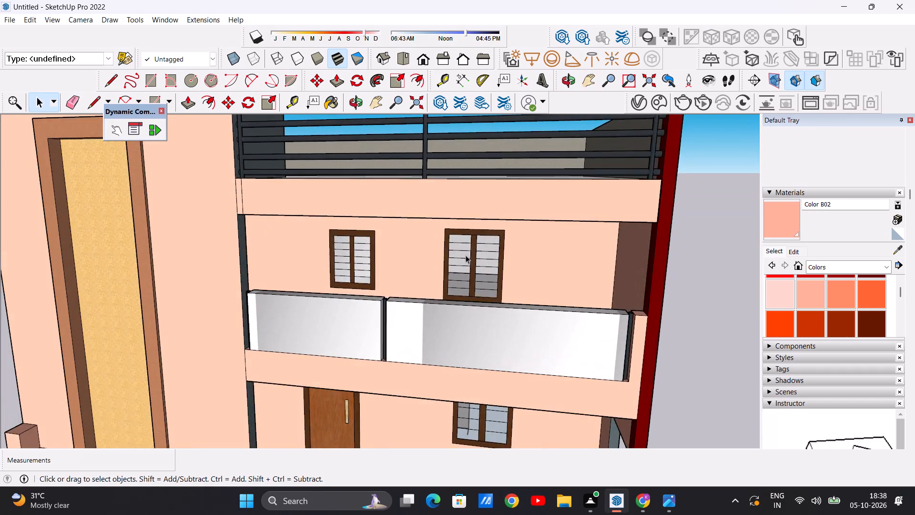
Inspect the villa's side wall and look through its opening along the ground-floor porch, gate and entrance door.
scroll(505, 227, "down", 14)
scroll(501, 269, "up", 7)
scroll(484, 261, "down", 7)
middle_click_drag(492, 273, 272, 307)
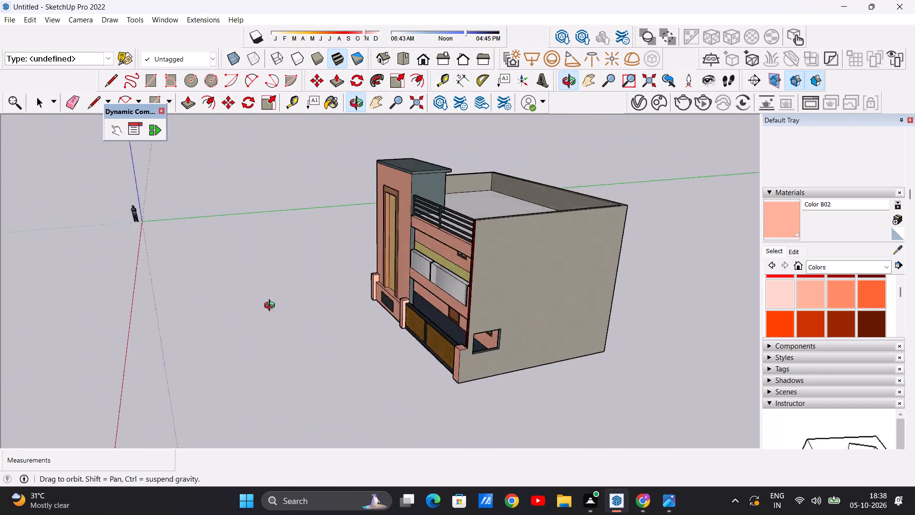
middle_click_drag(272, 307, 178, 269)
scroll(178, 269, "up", 1)
scroll(429, 320, "up", 14)
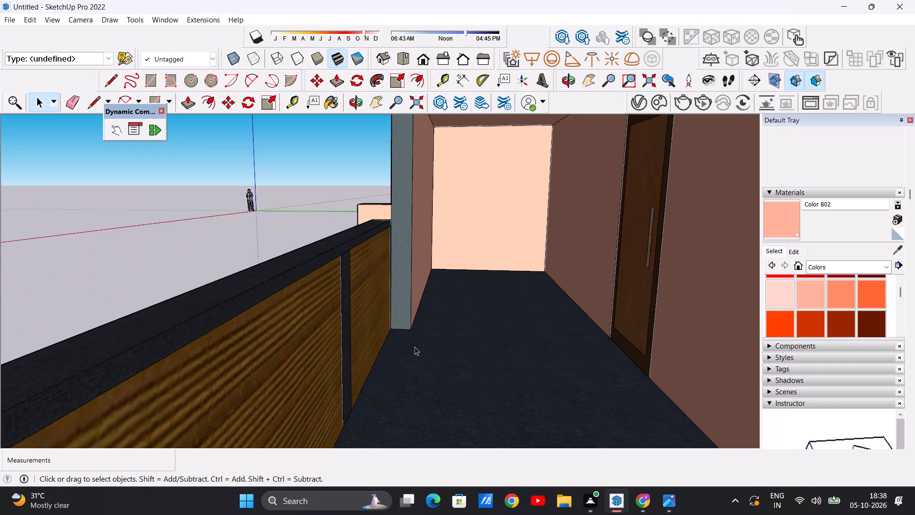
scroll(415, 347, "up", 3)
scroll(421, 324, "down", 5)
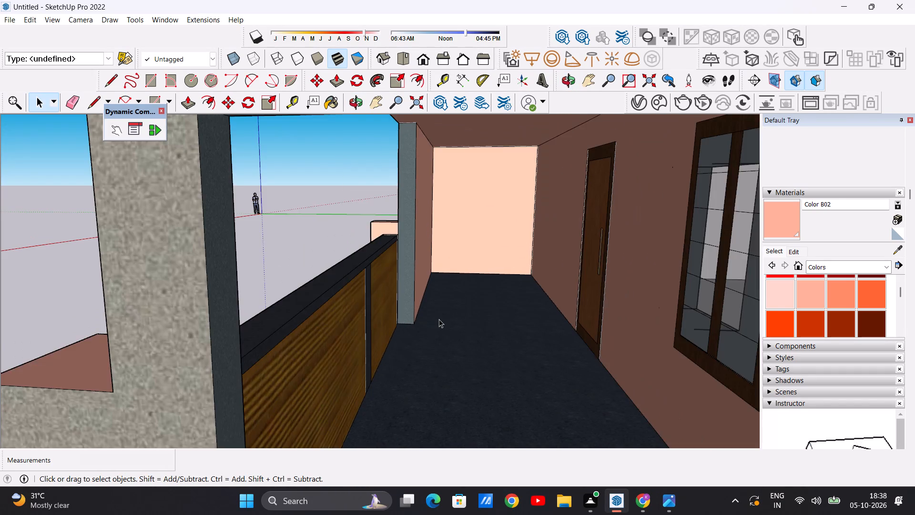
scroll(439, 319, "down", 16)
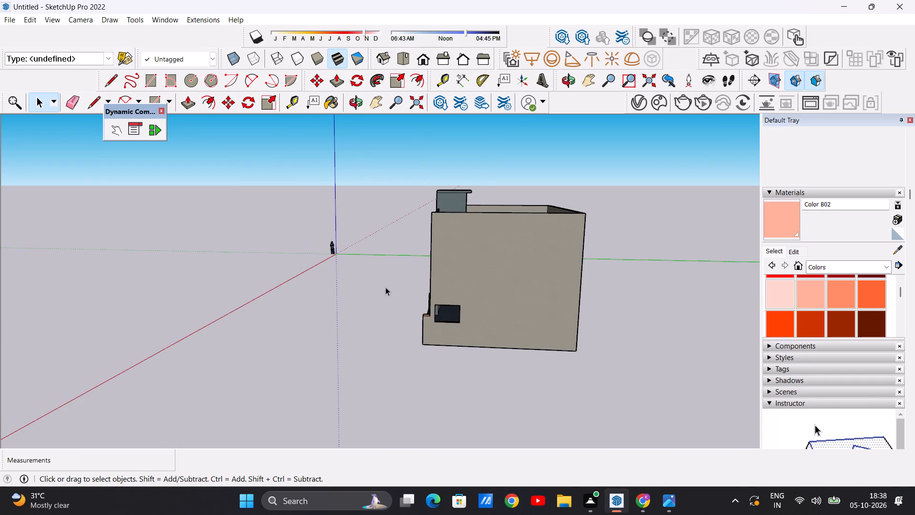
Examine the tower's framed textured panel and front faces from straight ahead, below and the tower-side corner.
middle_click_drag(351, 288, 659, 268)
scroll(326, 258, "up", 7)
scroll(345, 268, "down", 5)
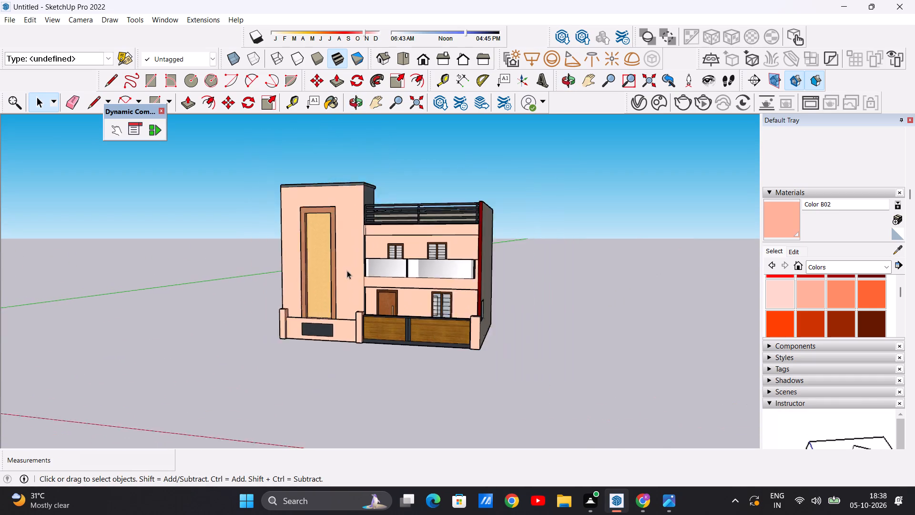
scroll(347, 270, "down", 1)
middle_click_drag(270, 255, 334, 264)
scroll(321, 257, "up", 10)
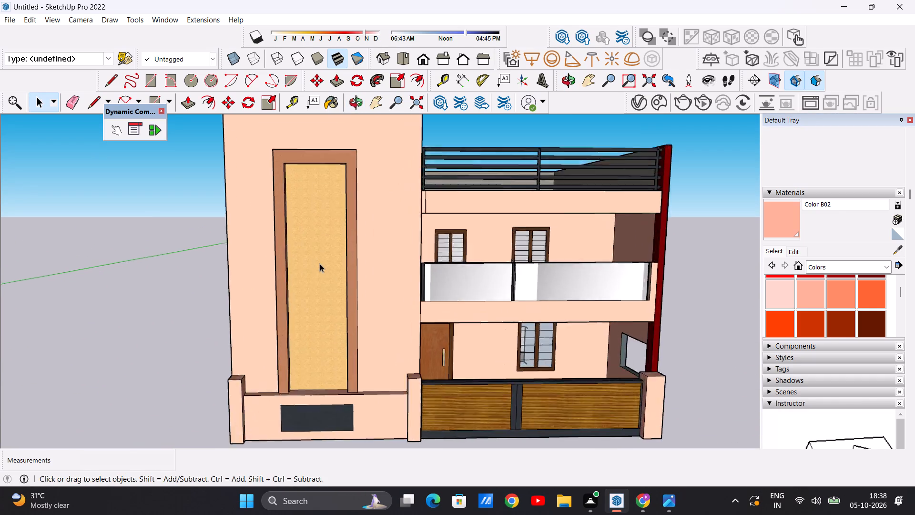
scroll(320, 264, "up", 4)
scroll(309, 274, "down", 13)
scroll(308, 234, "up", 8)
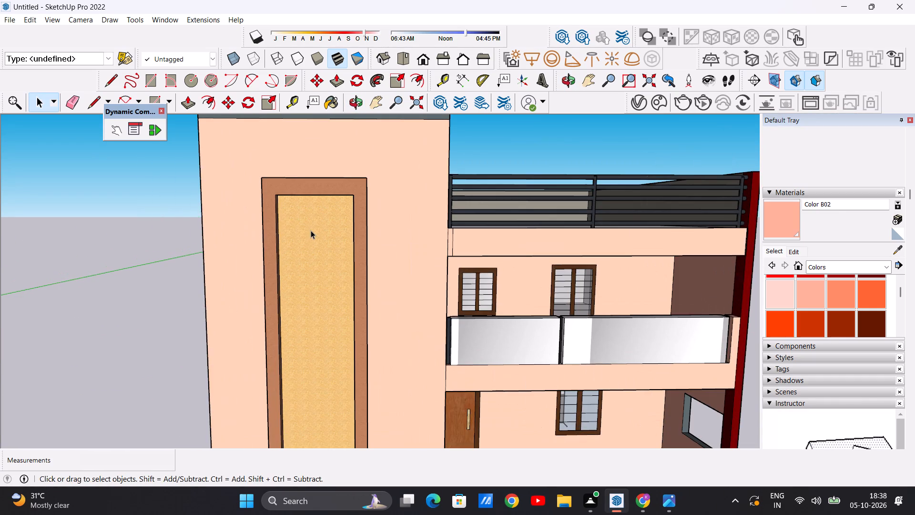
middle_click_drag(342, 292, 329, 209)
scroll(329, 209, "up", 8)
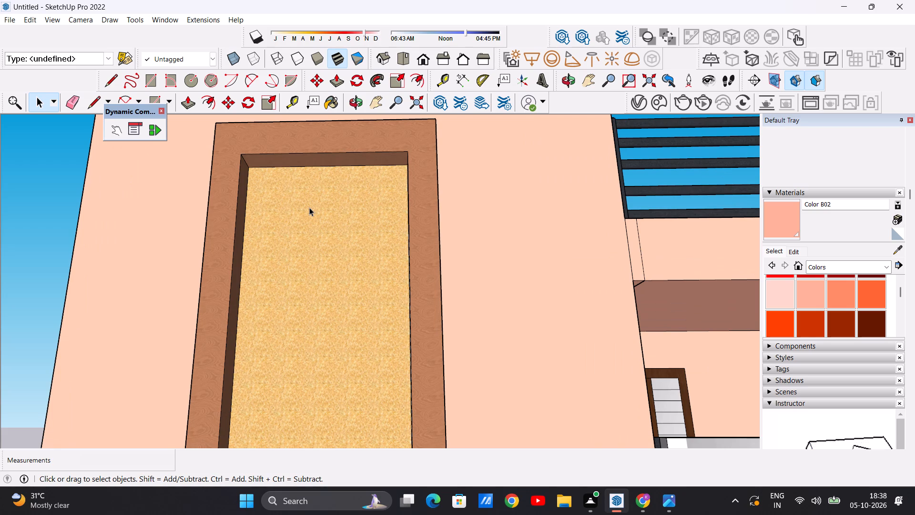
scroll(308, 211, "down", 20)
scroll(308, 211, "down", 1)
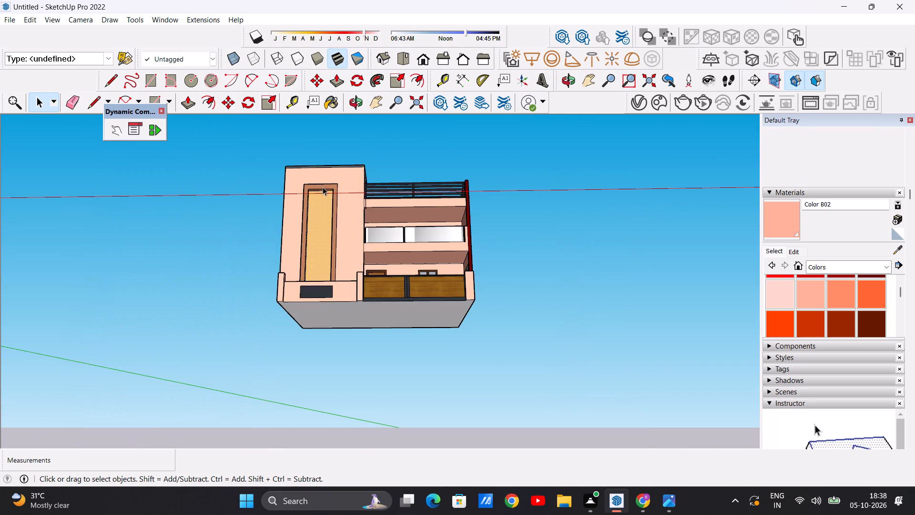
middle_click_drag(341, 218, 317, 309)
scroll(313, 216, "up", 7)
middle_click_drag(313, 247, 546, 234)
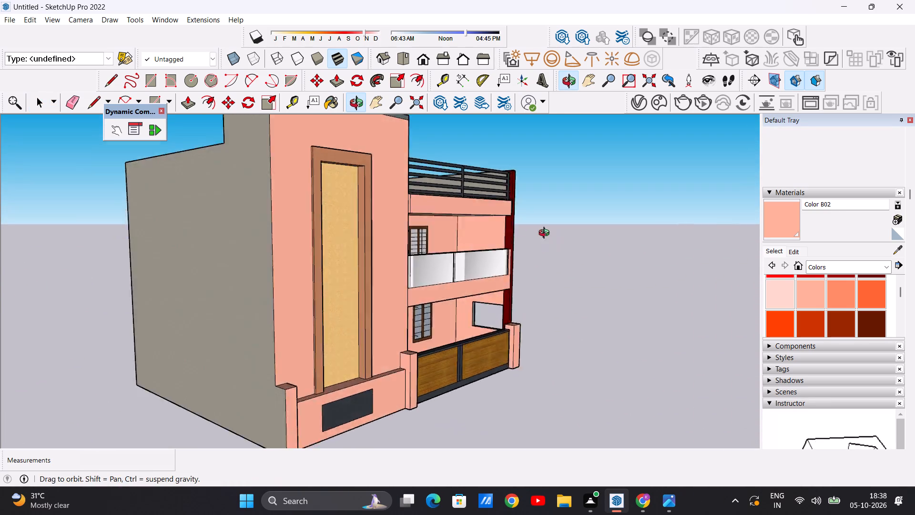
middle_click_drag(546, 234, 336, 247)
scroll(336, 247, "down", 5)
scroll(335, 240, "up", 6)
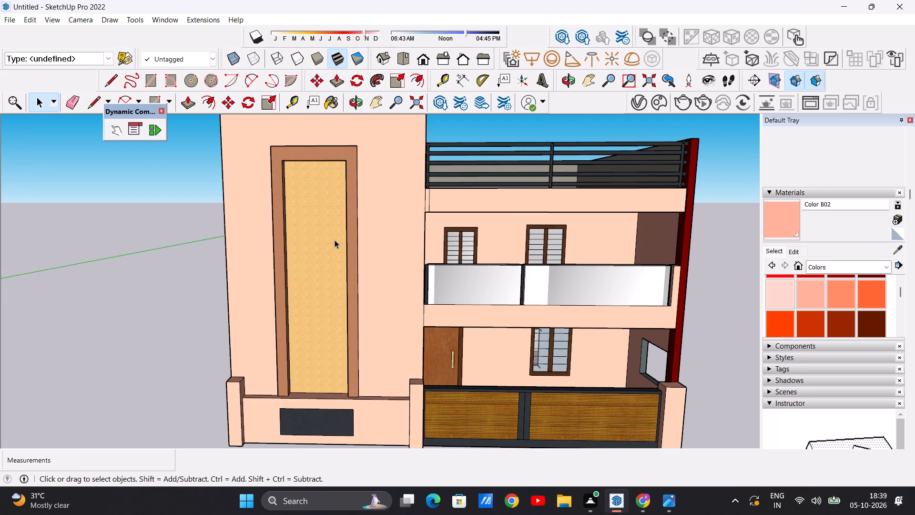
Review the complete front elevation once more, including the balcony glass, entrance door, porch window and compound gate.
scroll(338, 243, "down", 12)
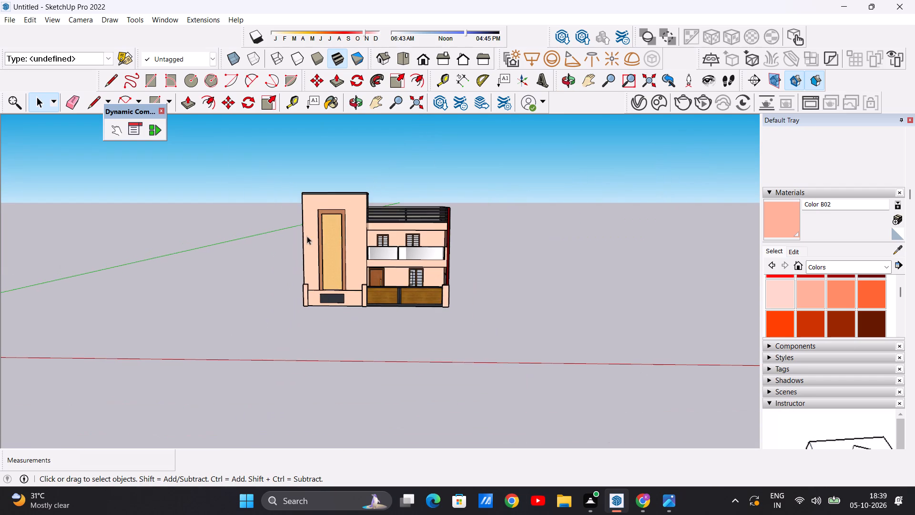
middle_click_drag(309, 238, 308, 249)
scroll(378, 227, "up", 4)
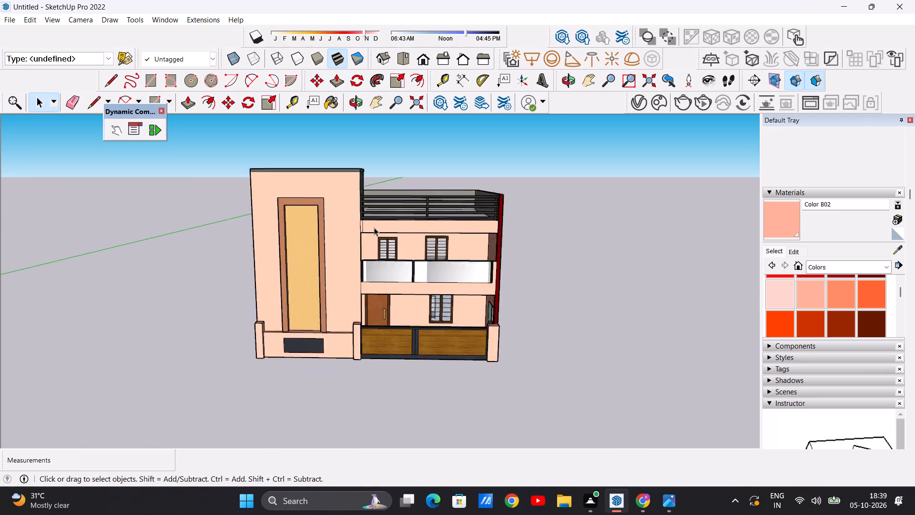
scroll(374, 227, "up", 11)
scroll(374, 240, "down", 9)
middle_click_drag(425, 285, 411, 259)
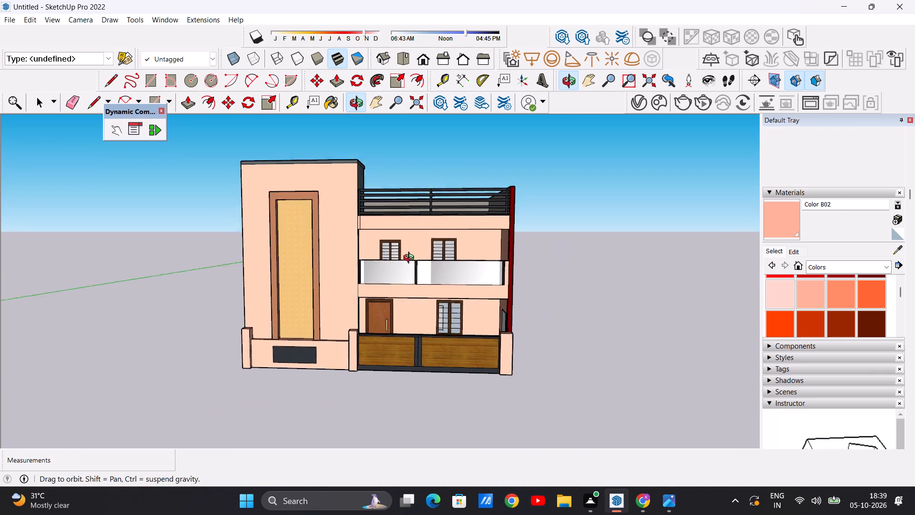
middle_click_drag(411, 259, 408, 255)
scroll(429, 314, "up", 9)
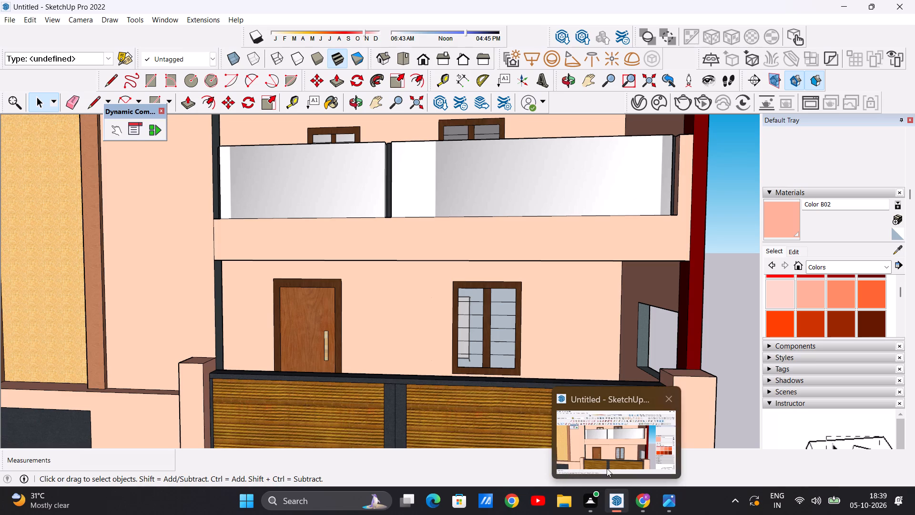
left_click(601, 459)
scroll(539, 387, "down", 9)
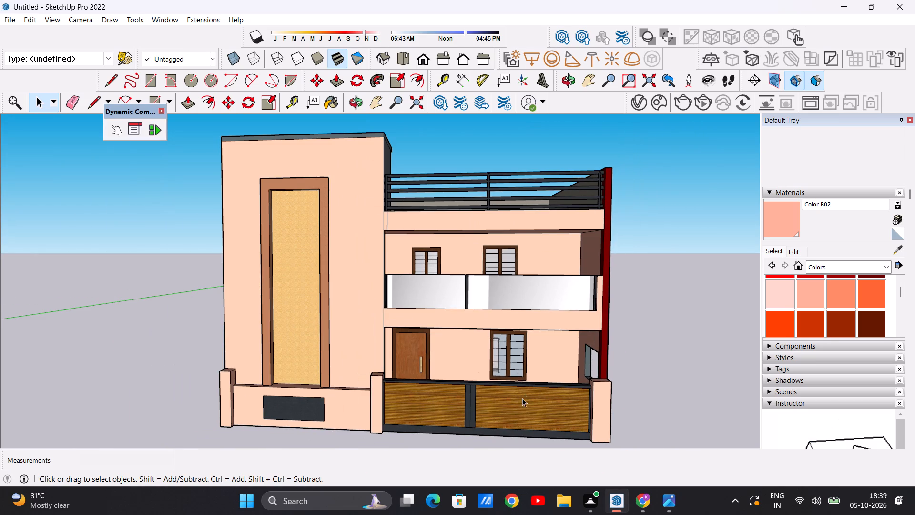
scroll(522, 398, "up", 3)
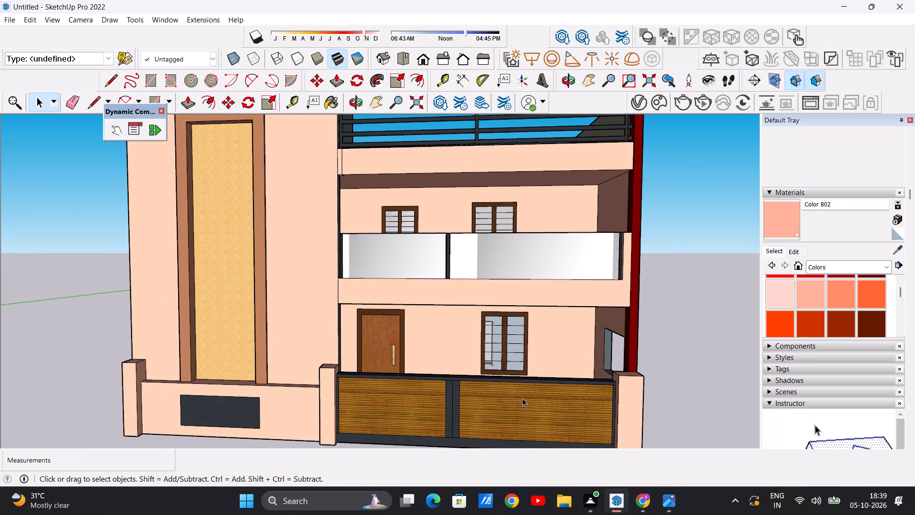
scroll(522, 398, "down", 8)
scroll(554, 365, "up", 6)
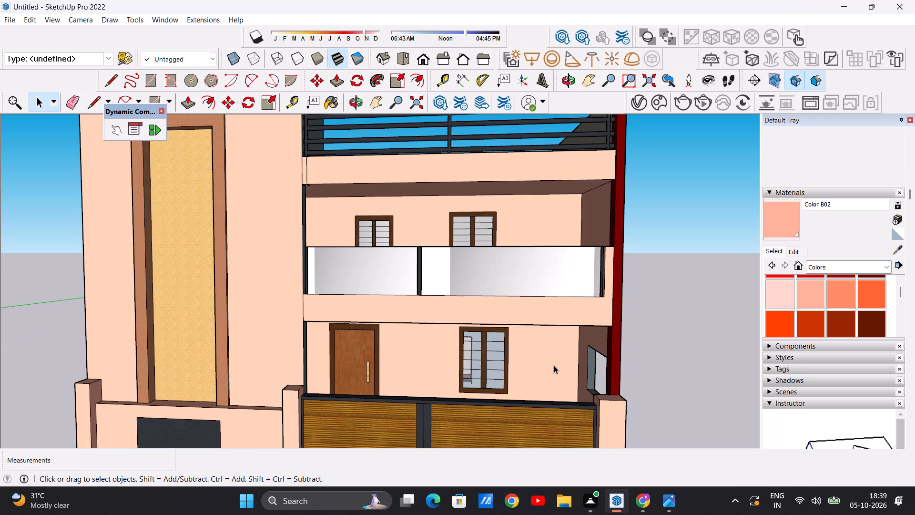
Save the villa model in the Documents folder as a SketchUp file named KRISH.
key("ctrl+s")
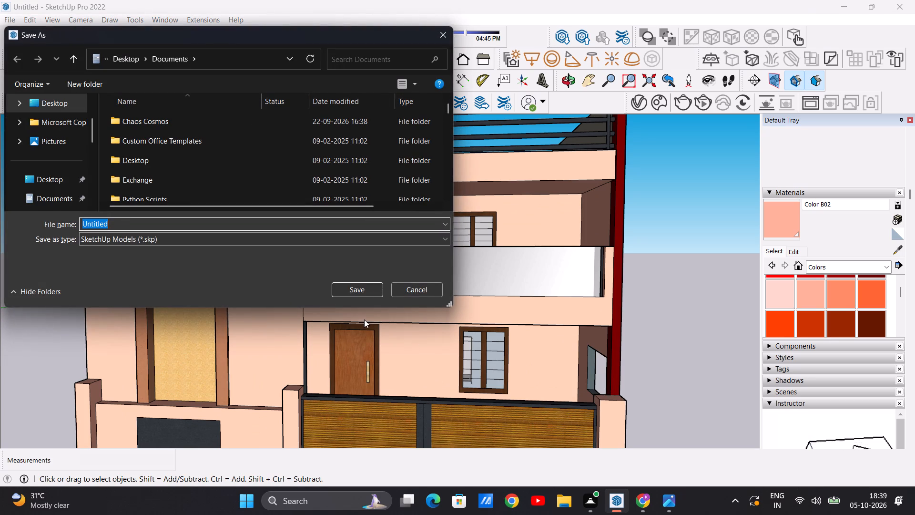
key("BackSpace")
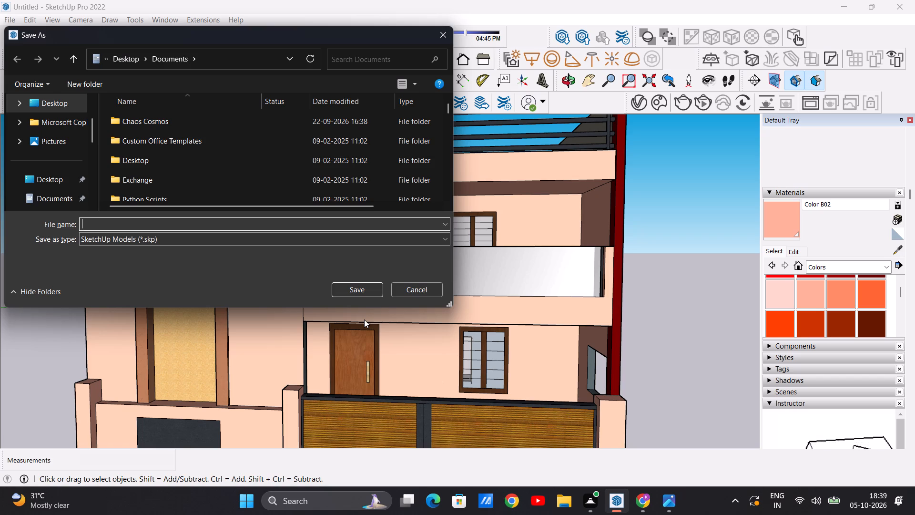
type("KRISH")
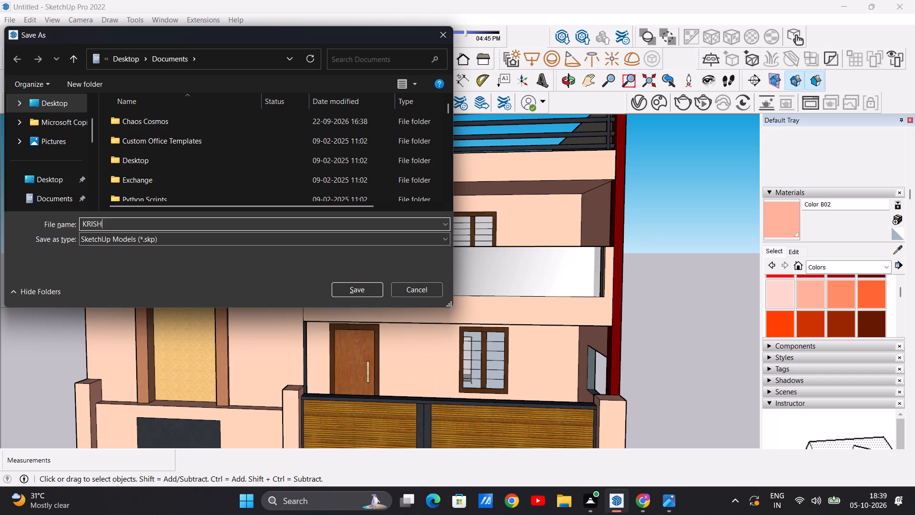
left_click(361, 290)
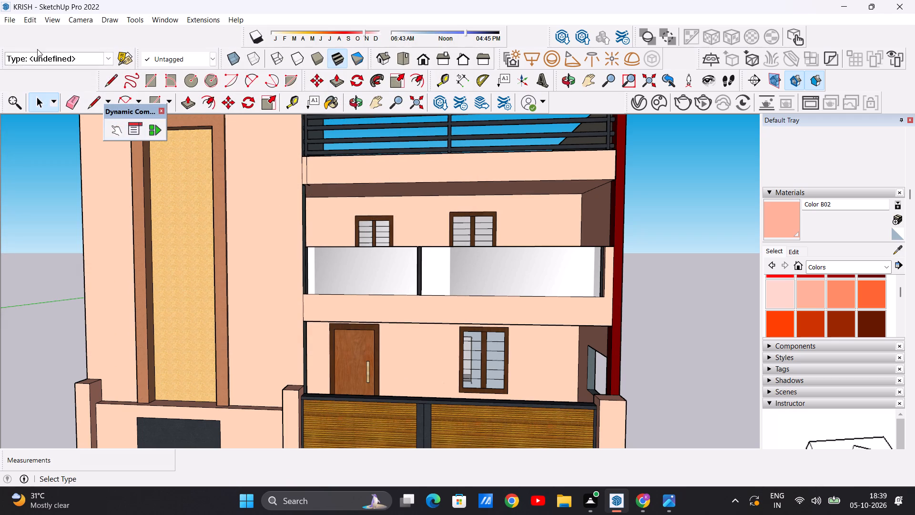
Export the current front view as a 2D JPEG image named KRISH PDF in the Documents folder.
left_click(7, 19)
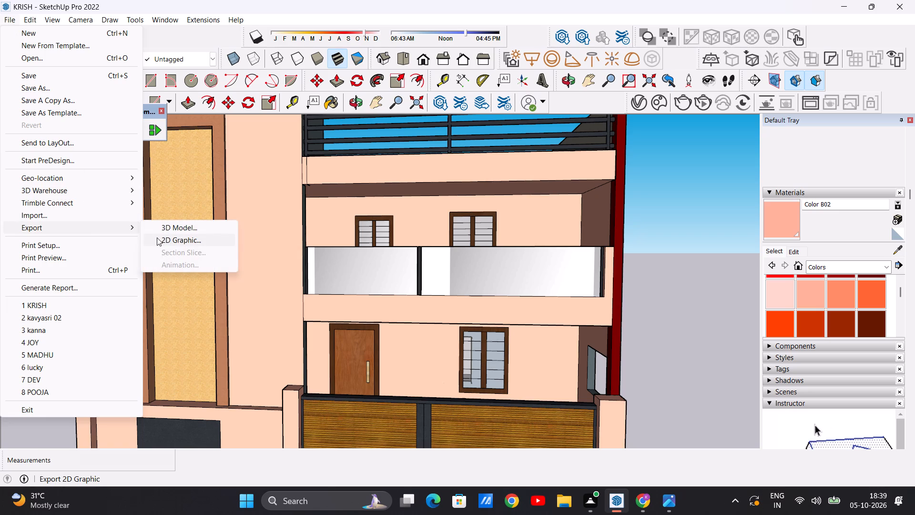
left_click(157, 237)
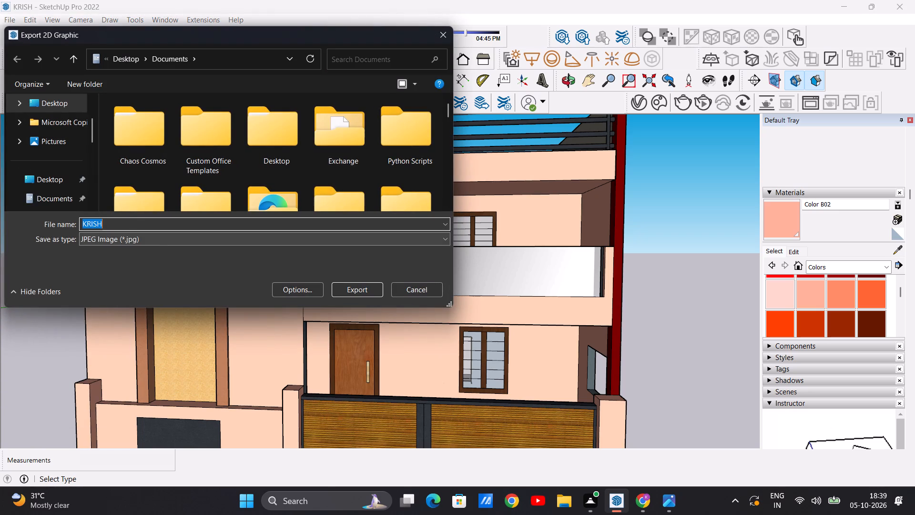
left_click(128, 217)
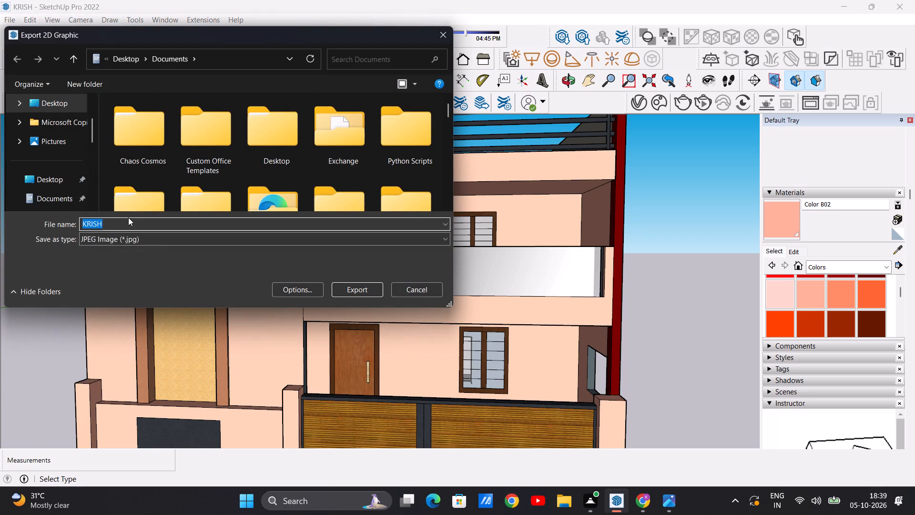
left_click(128, 217)
left_click(128, 217)
key("space")
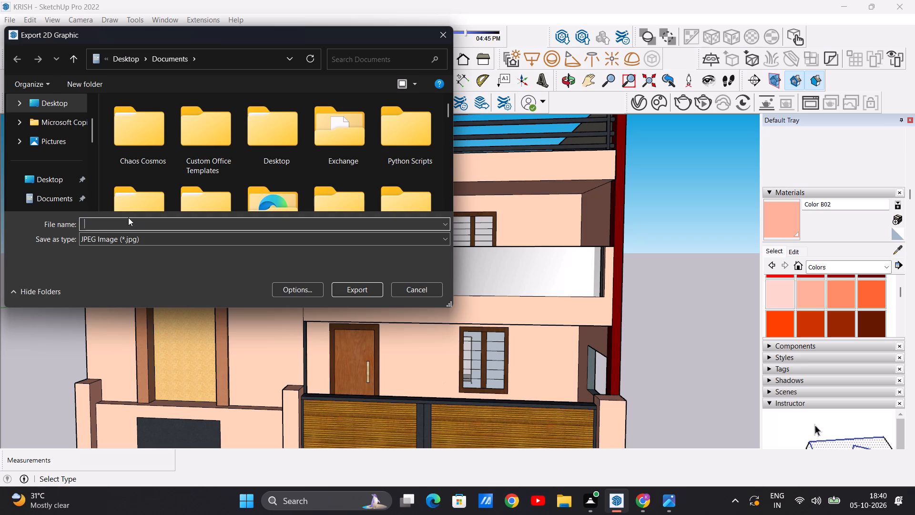
type("KRISH")
key("space")
type("PDF")
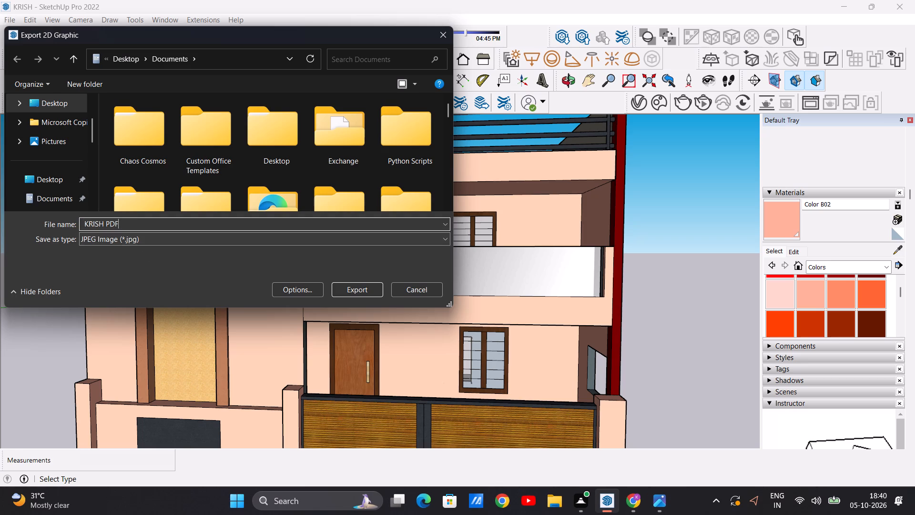
left_click(352, 292)
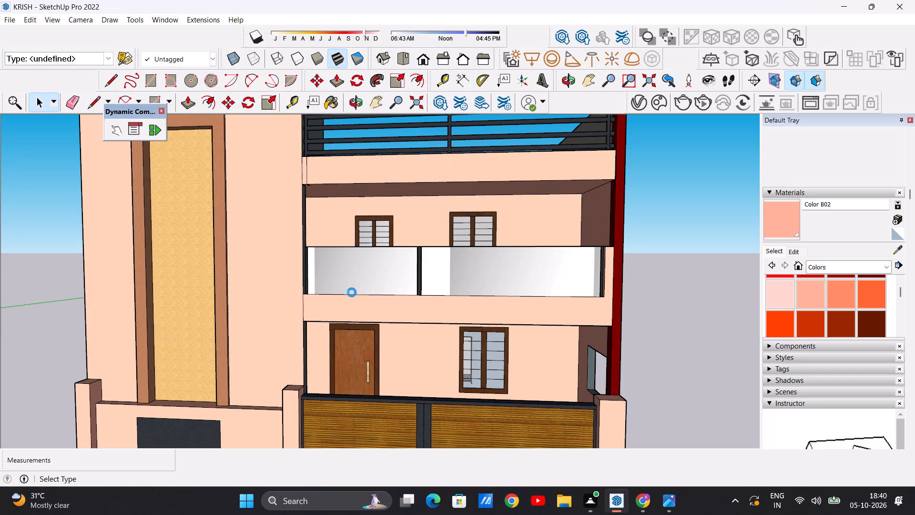